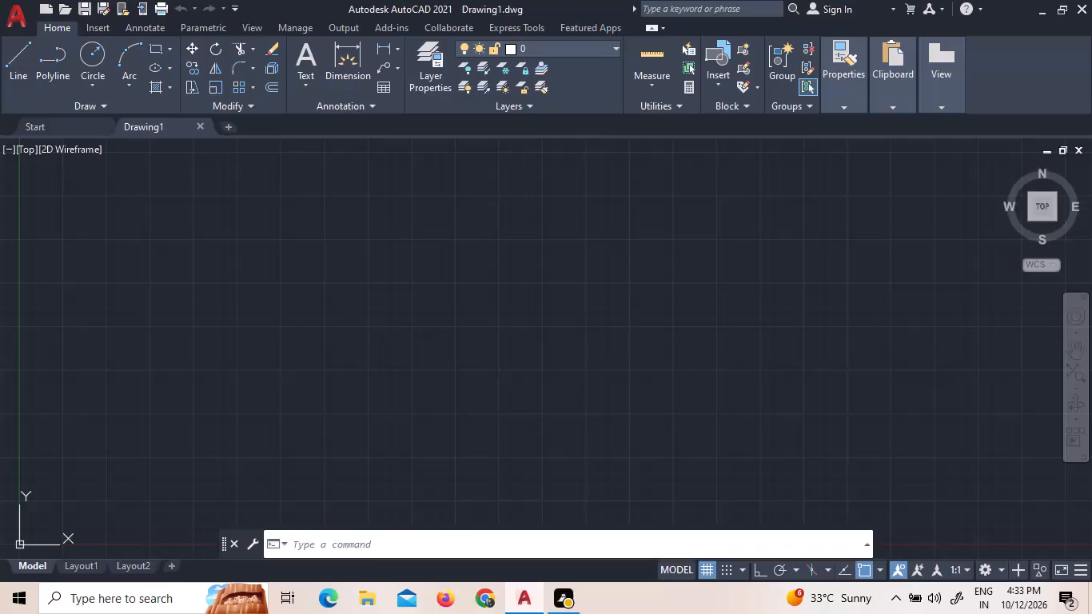
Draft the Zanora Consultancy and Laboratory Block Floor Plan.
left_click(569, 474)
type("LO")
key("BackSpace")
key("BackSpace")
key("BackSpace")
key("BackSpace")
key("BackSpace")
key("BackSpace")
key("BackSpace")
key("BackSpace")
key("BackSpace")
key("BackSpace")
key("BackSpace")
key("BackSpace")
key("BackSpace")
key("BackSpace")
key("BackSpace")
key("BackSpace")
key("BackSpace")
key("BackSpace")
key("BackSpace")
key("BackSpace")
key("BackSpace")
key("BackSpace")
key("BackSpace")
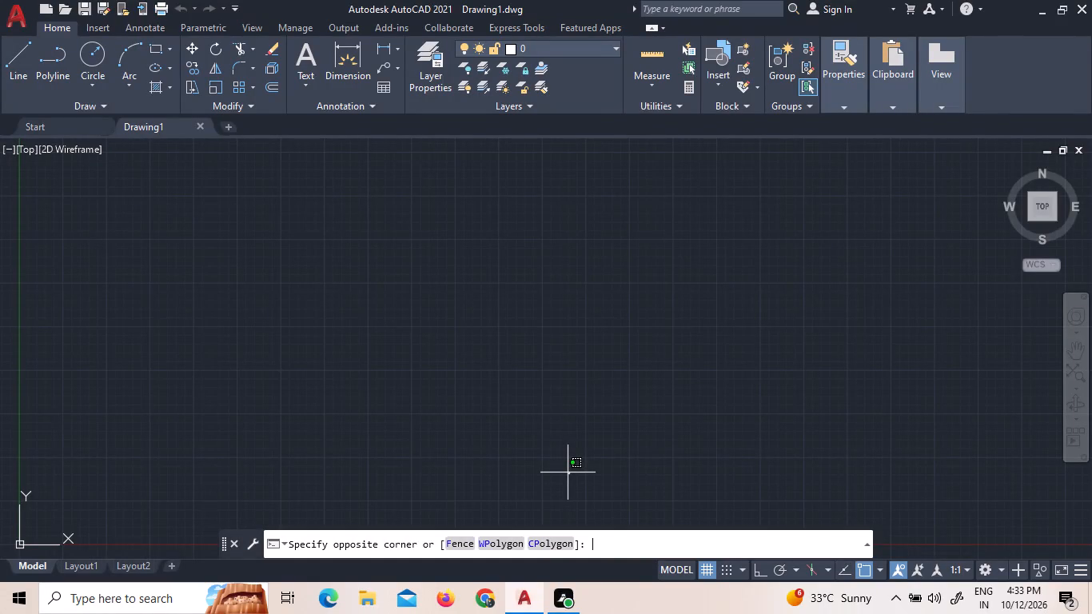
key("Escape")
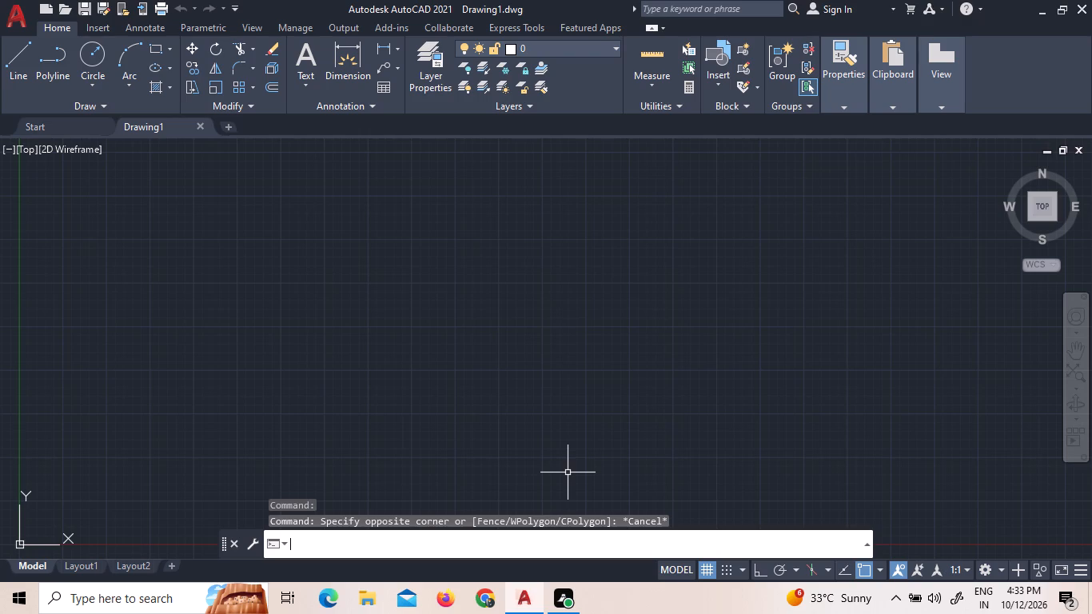
Turn on command log file recording with LOGFILEON.
type("LO")
type("GF")
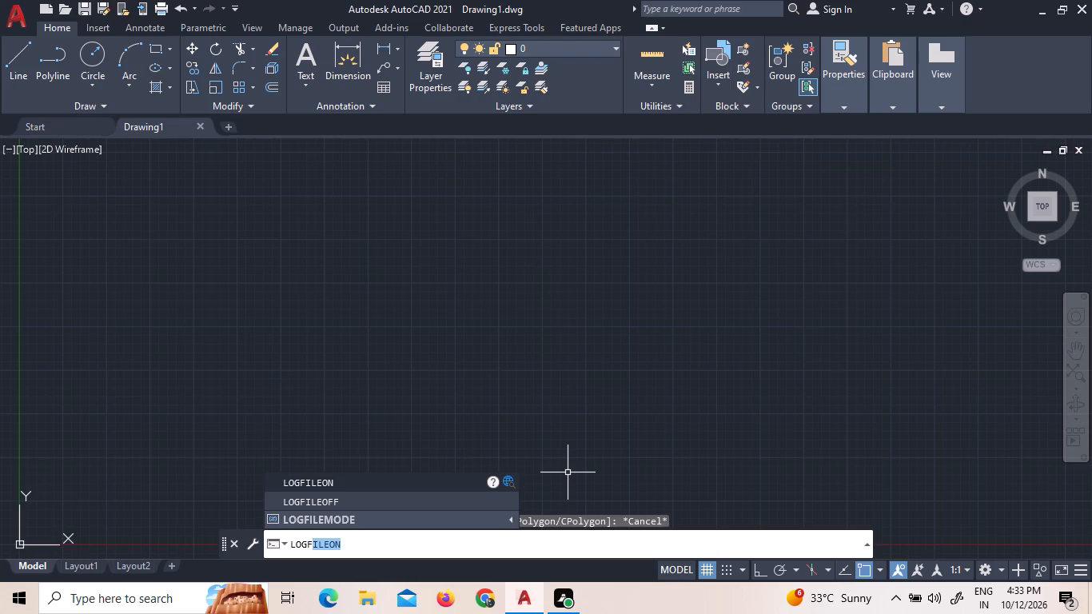
key("Return")
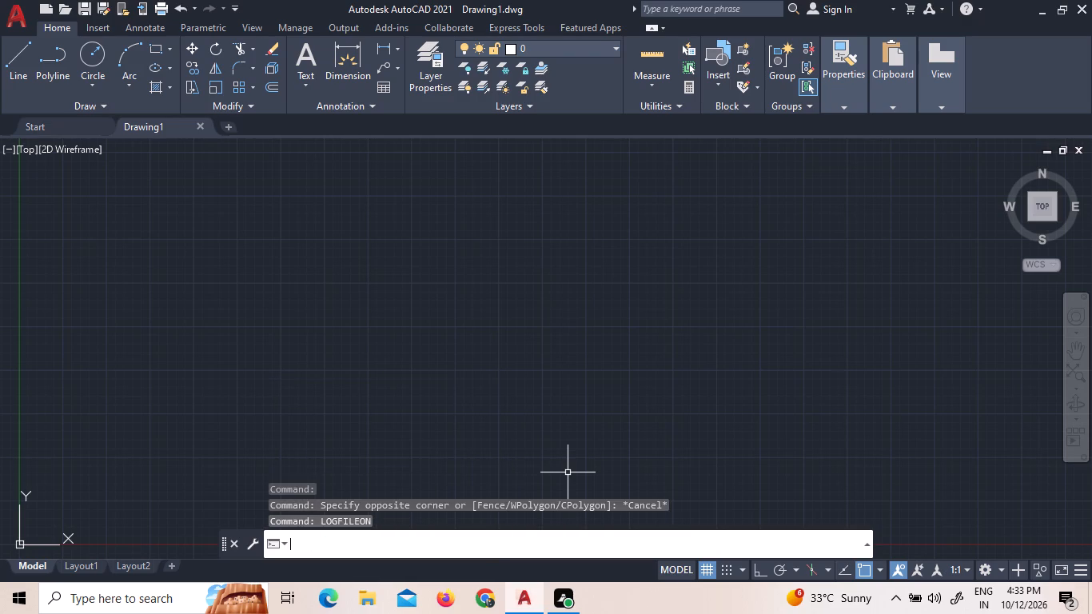
Set the drawing units to Engineering length type with 0'-0" precision.
type("UN")
key("Return")
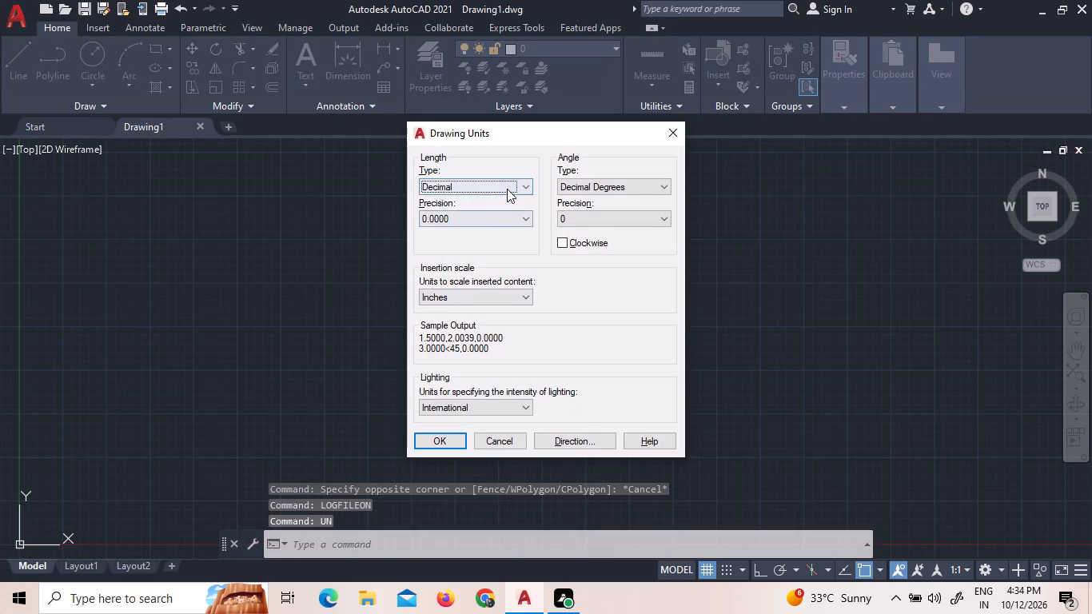
left_click(507, 189)
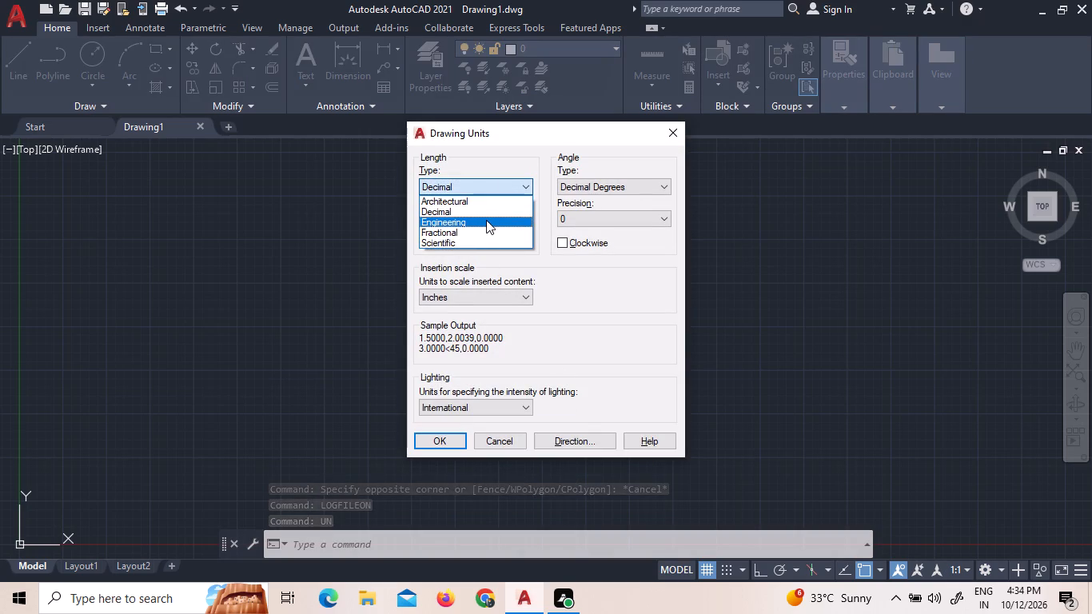
left_click(486, 220)
left_click(470, 224)
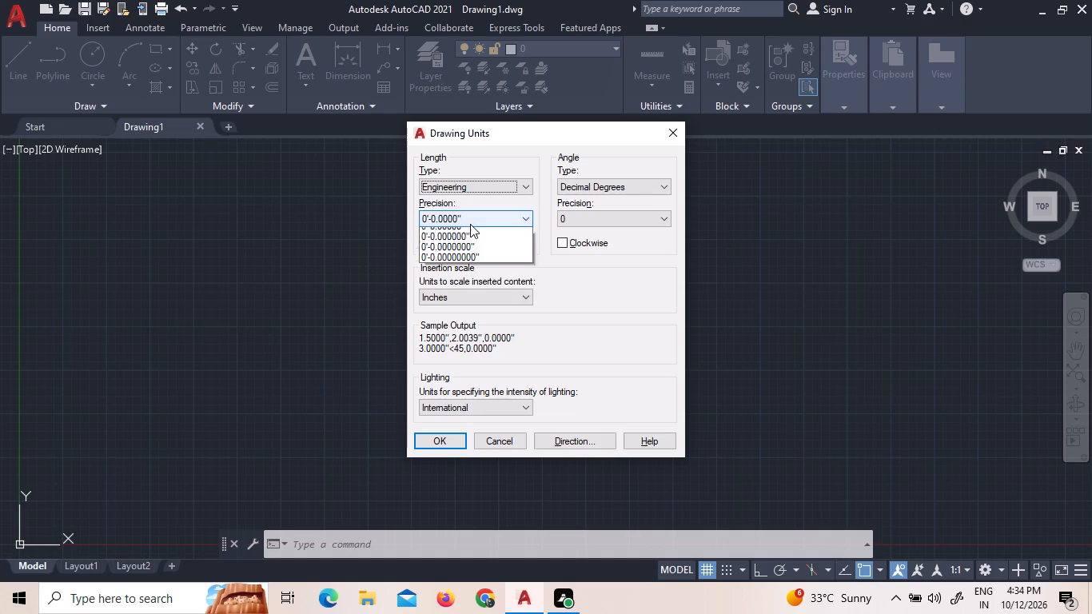
left_click(480, 230)
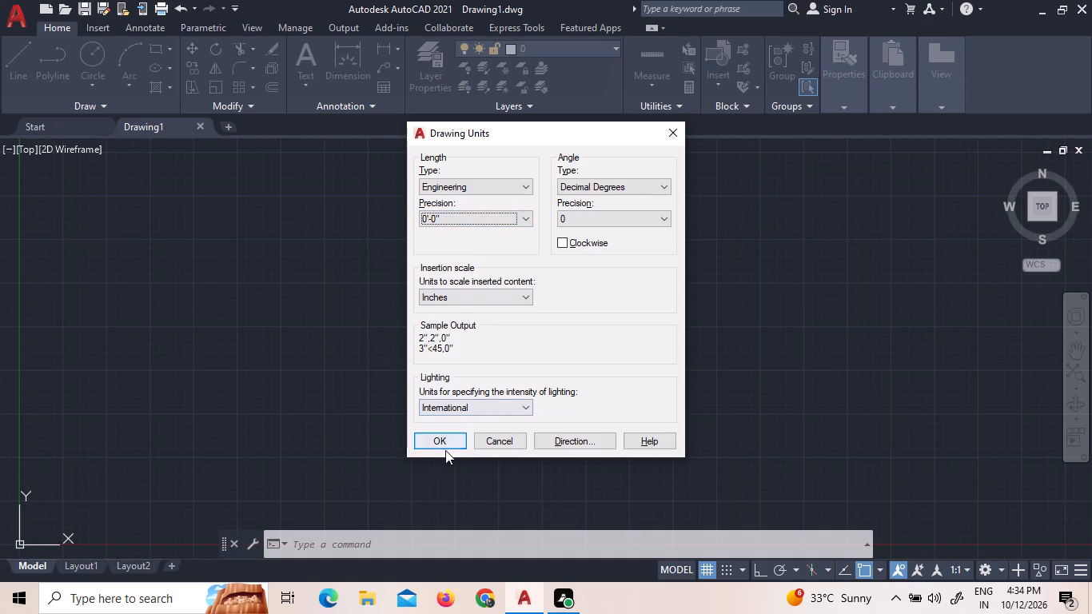
left_click(445, 442)
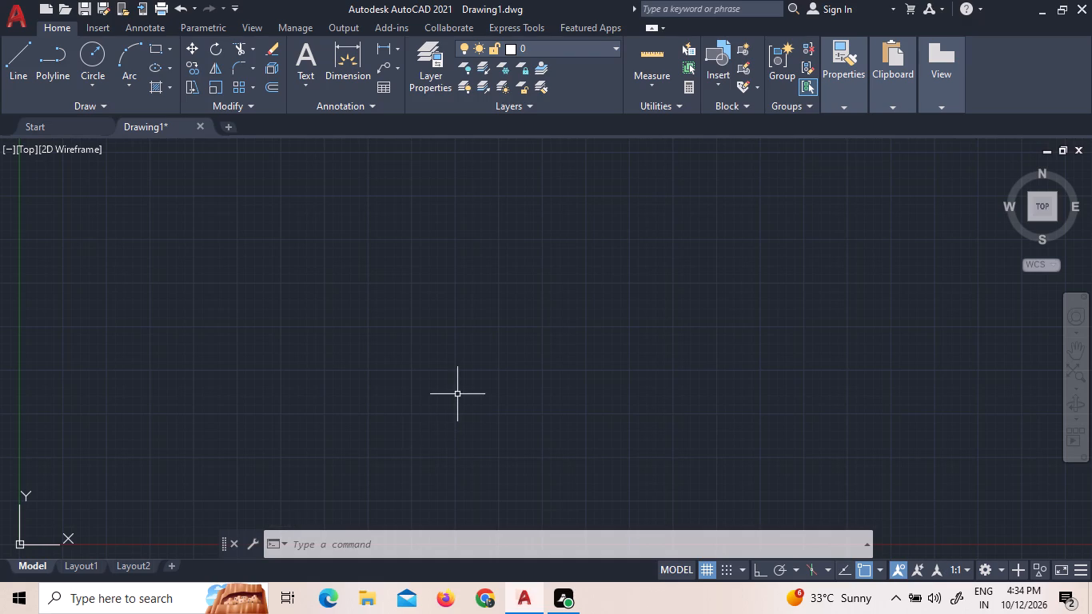
Modify the Standard dimension style's primary units to Engineering format with 0'-0" precision.
left_click(321, 542)
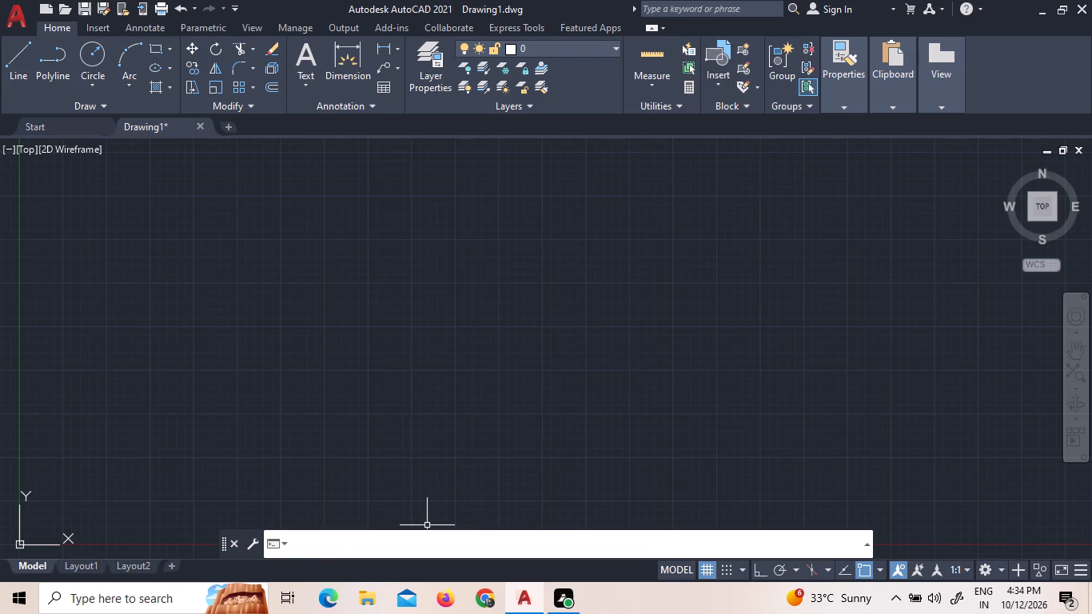
key("d")
type("IMS")
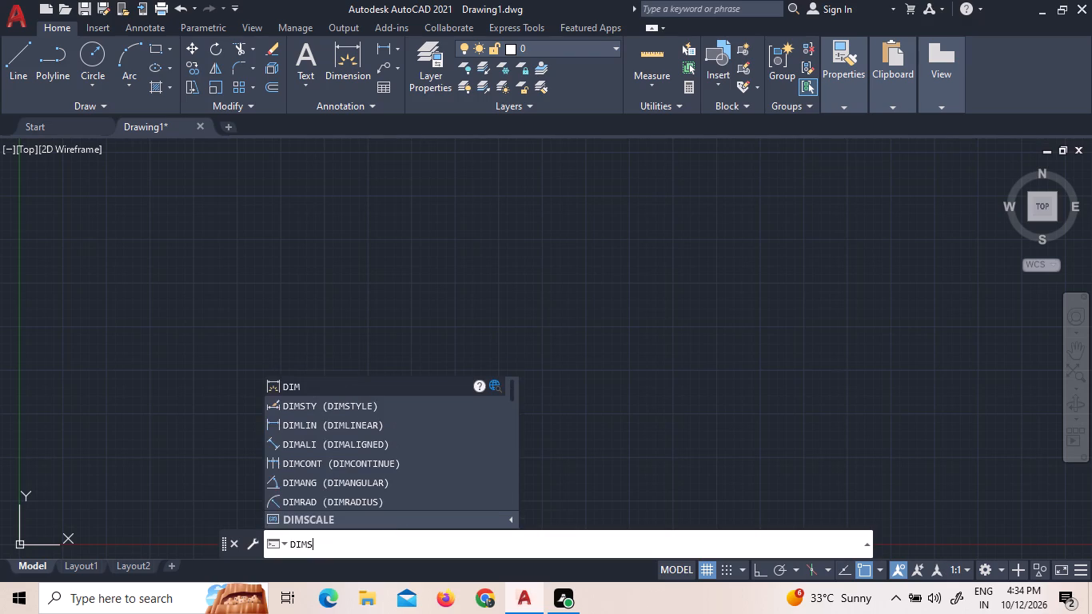
key("Return")
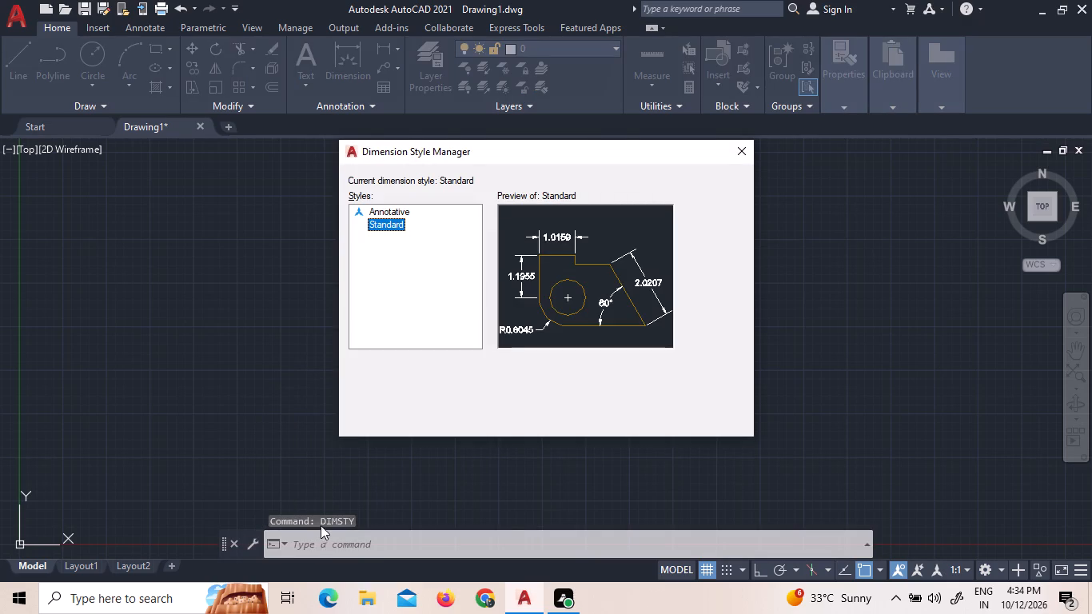
left_click(703, 261)
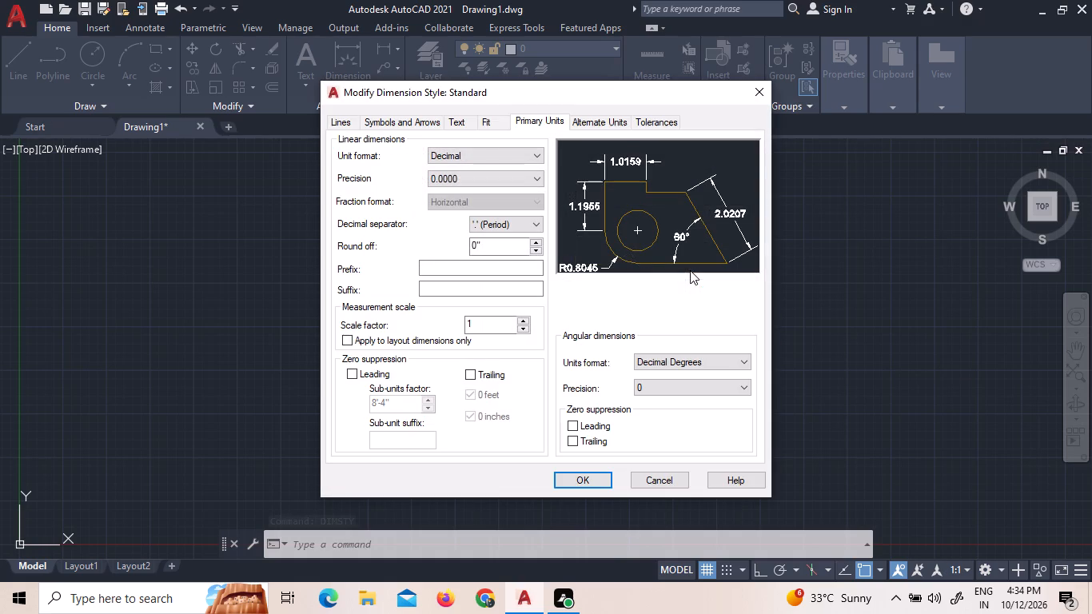
left_click(505, 160)
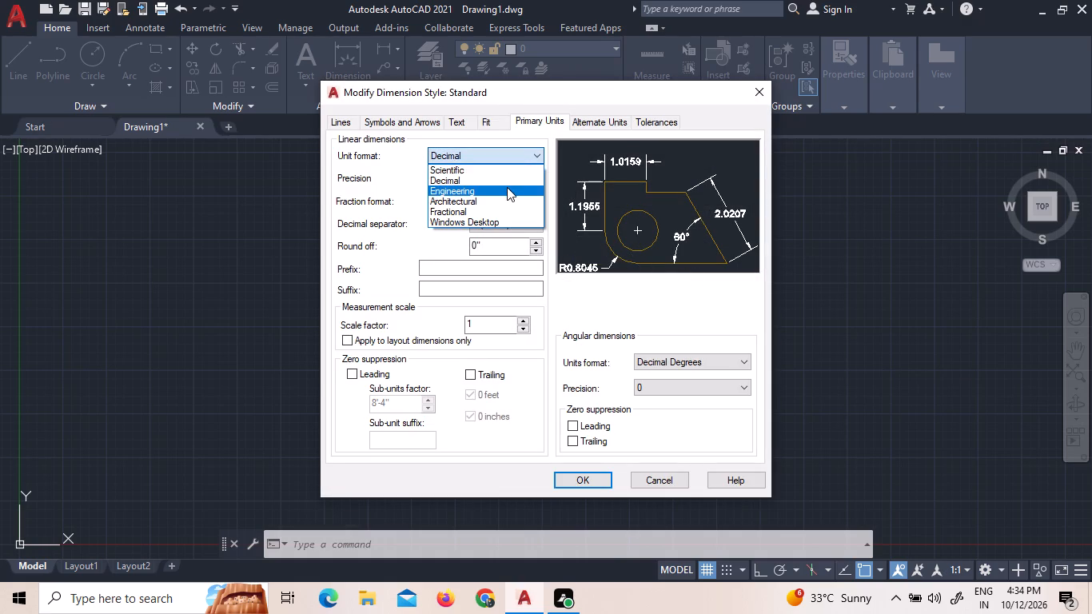
left_click(507, 187)
left_click(504, 182)
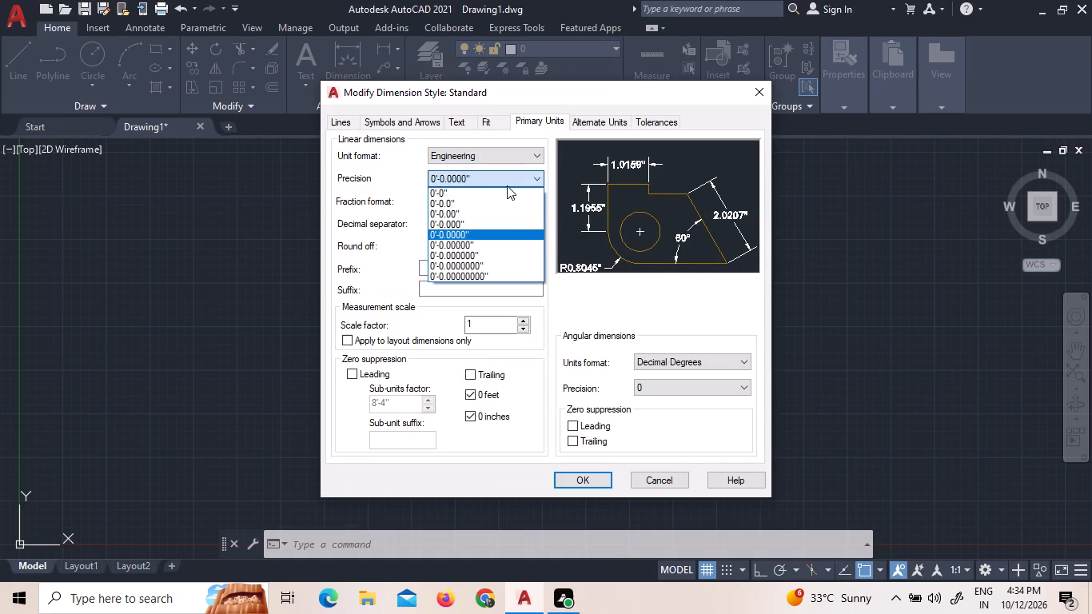
left_click(506, 192)
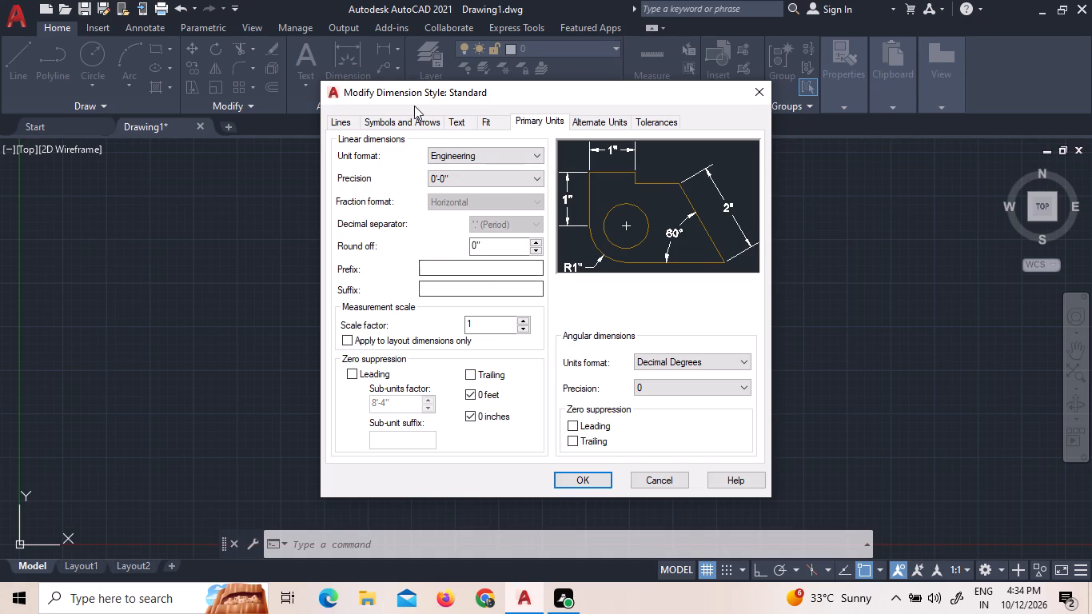
left_click(590, 478)
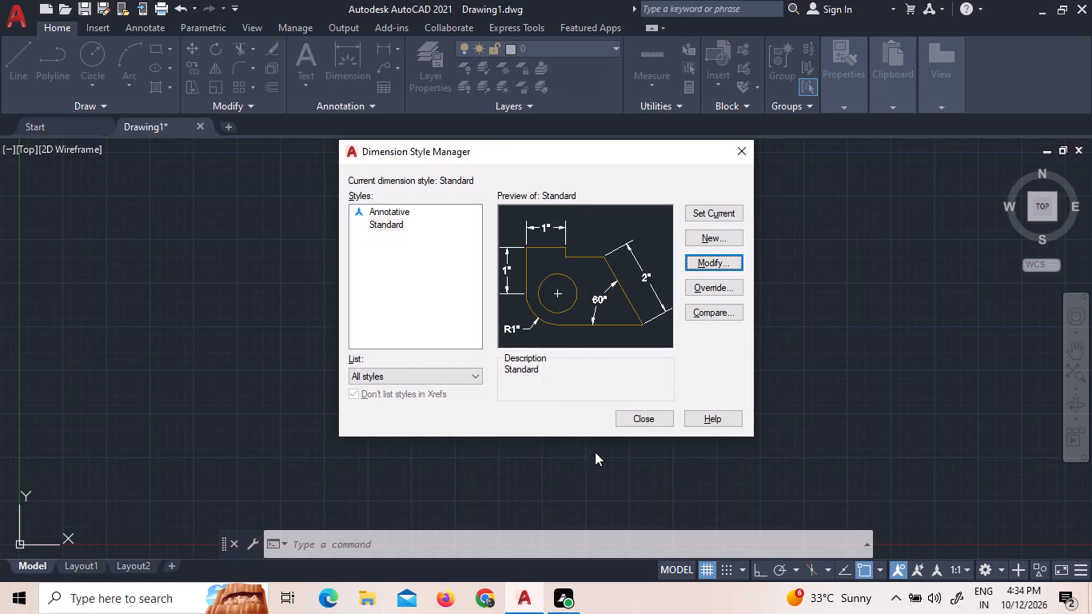
left_click(644, 414)
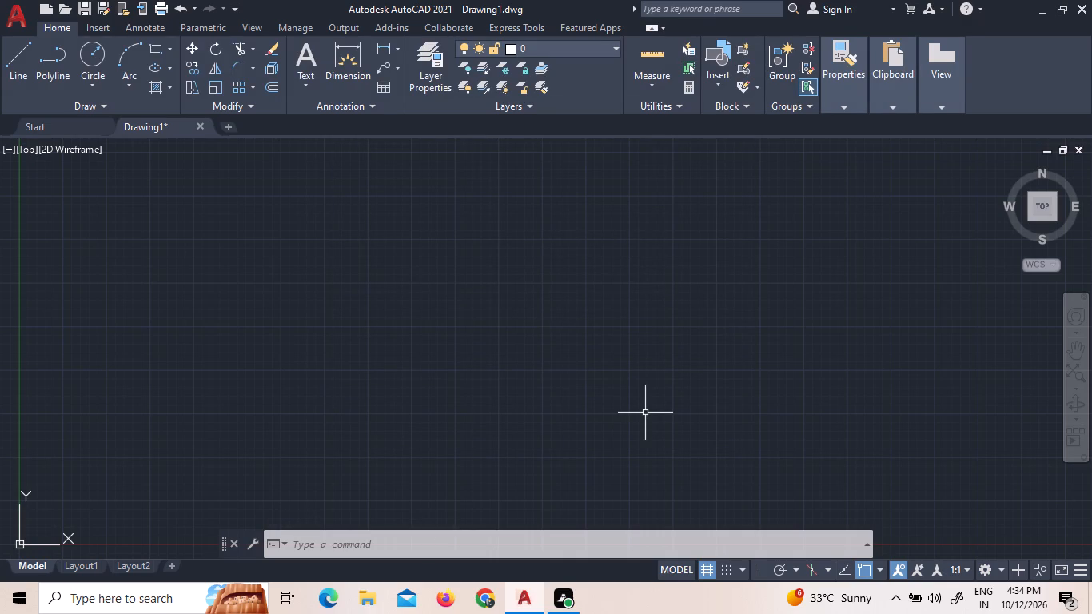
Run LOGFILEON again to keep command logging on.
type("LOG")
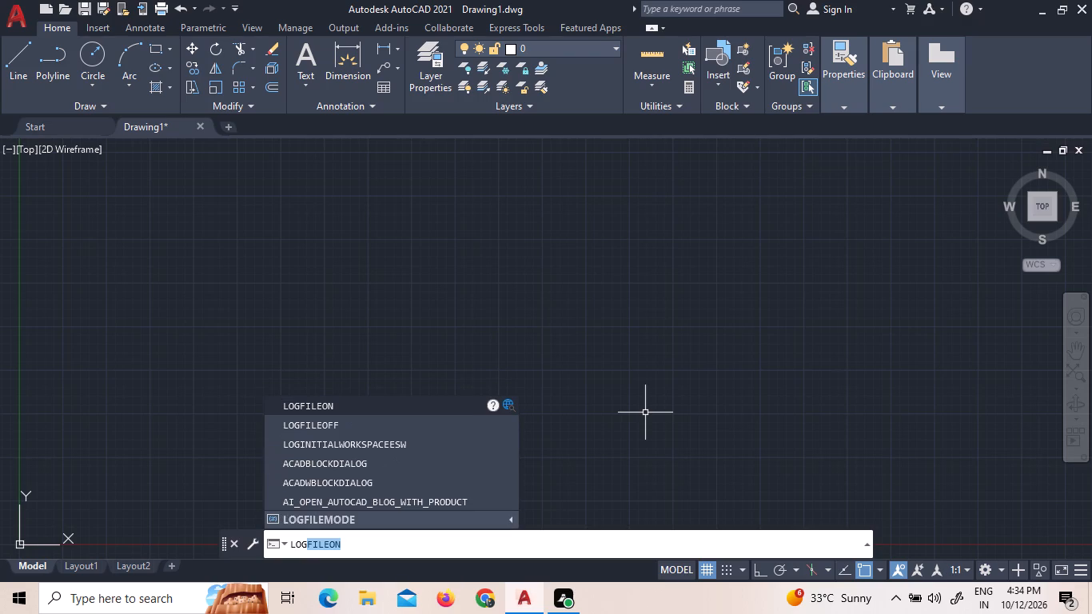
key("Return")
Set the model space limits from the default 0,0 origin to 100',100' and display the whole limits area.
type("LI")
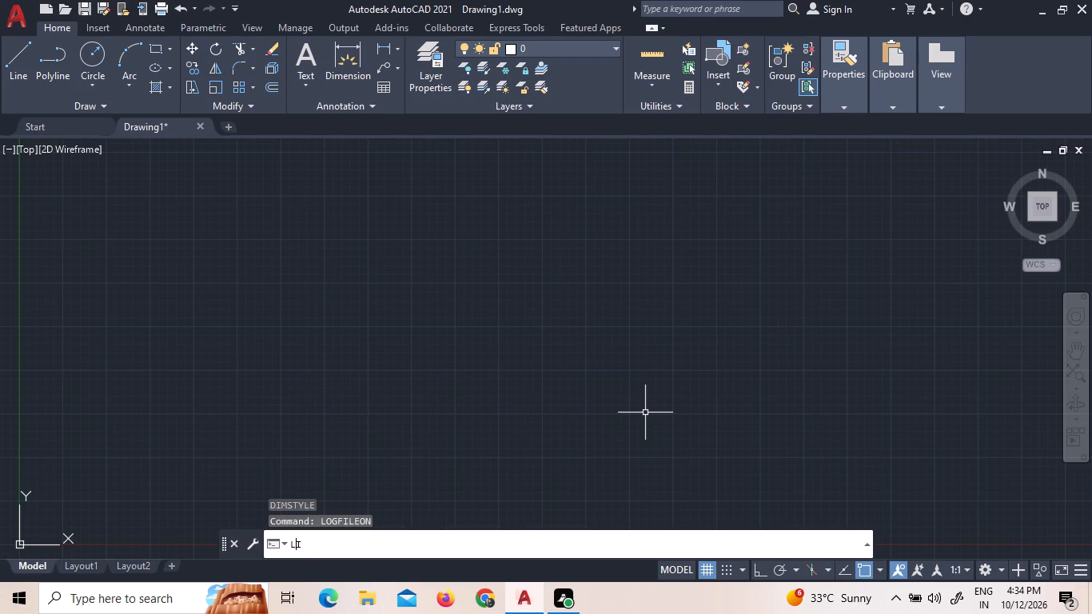
type("MI")
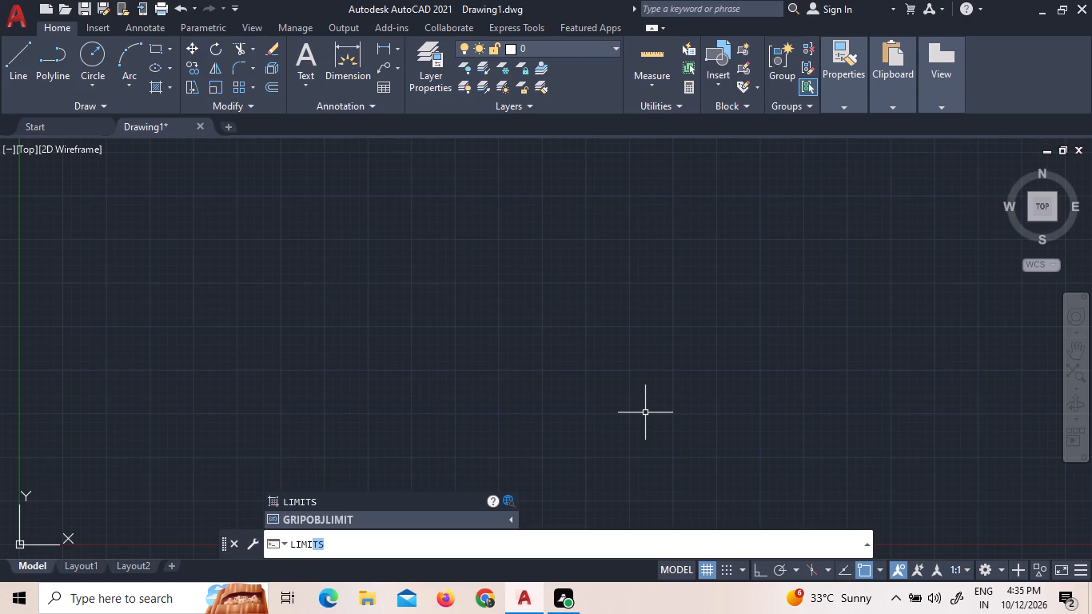
key("Return")
key("Return")
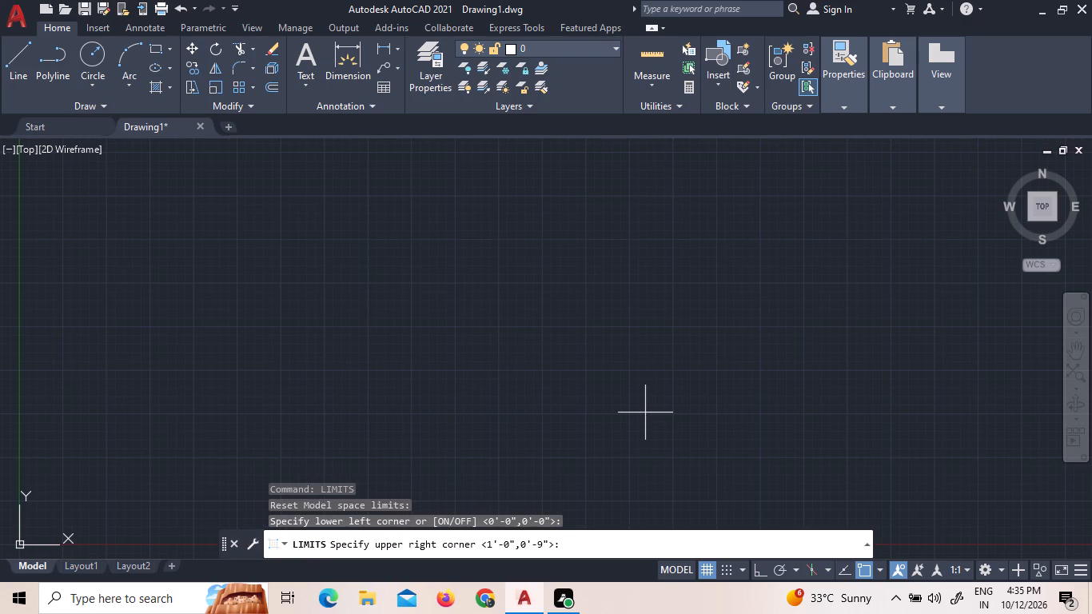
type("100")
key("apostrophe")
key("comma")
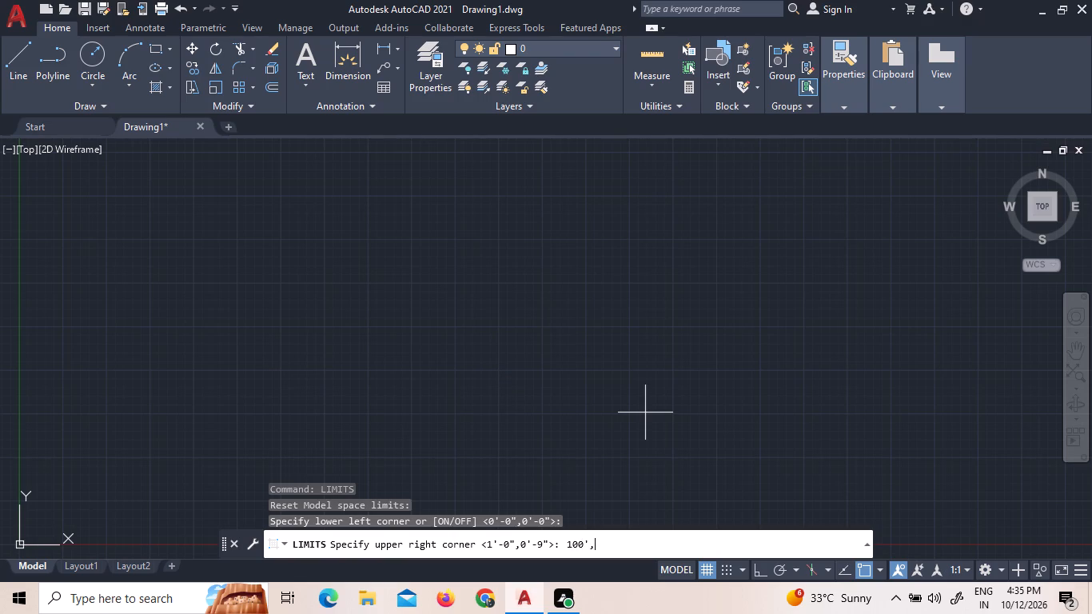
type("100")
key("apostrophe")
key("Return")
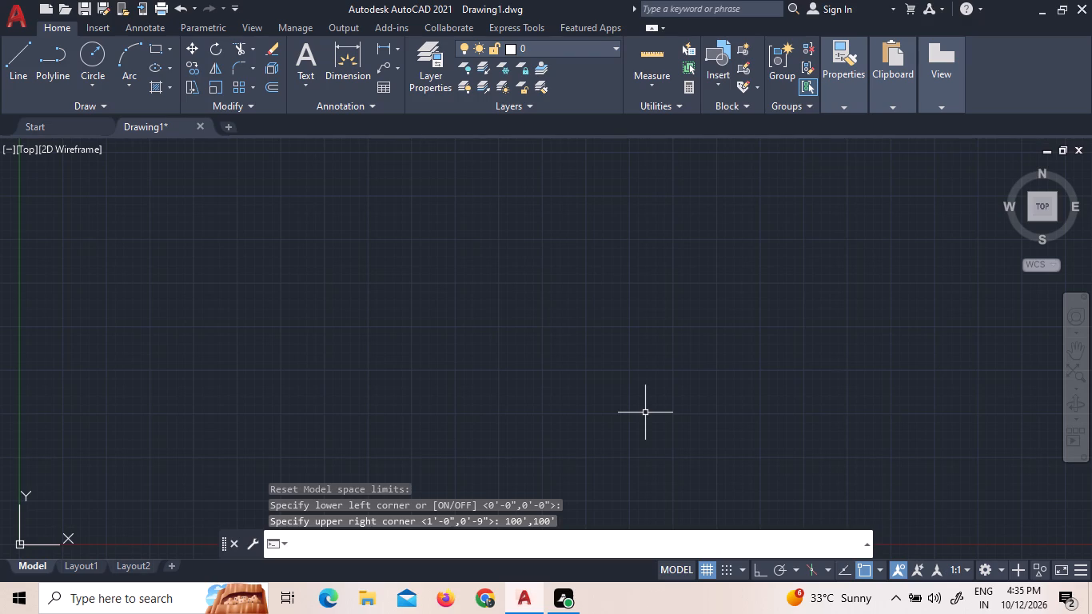
key("z")
key("Return")
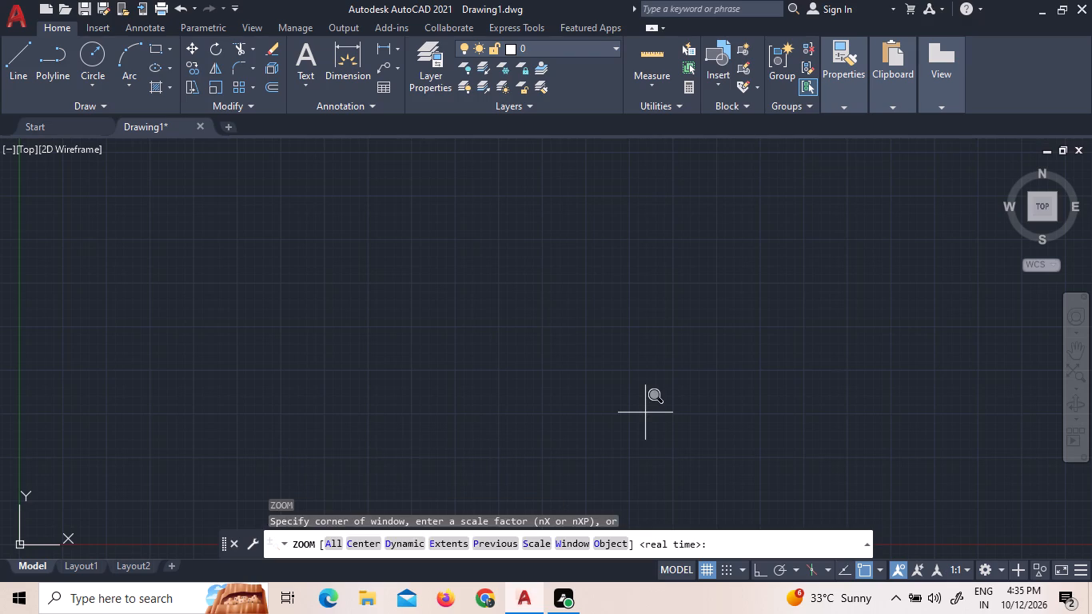
key("a")
key("Return")
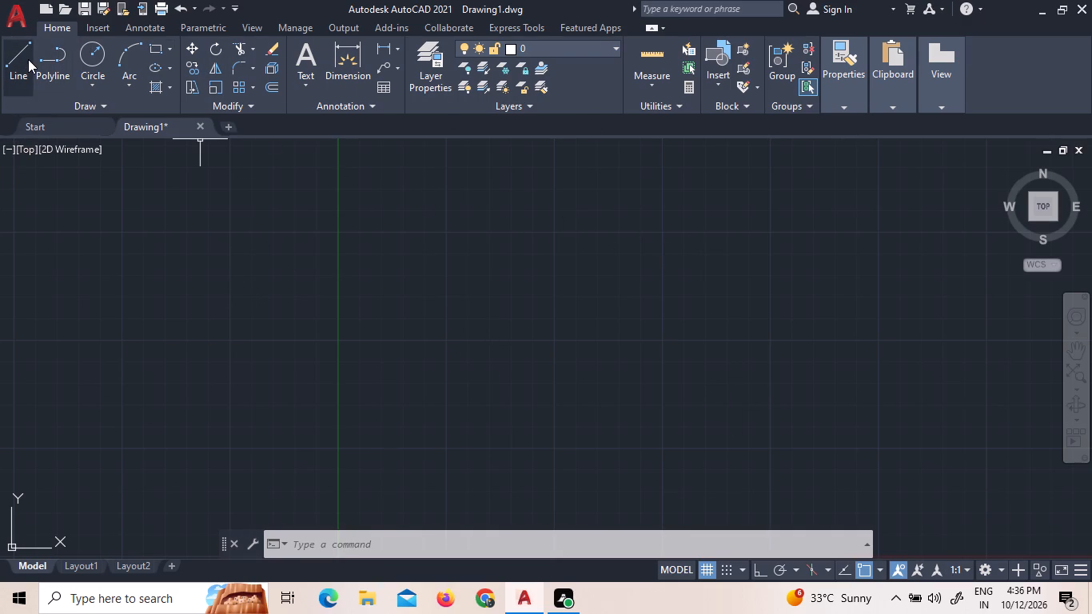
Run LOGFILEON once more before starting to draw.
type("LOG")
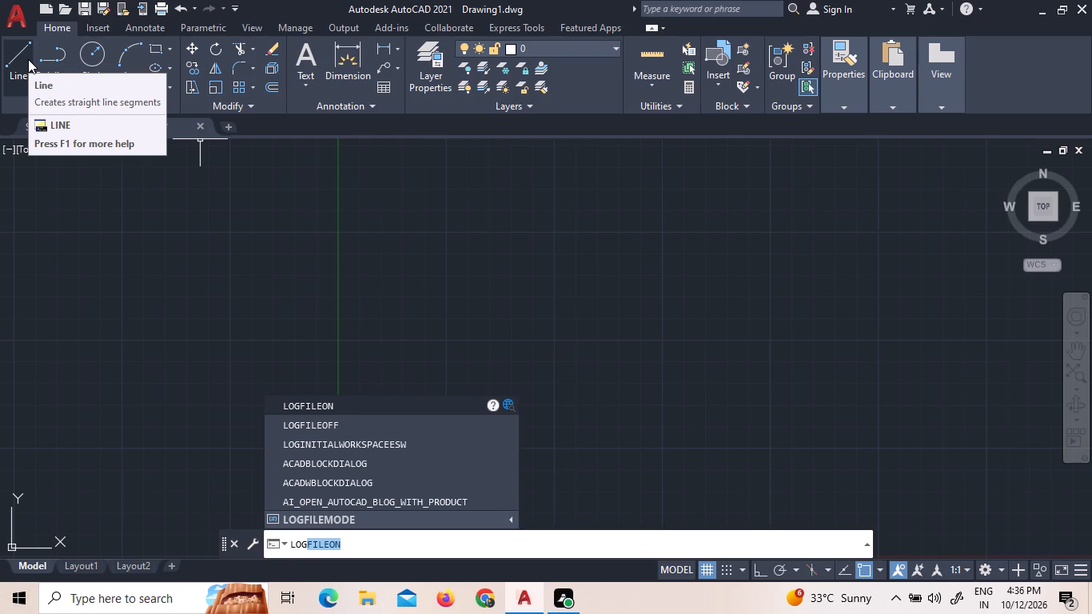
key("Return")
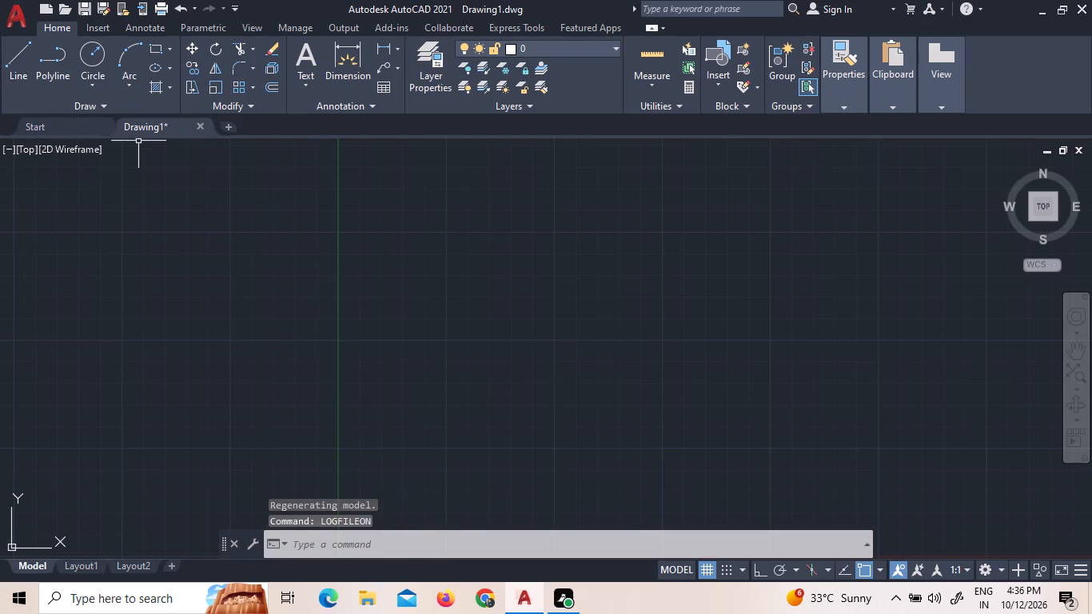
Draw a closed 56' by 35' rectangle with the Line command and Ortho on, starting from a point on the Y axis above the origin.
left_click(2, 71)
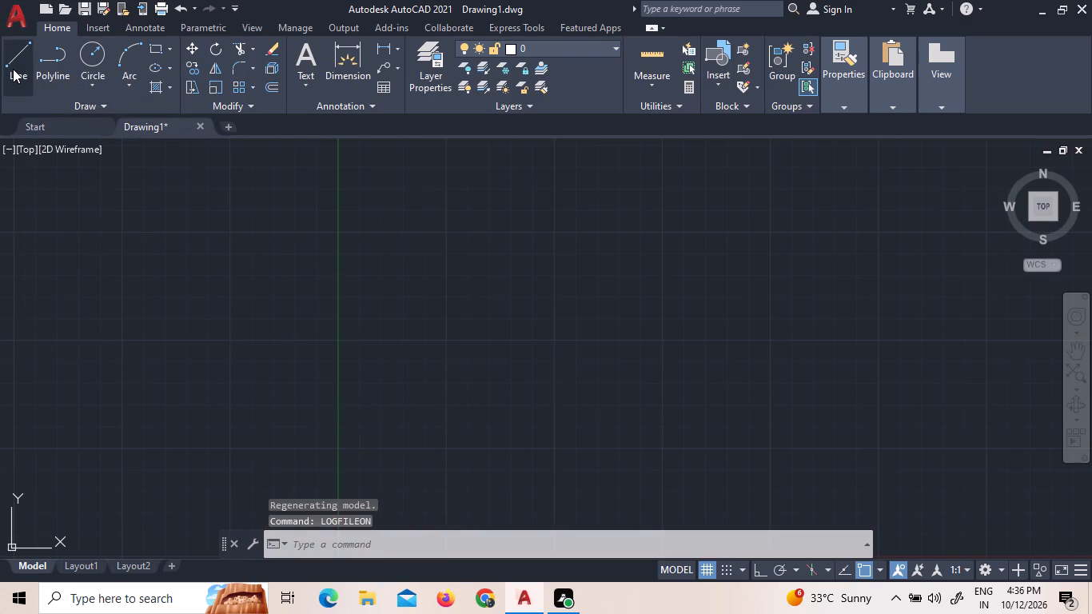
left_click(22, 74)
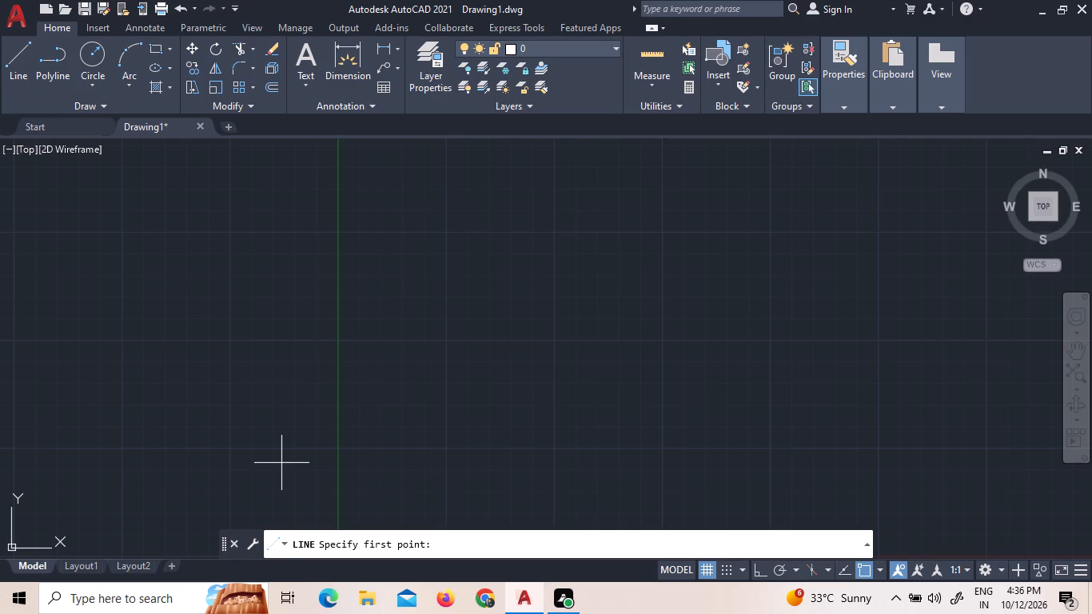
left_click(338, 493)
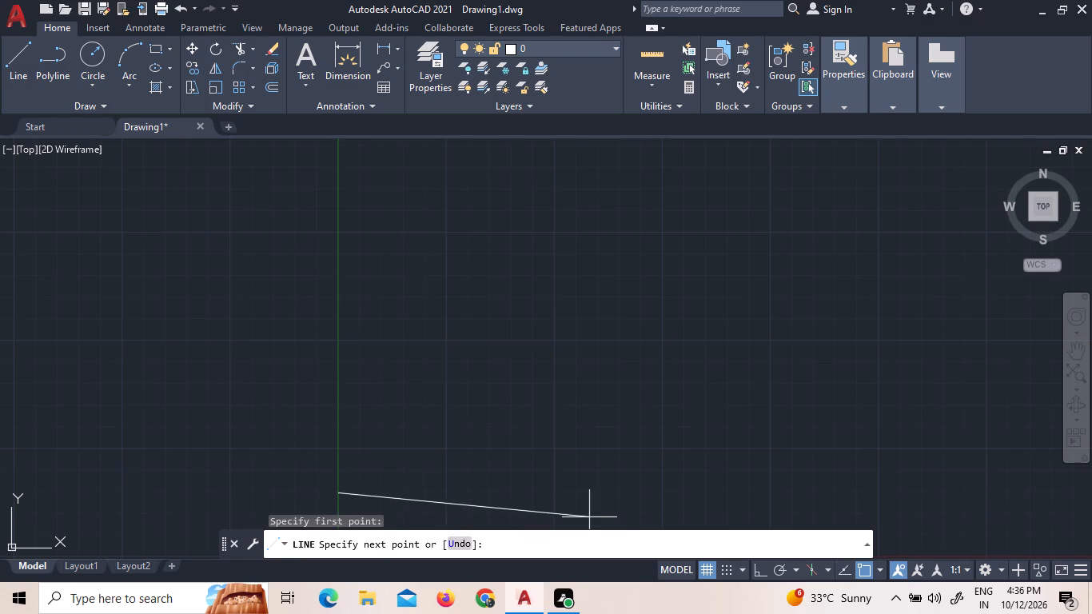
key("F8")
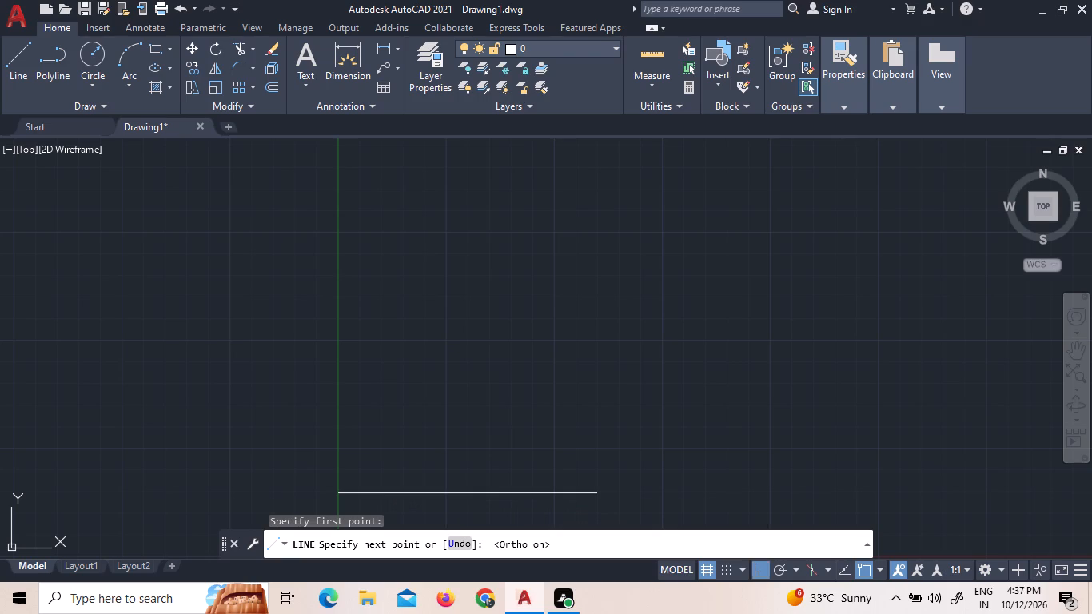
type("56")
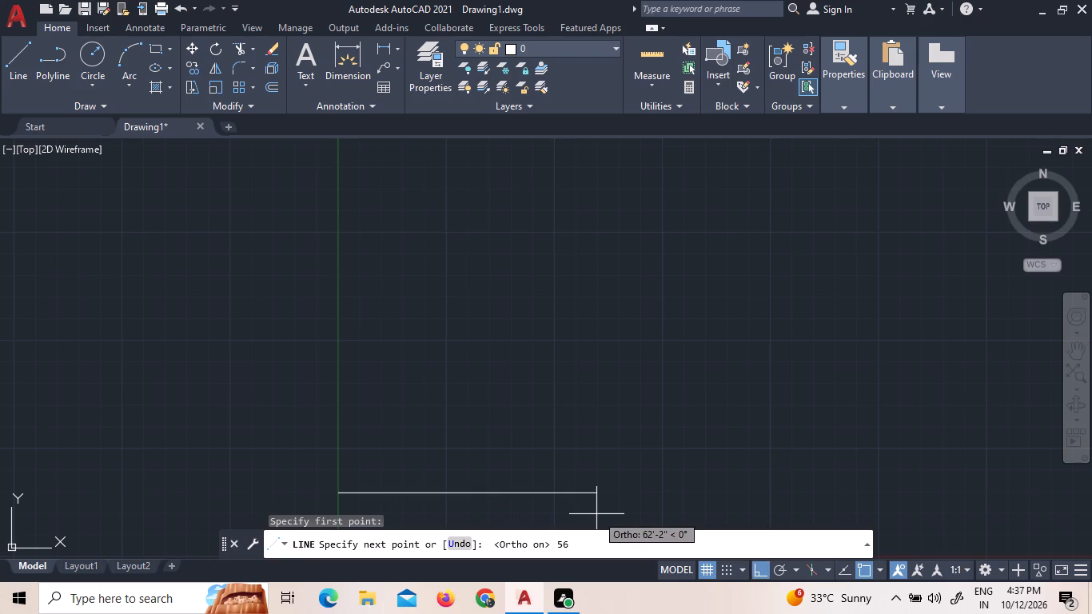
key("apostrophe")
key("Return")
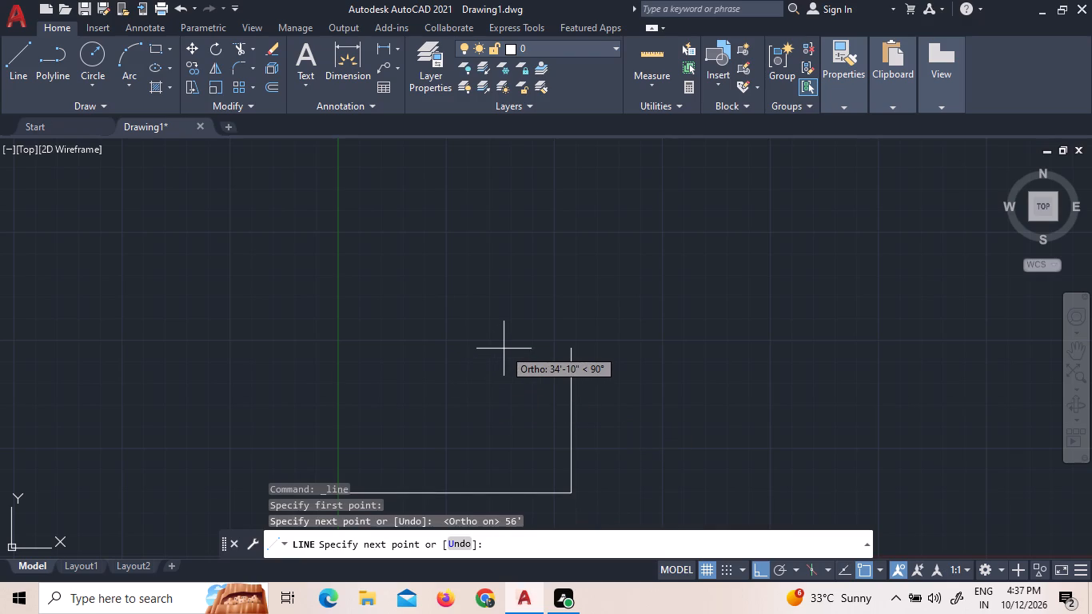
type("35'")
key("Return")
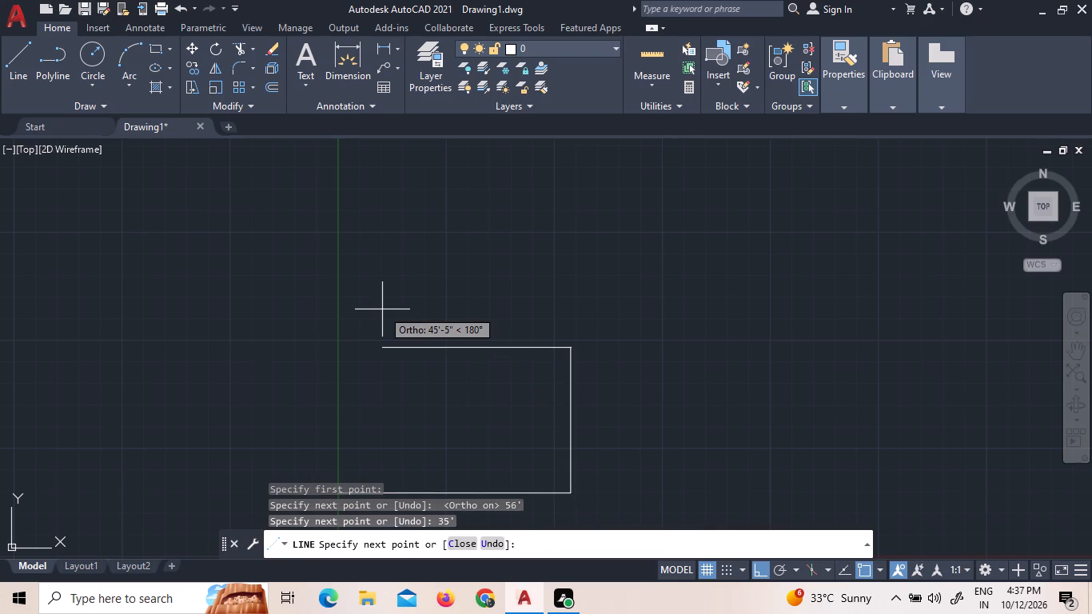
type("56'")
key("Return")
scroll(389, 613, "up", 1)
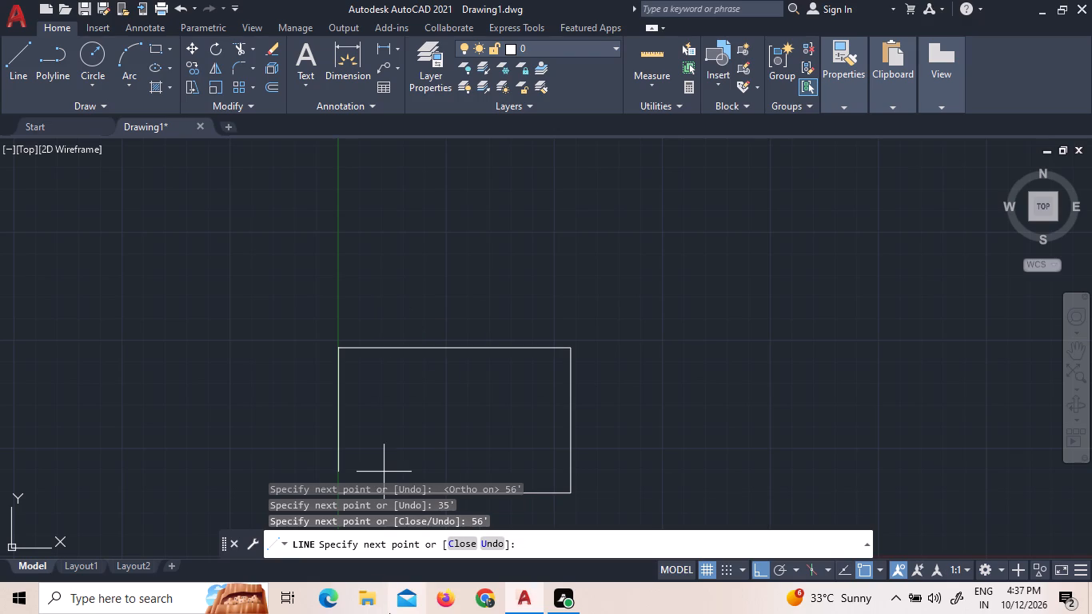
type("35'")
key("Return")
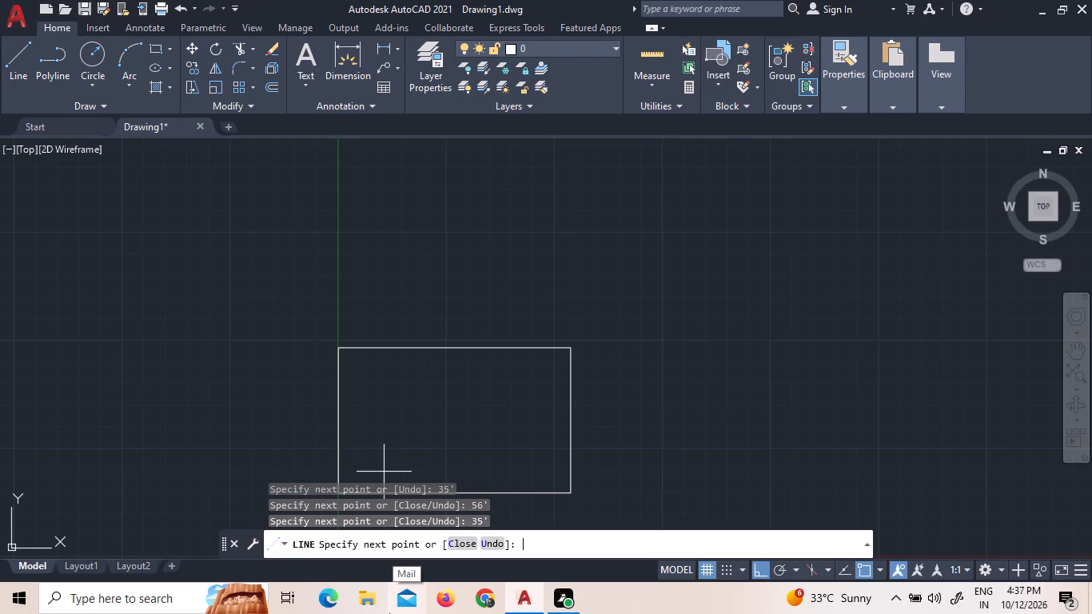
scroll(389, 584, "down", 3)
scroll(442, 394, "down", 3)
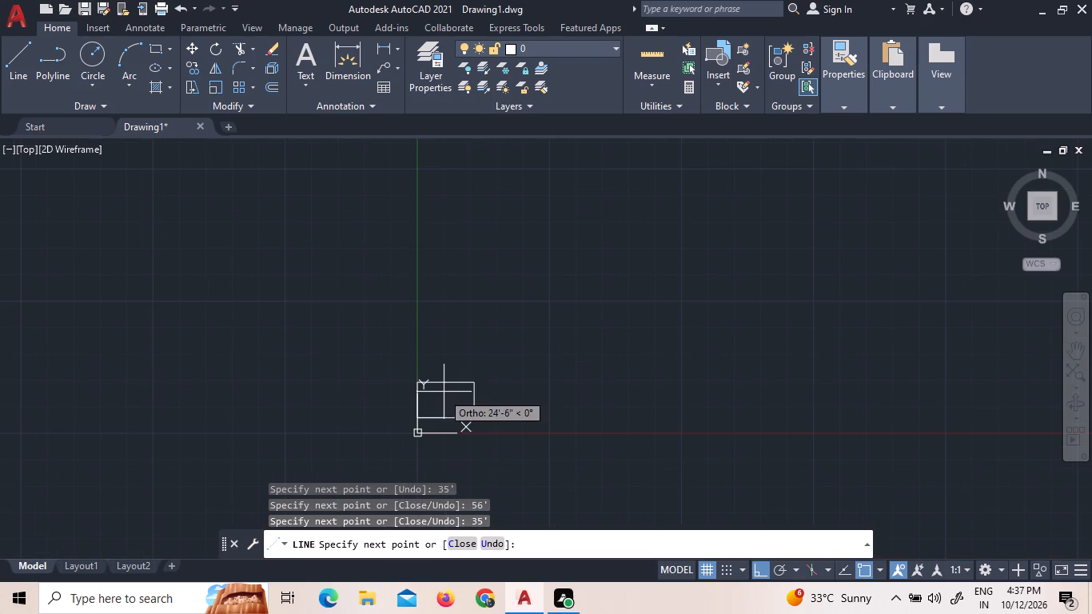
scroll(472, 429, "up", 3)
key("Escape")
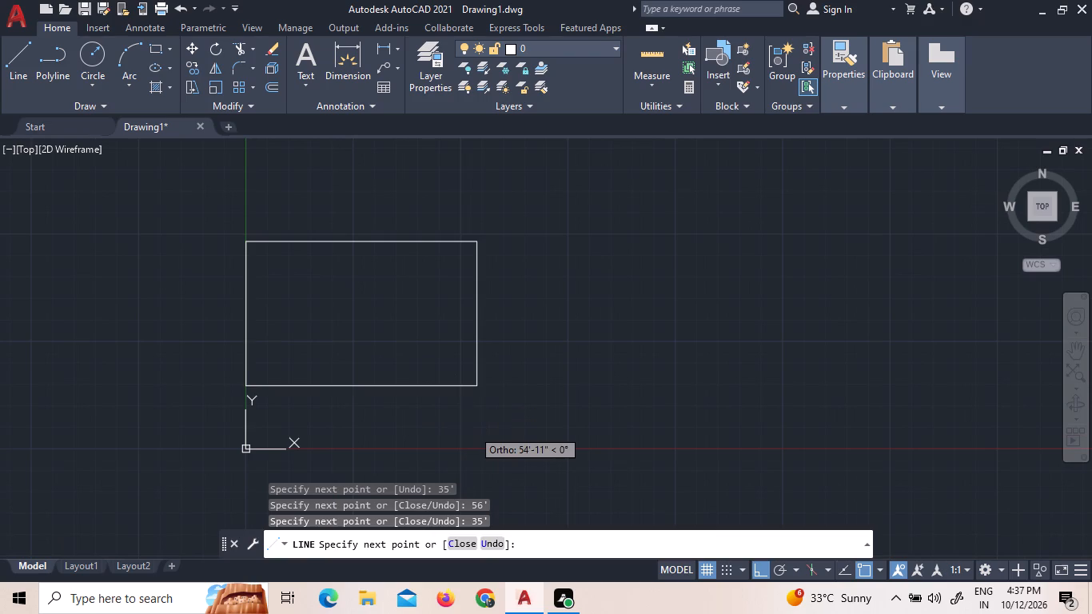
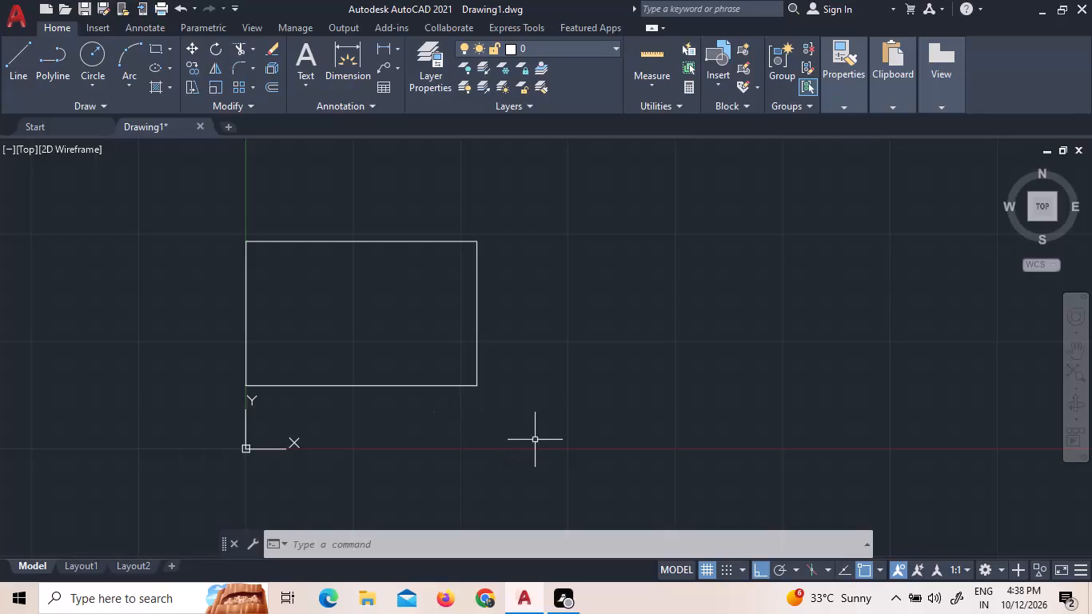
Offset all four sides of the rectangular outline 9" inward to form the wall thickness.
left_click(529, 413)
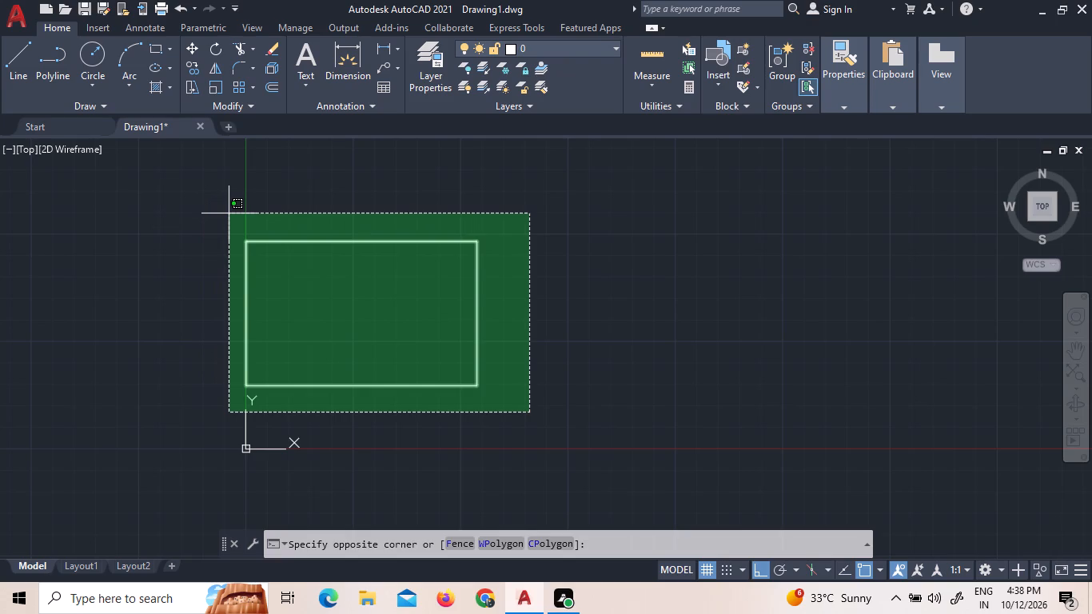
left_click(229, 213)
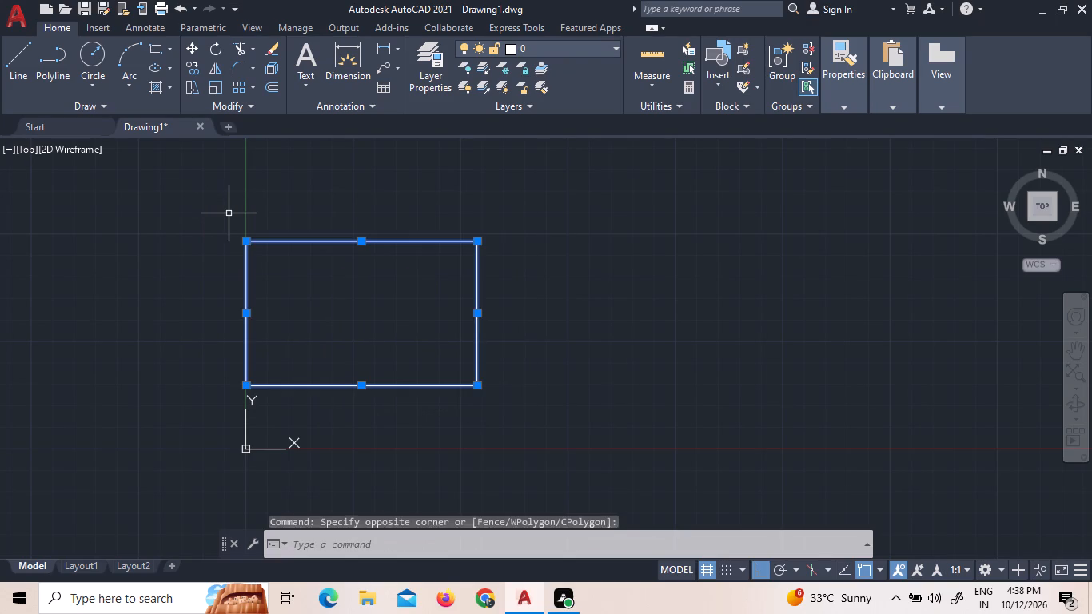
key("o")
key("Return")
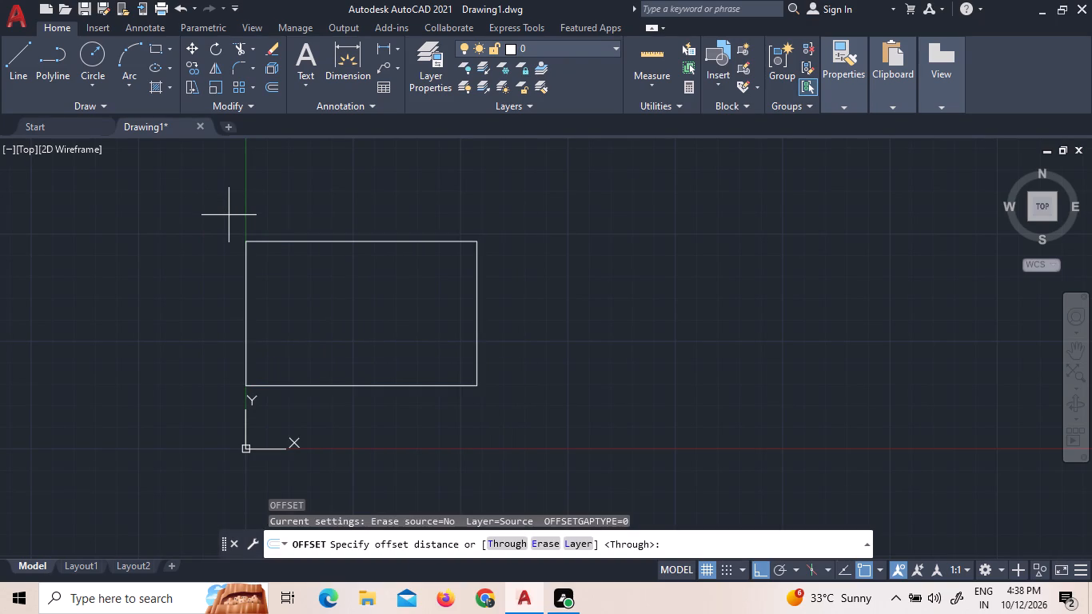
key("9")
key("shift+quotedbl")
key("Return")
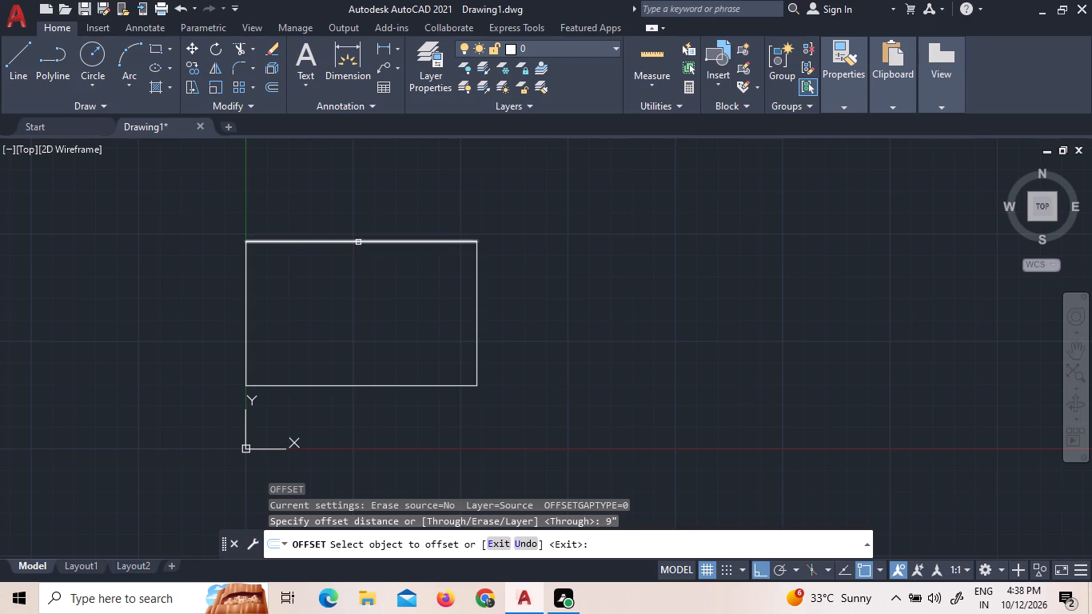
left_click(358, 242)
left_click(352, 258)
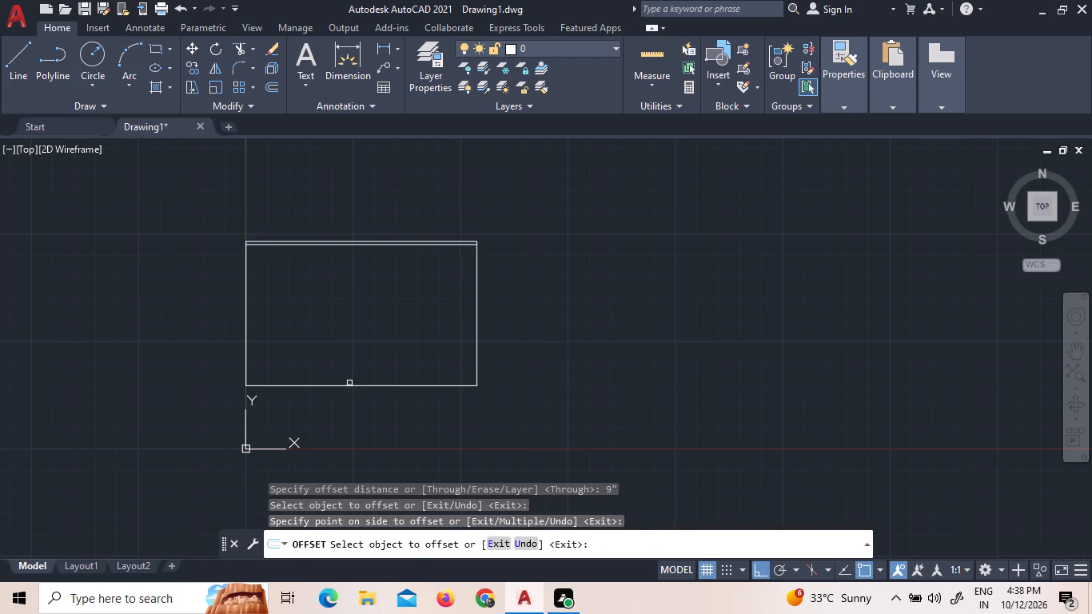
left_click(350, 385)
left_click(340, 357)
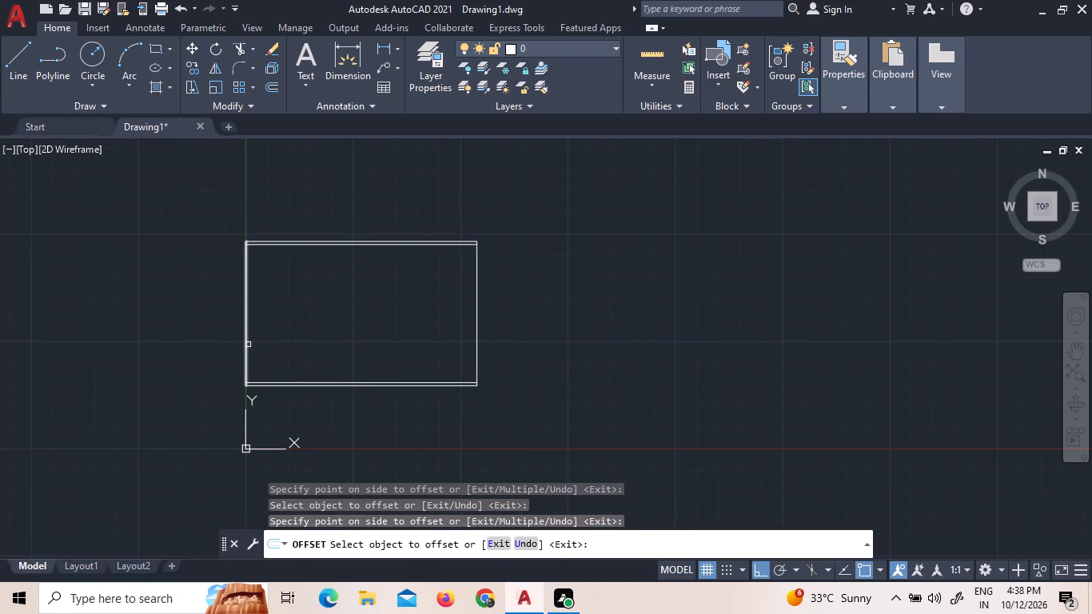
left_click(248, 345)
left_click(258, 345)
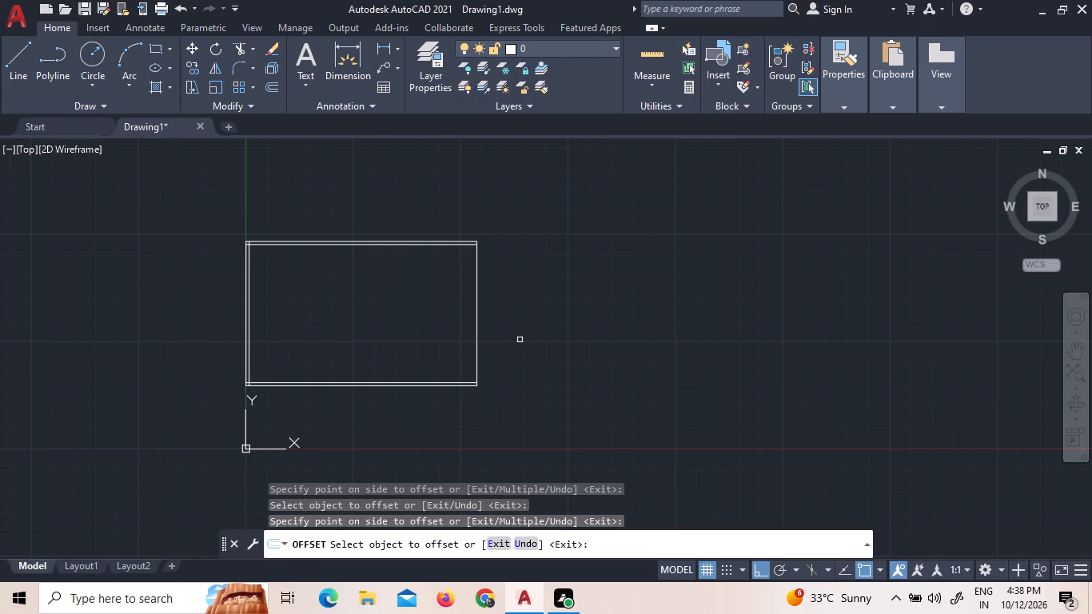
left_click(475, 343)
left_click(448, 343)
scroll(277, 216, "up", 3)
scroll(157, 349, "up", 2)
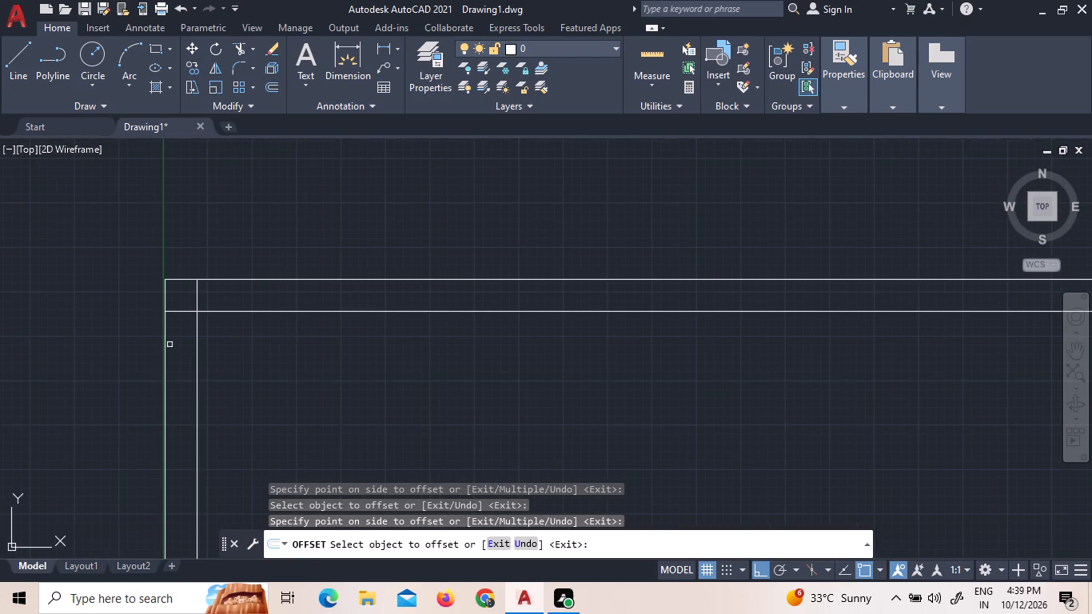
key("Escape")
Trim the overlapping ends of the inner wall lines at the upper-left and upper-right corners of the plan.
type("TR")
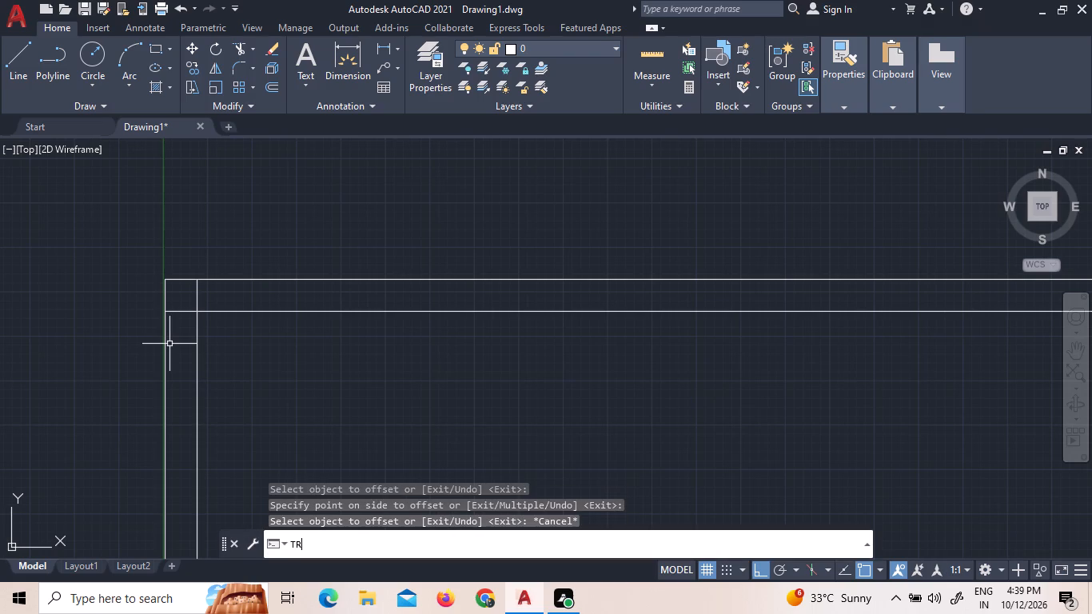
key("space")
key("space")
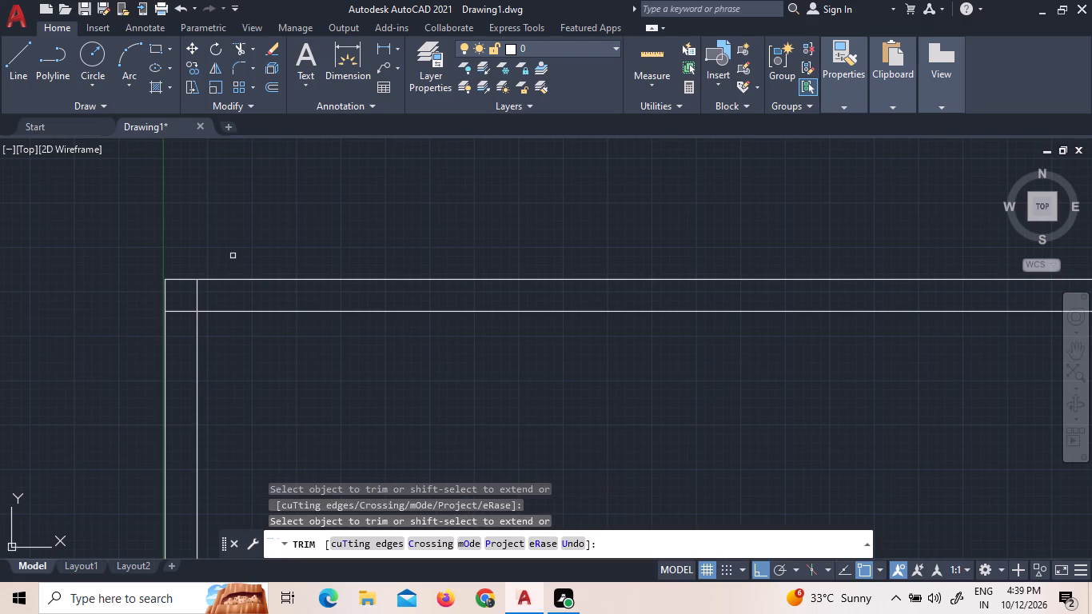
left_click(200, 298)
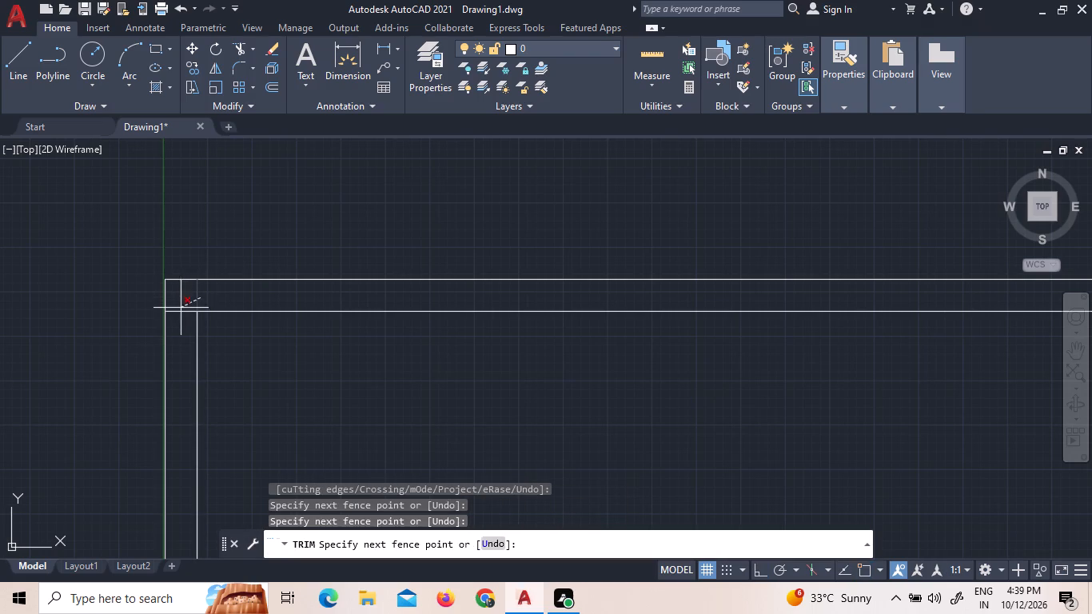
left_click(177, 315)
scroll(174, 323, "down", 4)
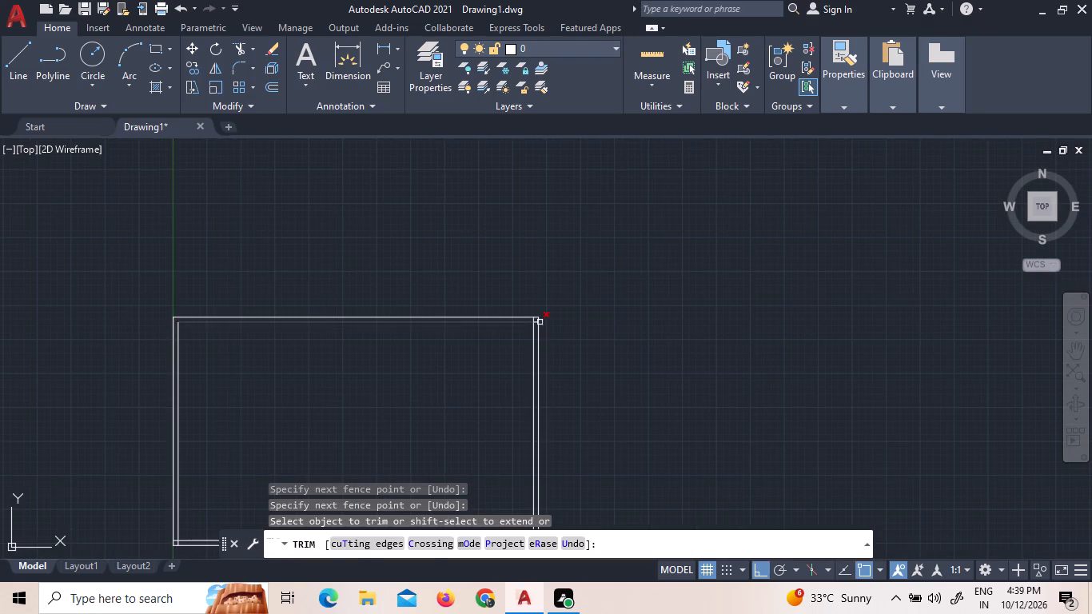
scroll(597, 316, "up", 2)
scroll(478, 345, "up", 2)
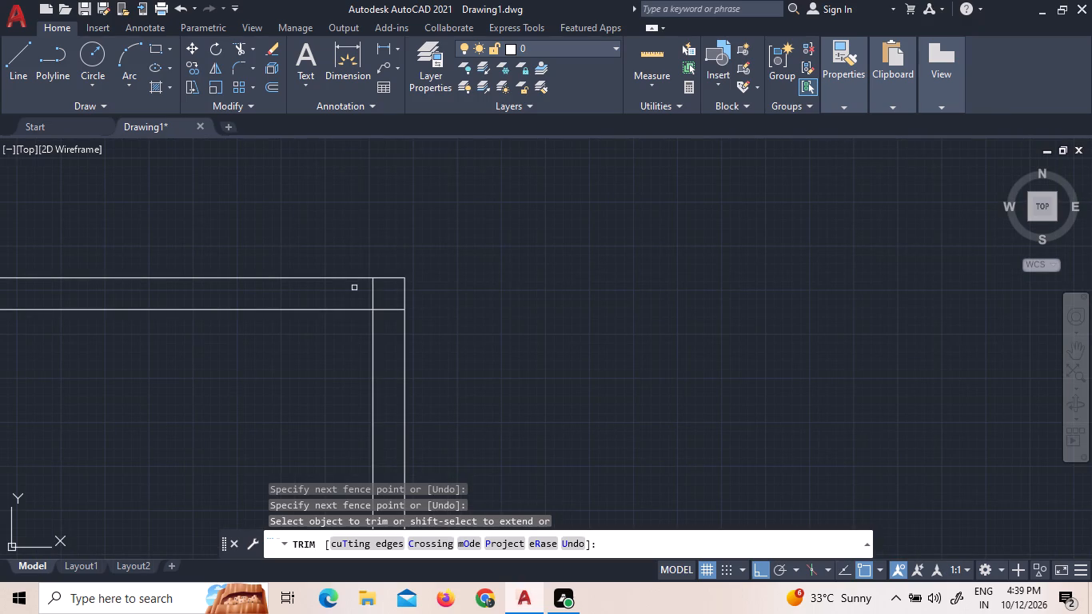
left_click(354, 288)
left_click(387, 315)
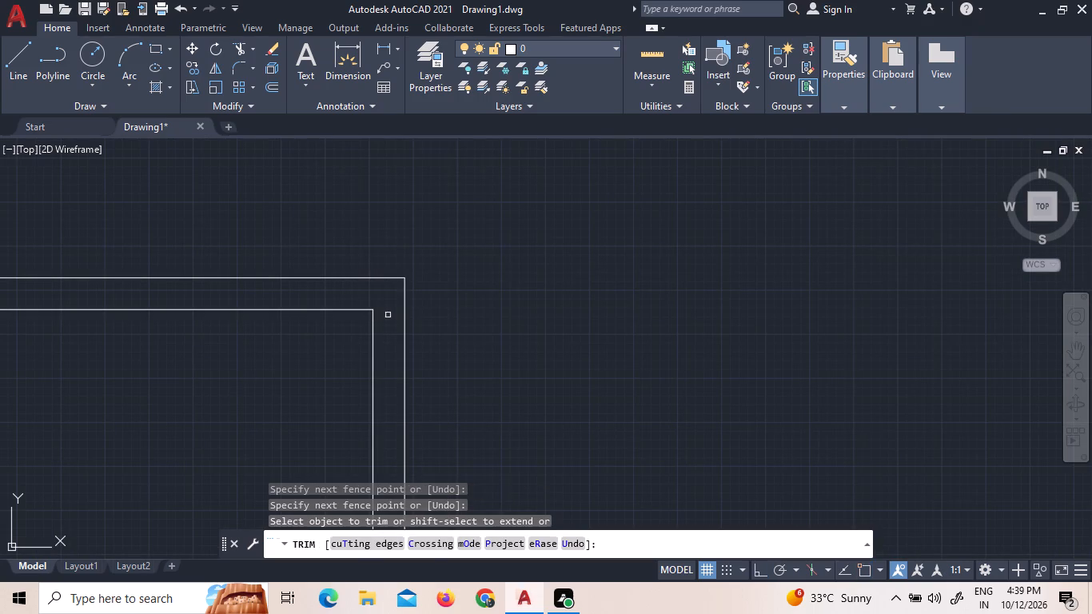
Trim the overlapping inner wall line ends at the plan's lower-right corner.
scroll(434, 268, "down", 6)
scroll(428, 378, "up", 1)
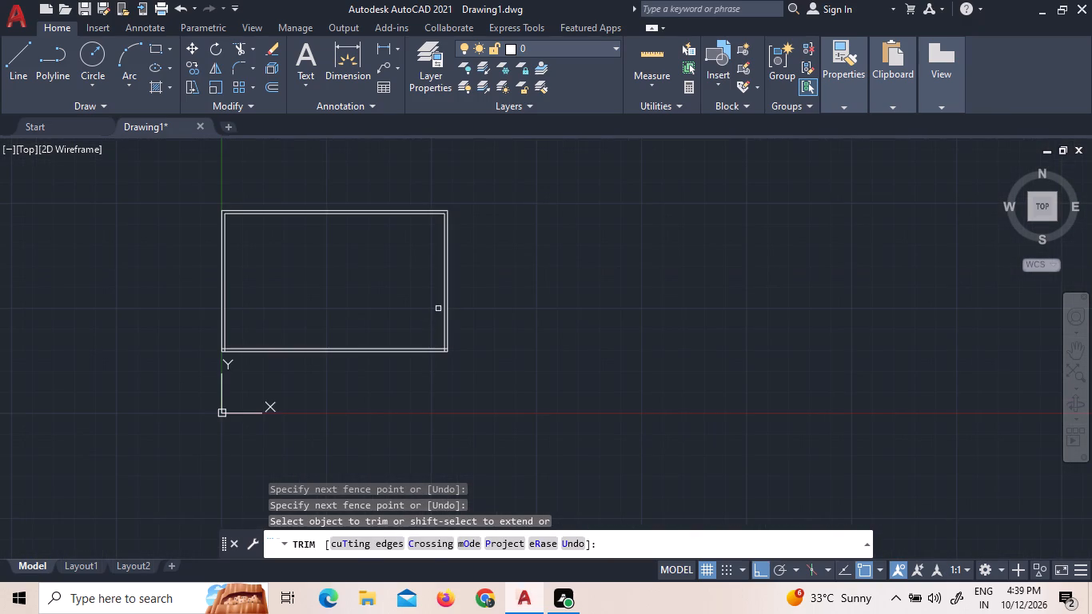
scroll(436, 365, "up", 4)
scroll(478, 315, "up", 1)
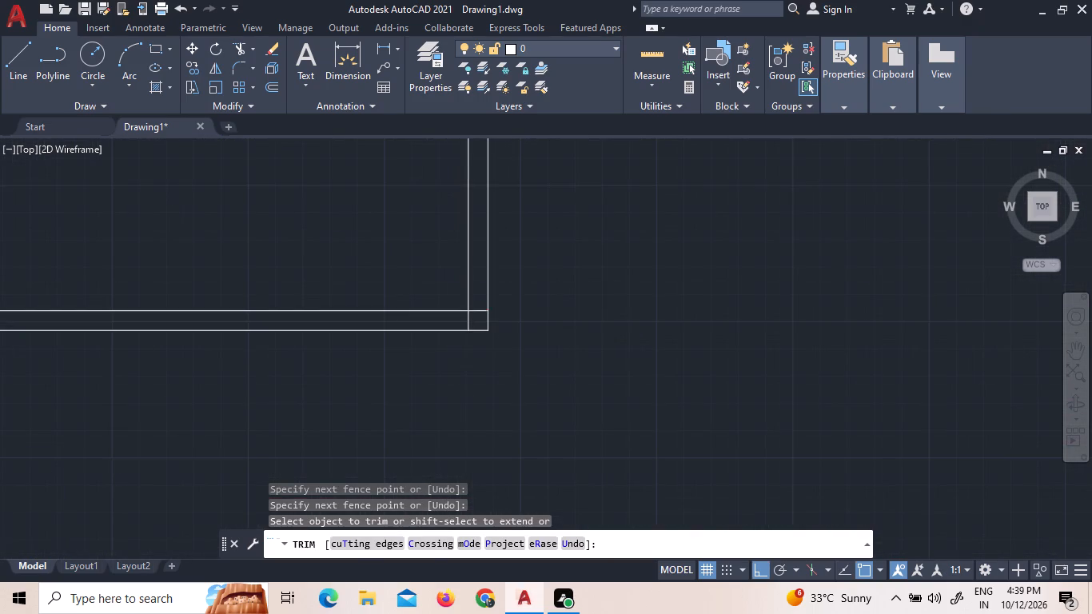
scroll(478, 315, "up", 1)
left_click(480, 297)
left_click(445, 331)
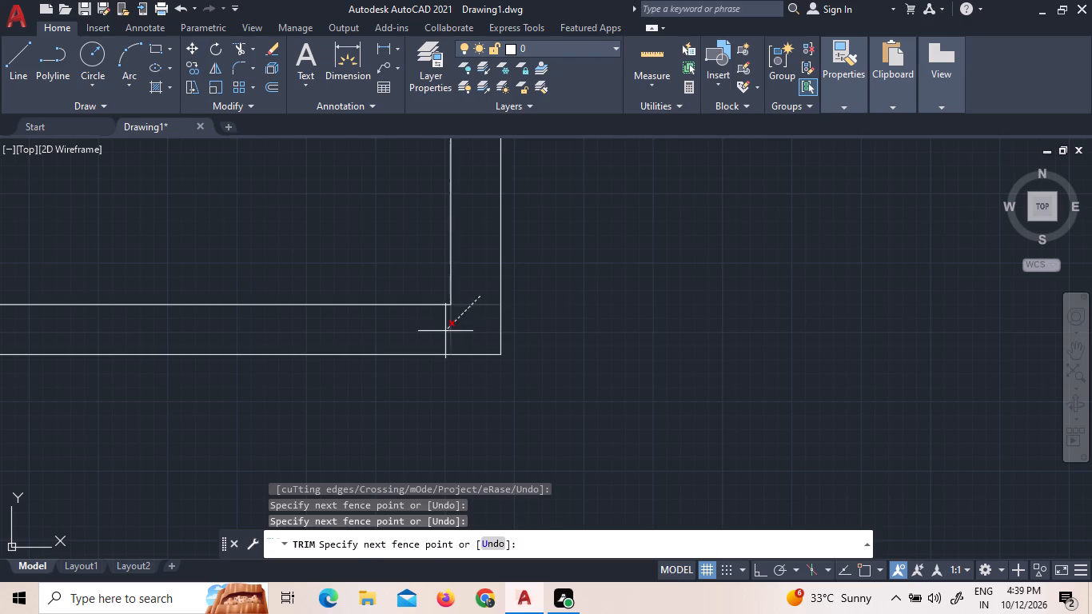
Trim the overlapping inner wall line ends at the plan's lower-left corner and finish trimming.
scroll(445, 331, "down", 7)
scroll(295, 342, "up", 2)
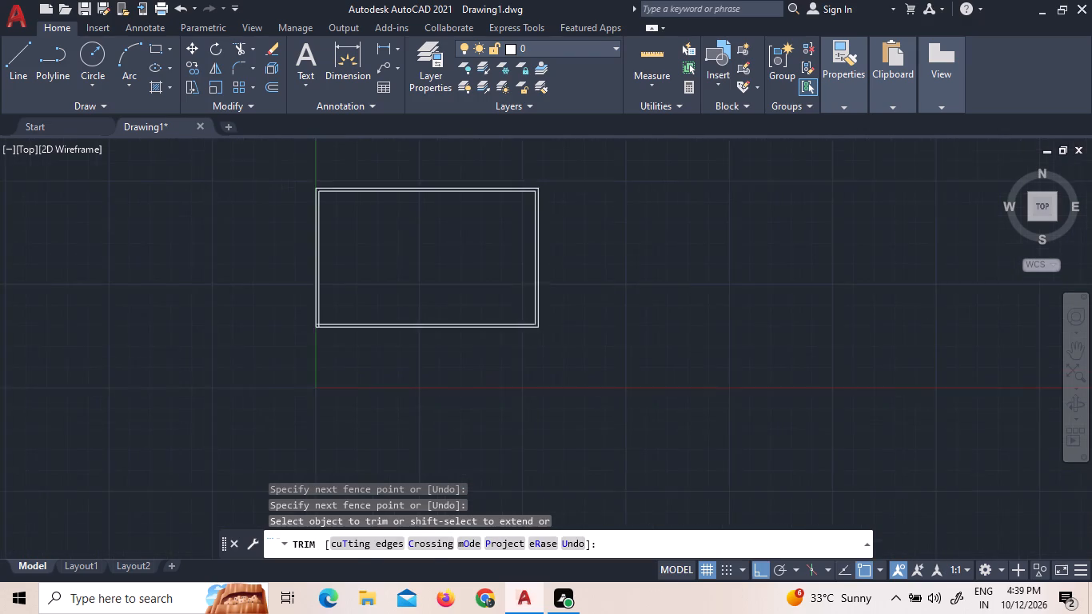
scroll(325, 310, "up", 6)
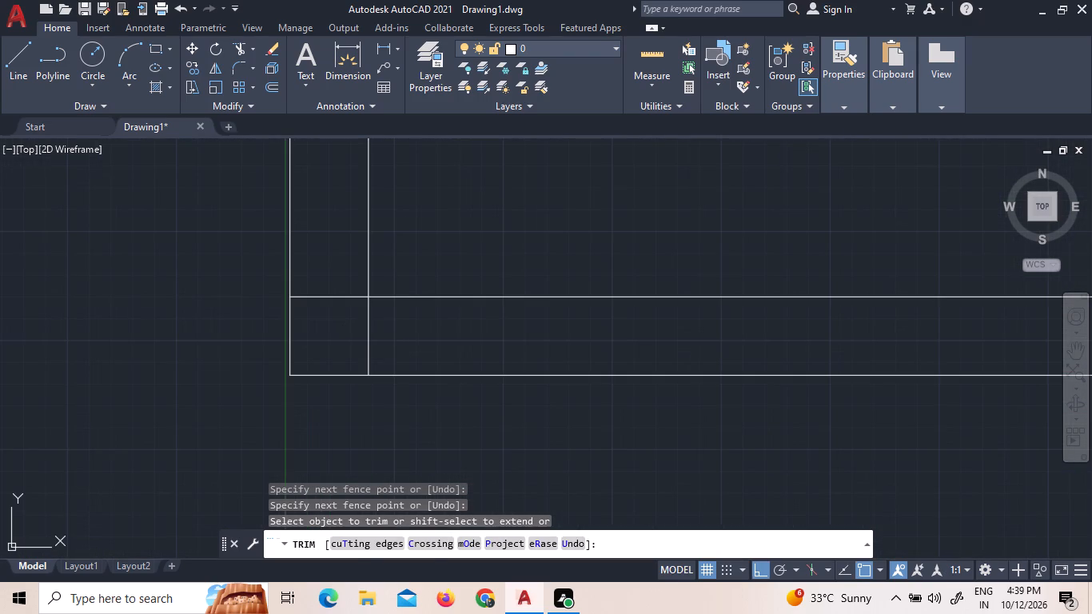
left_click(396, 338)
left_click(324, 288)
scroll(398, 361, "down", 1)
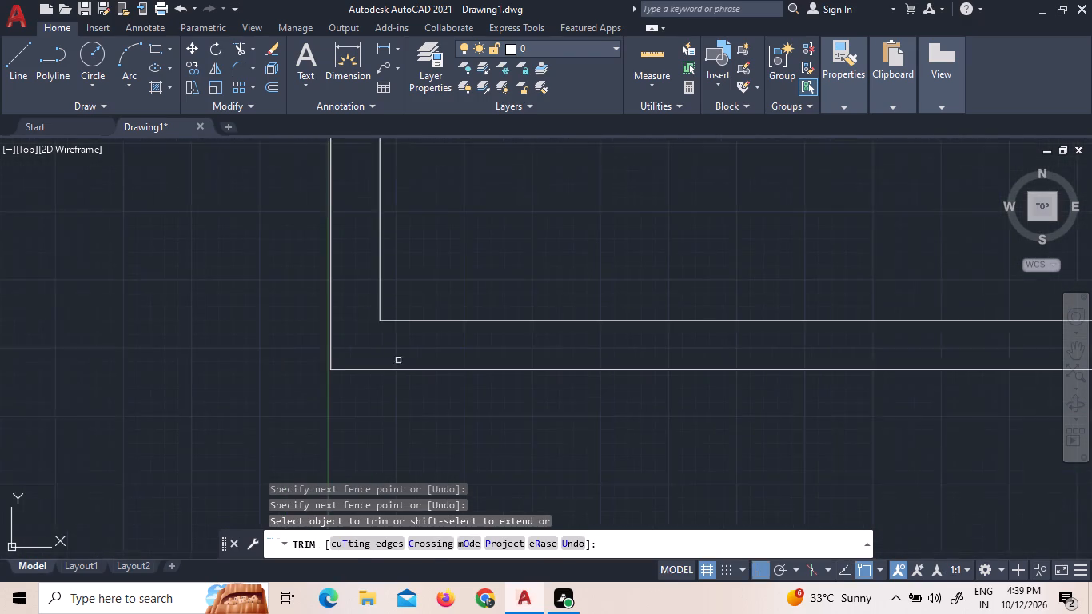
scroll(398, 361, "down", 1)
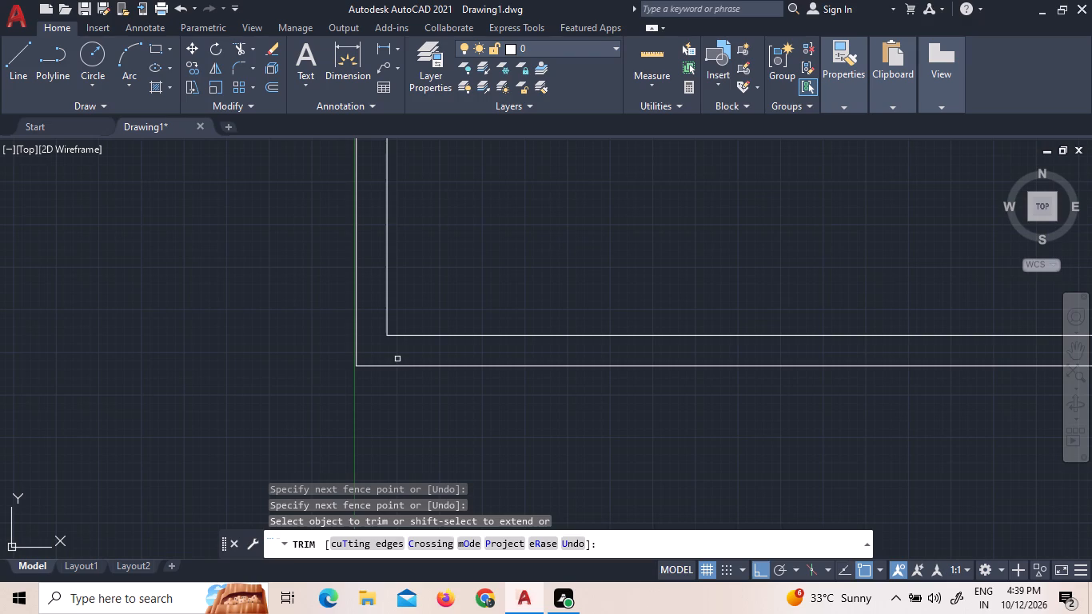
scroll(402, 345, "down", 6)
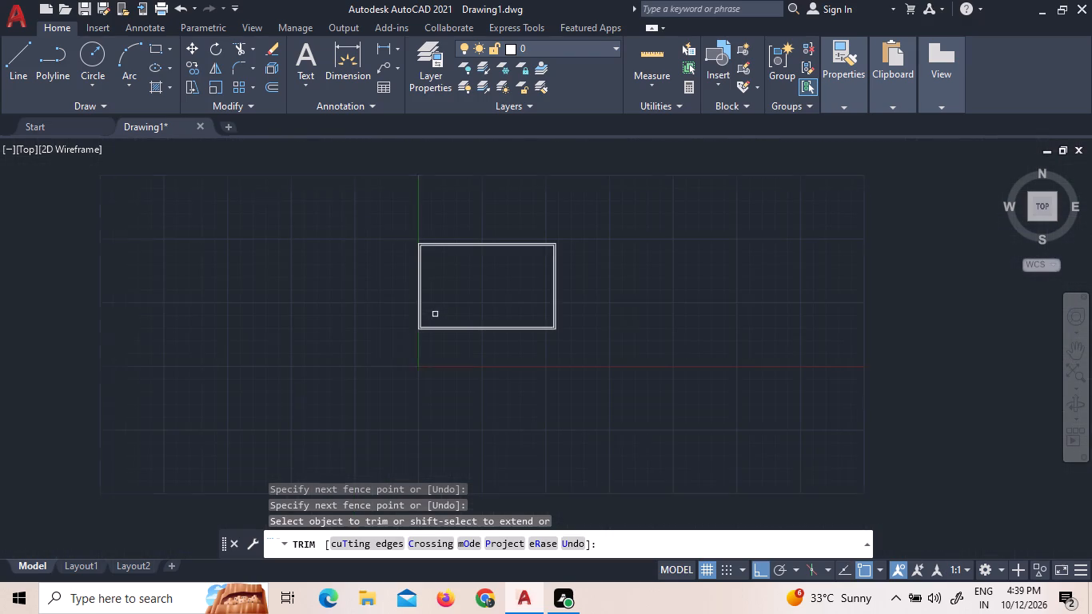
scroll(482, 204, "up", 2)
scroll(367, 324, "up", 1)
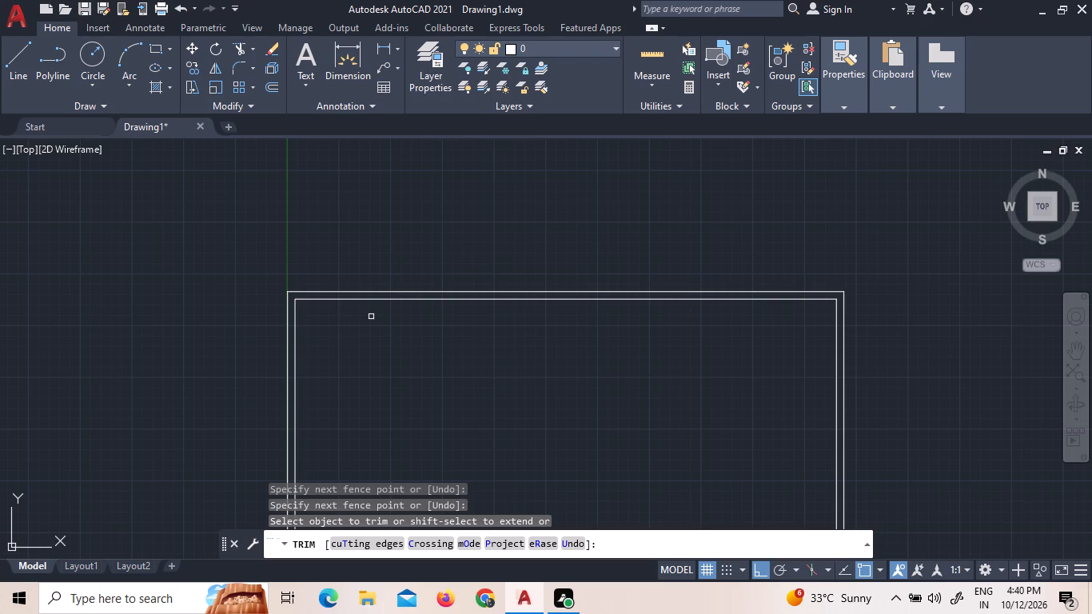
key("Escape")
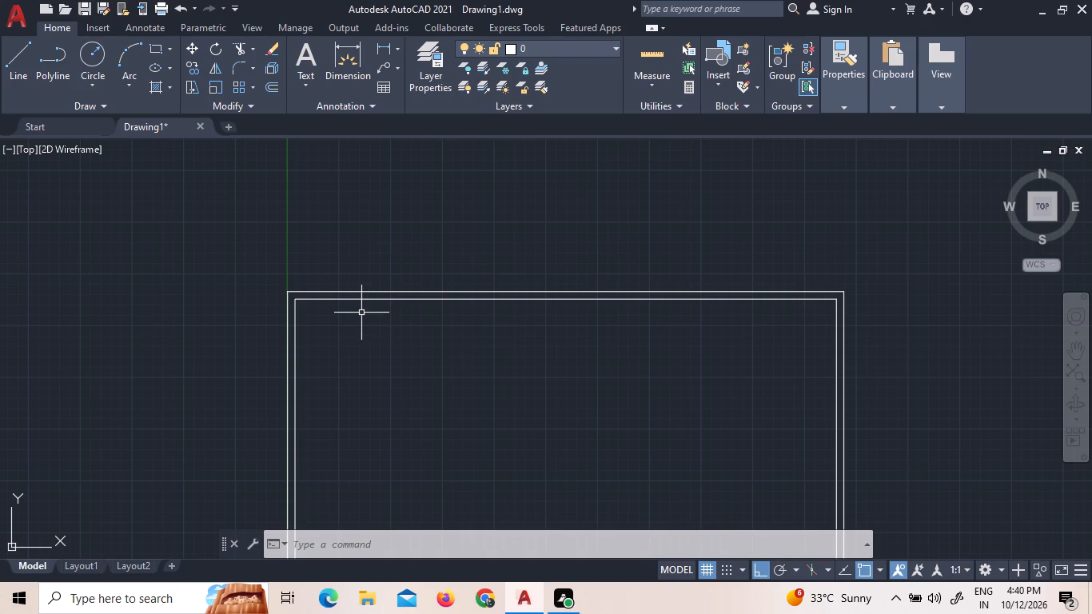
Add a horizontal linear dimension across the full outer width of the plan, placed above its upper wall.
scroll(398, 286, "down", 2)
scroll(352, 361, "up", 1)
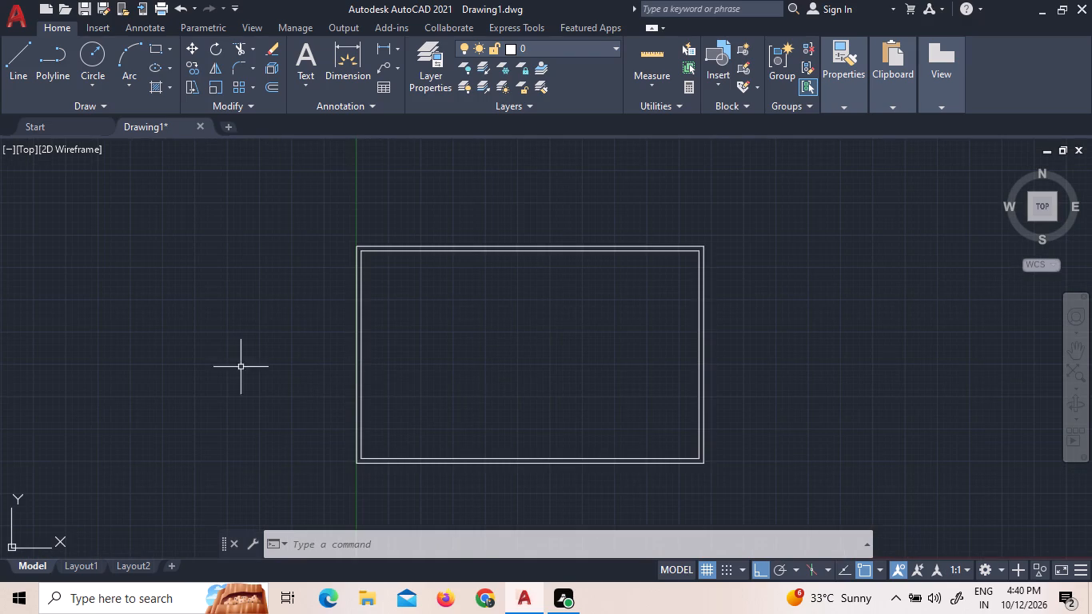
scroll(386, 446, "up", 3)
scroll(376, 454, "down", 3)
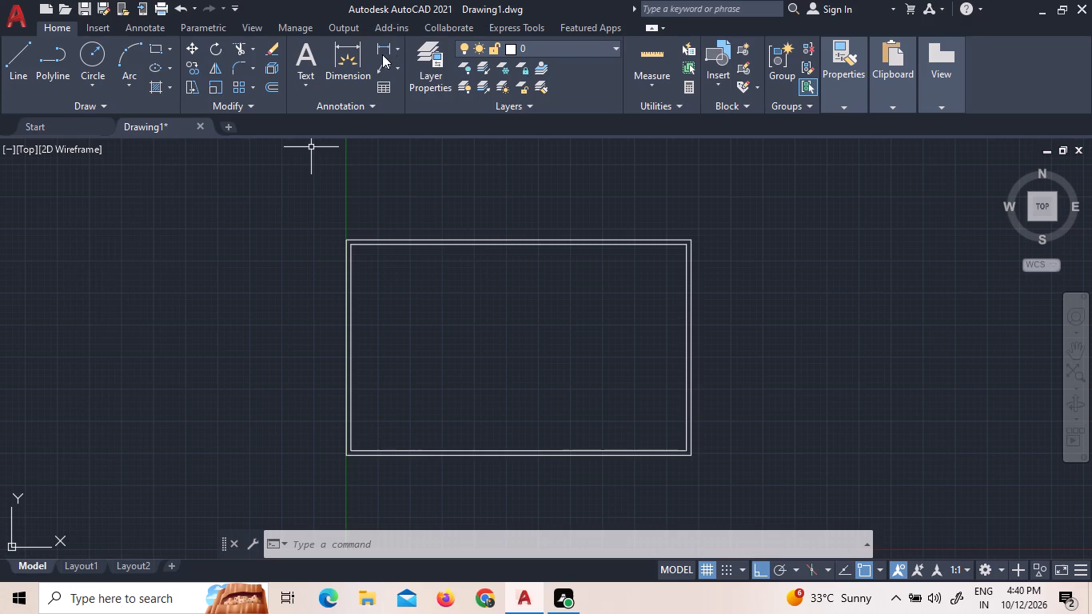
left_click(382, 54)
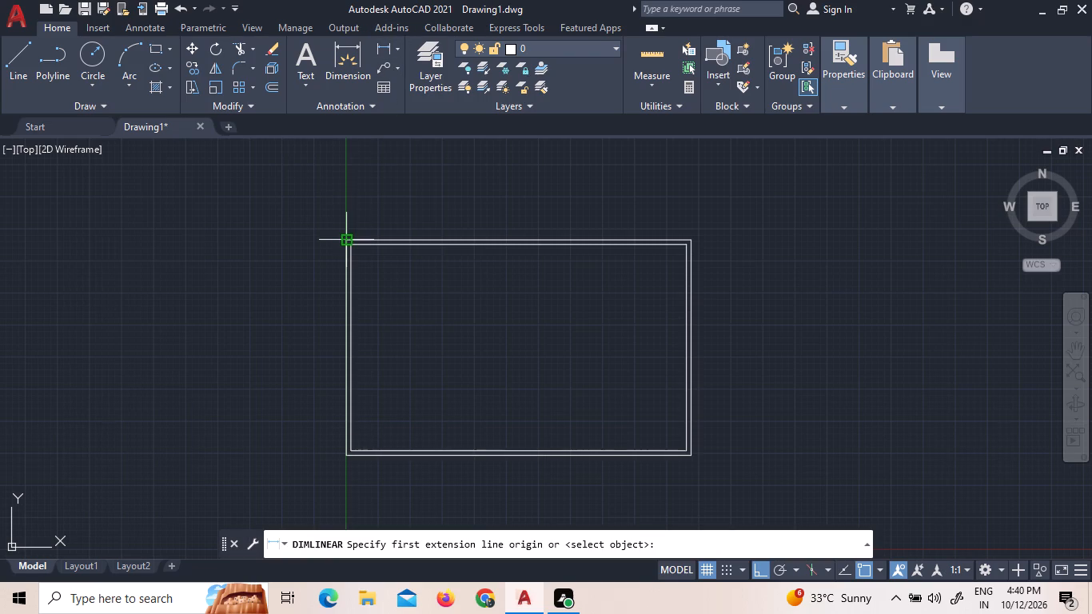
left_click(349, 240)
left_click(695, 243)
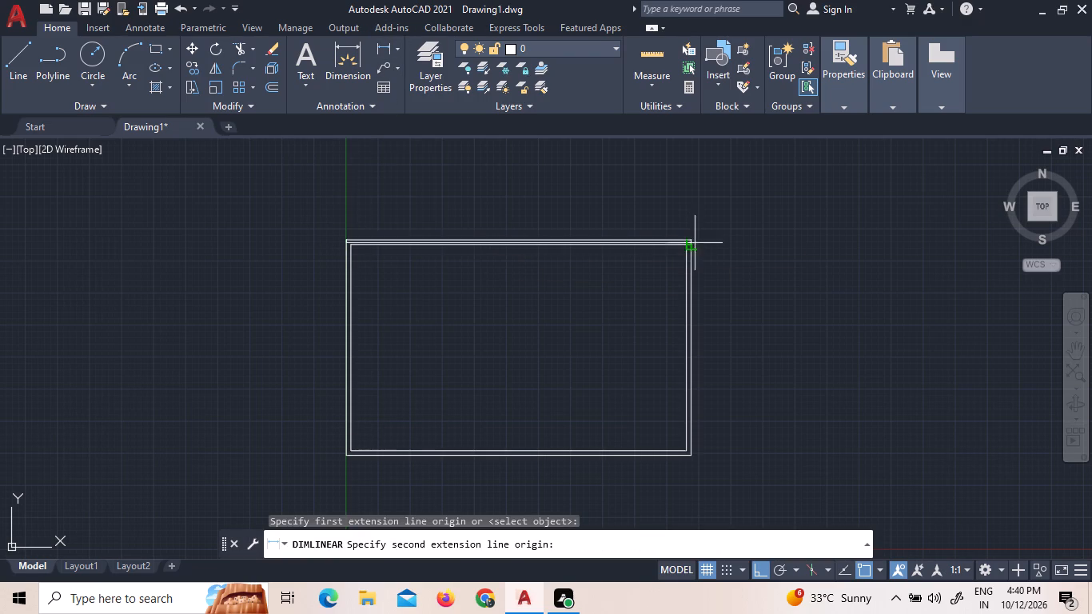
left_click(703, 209)
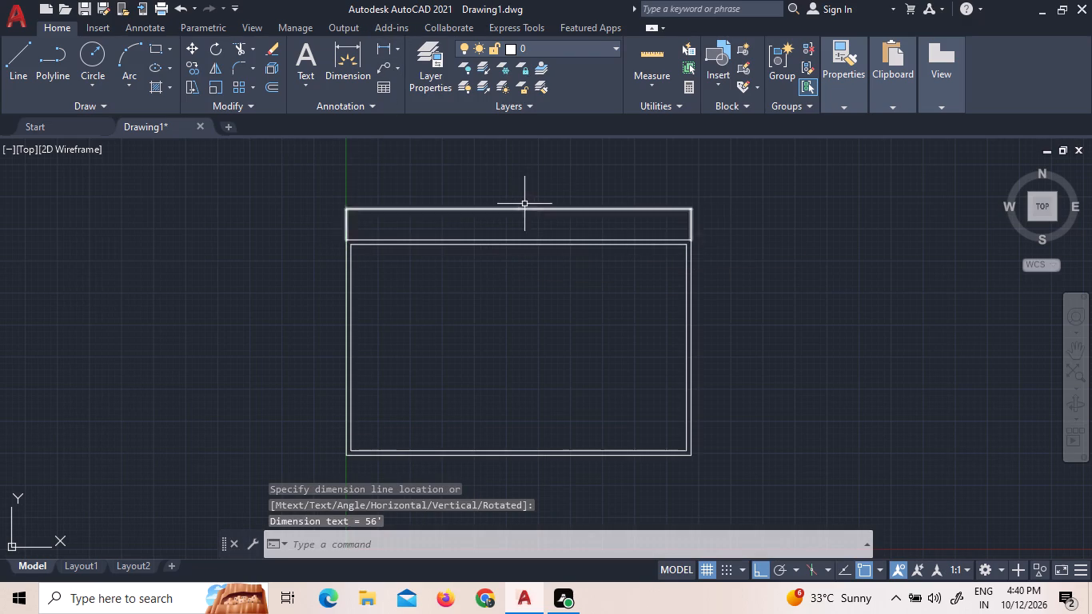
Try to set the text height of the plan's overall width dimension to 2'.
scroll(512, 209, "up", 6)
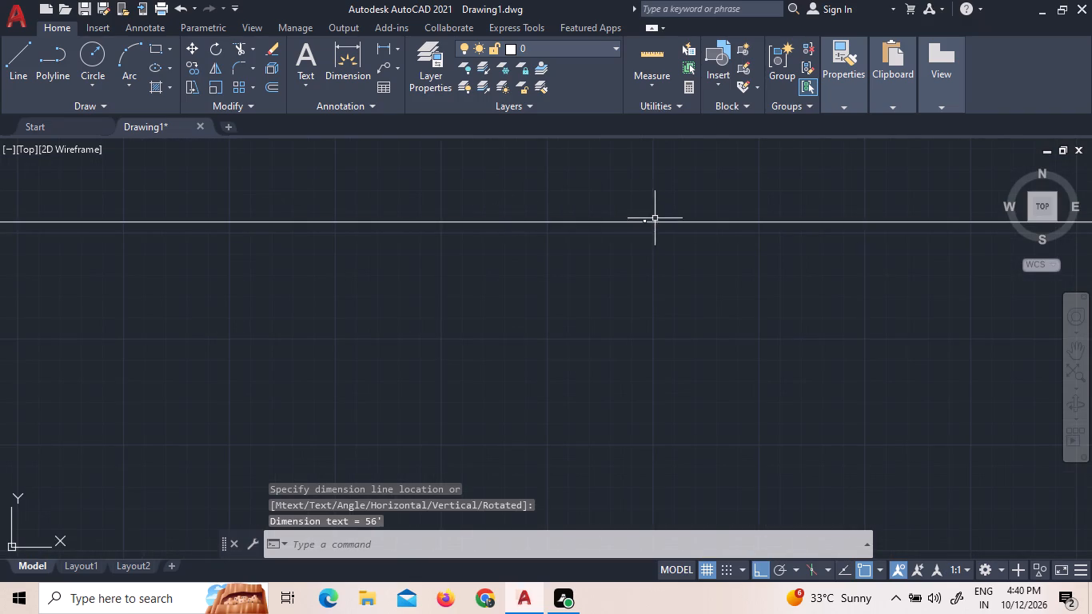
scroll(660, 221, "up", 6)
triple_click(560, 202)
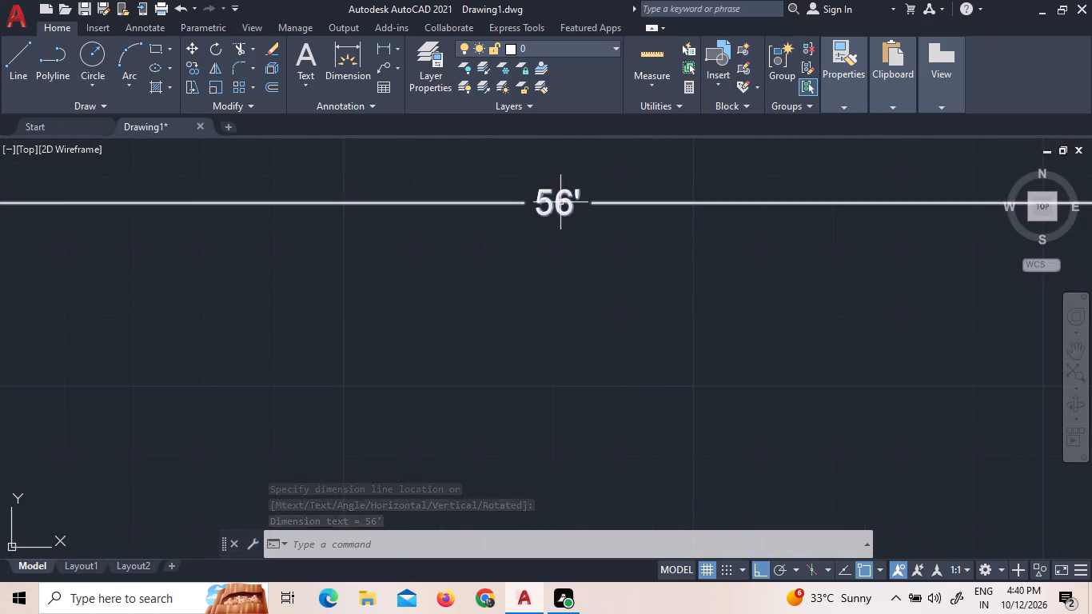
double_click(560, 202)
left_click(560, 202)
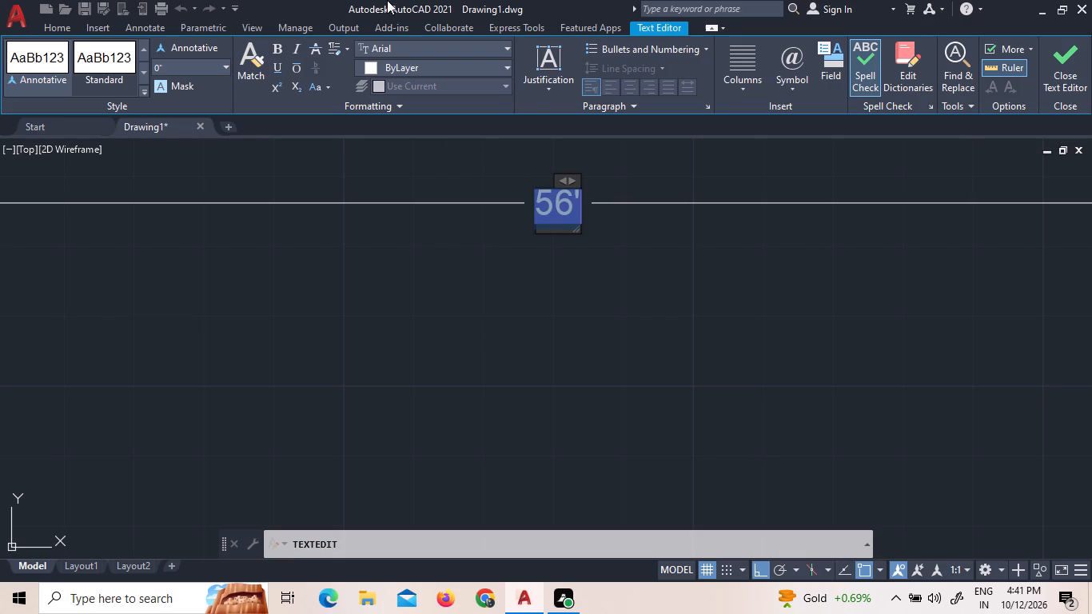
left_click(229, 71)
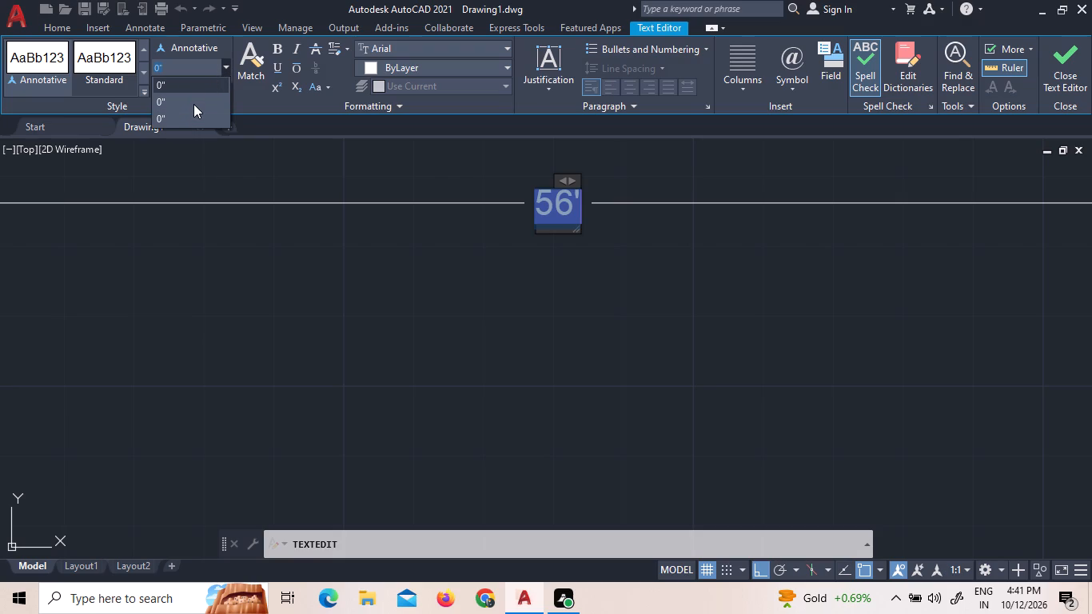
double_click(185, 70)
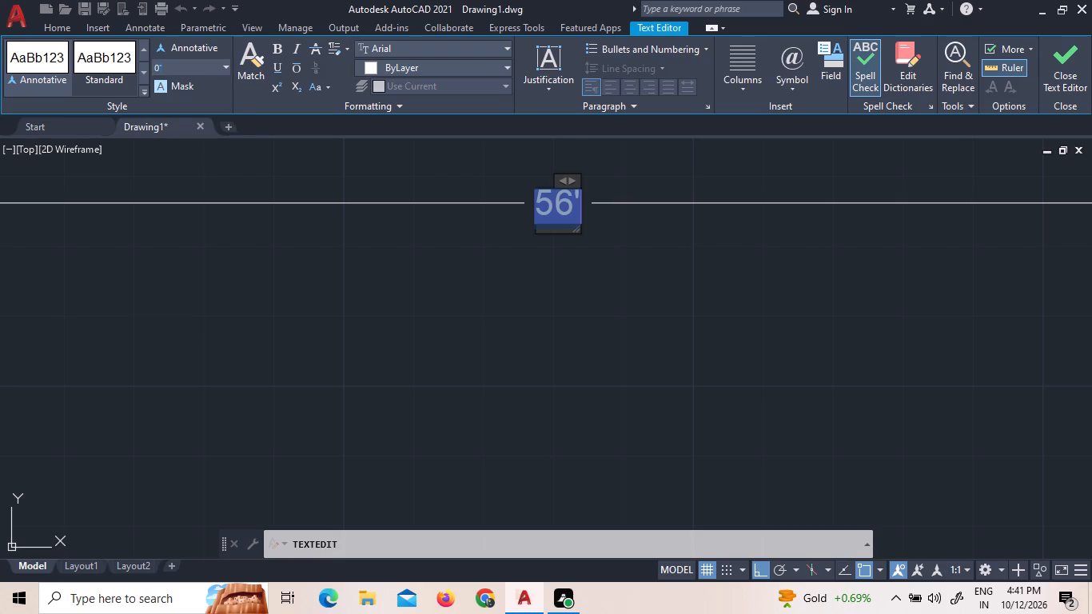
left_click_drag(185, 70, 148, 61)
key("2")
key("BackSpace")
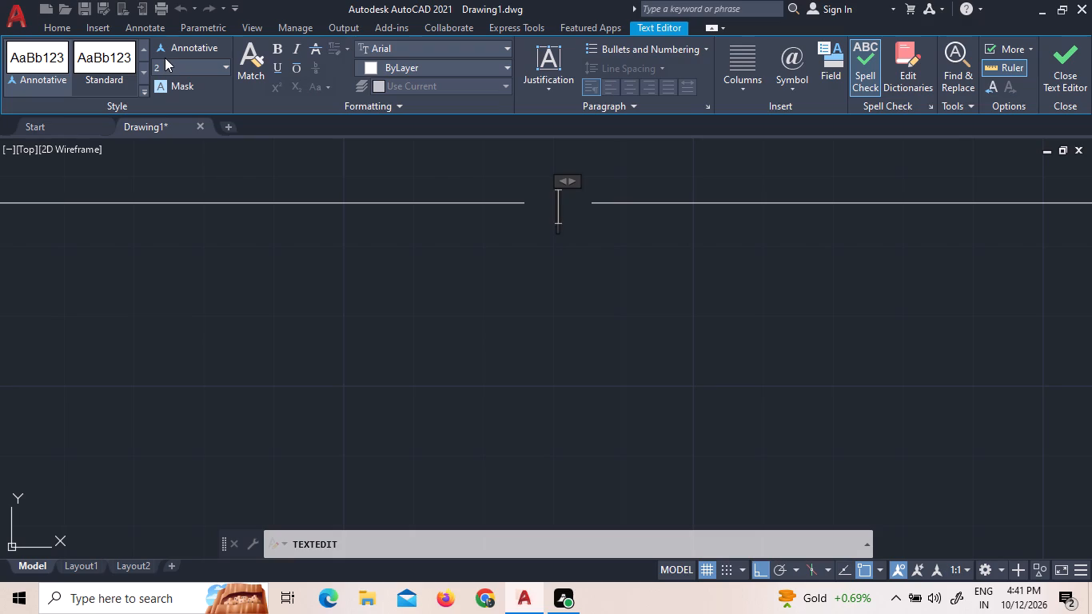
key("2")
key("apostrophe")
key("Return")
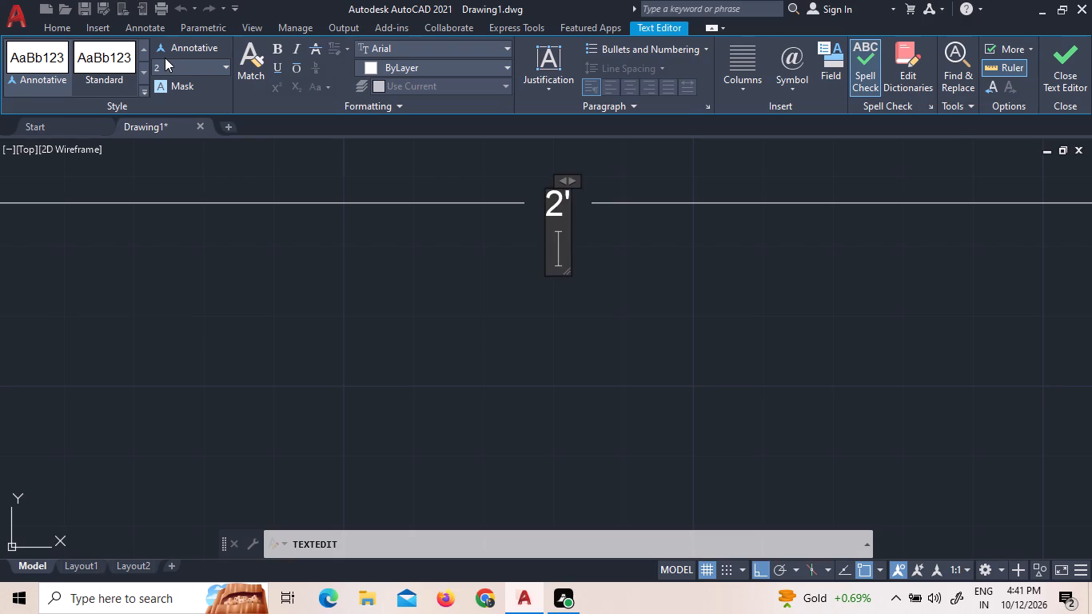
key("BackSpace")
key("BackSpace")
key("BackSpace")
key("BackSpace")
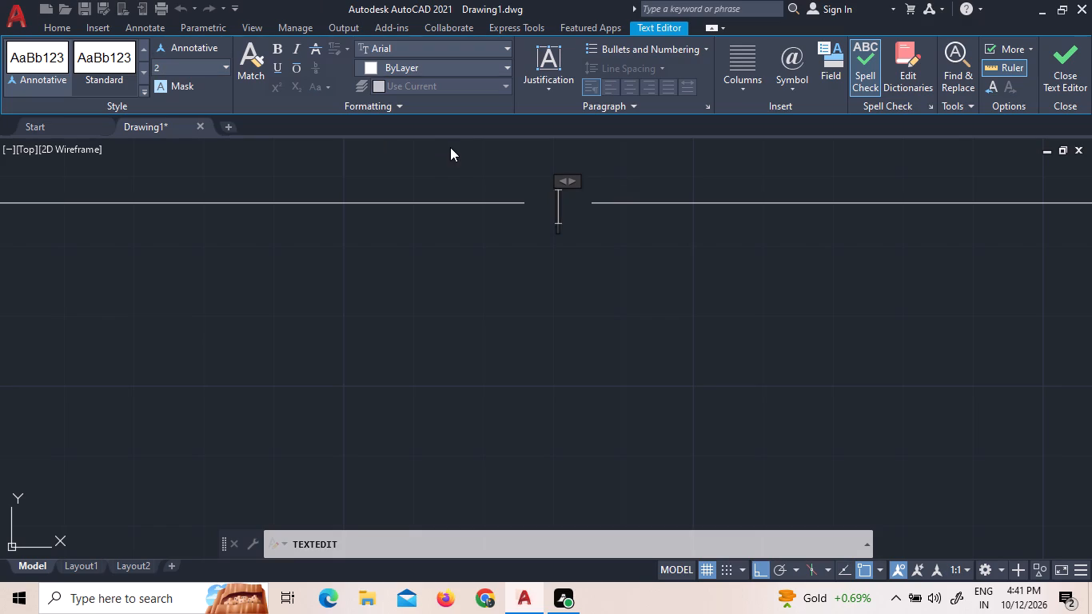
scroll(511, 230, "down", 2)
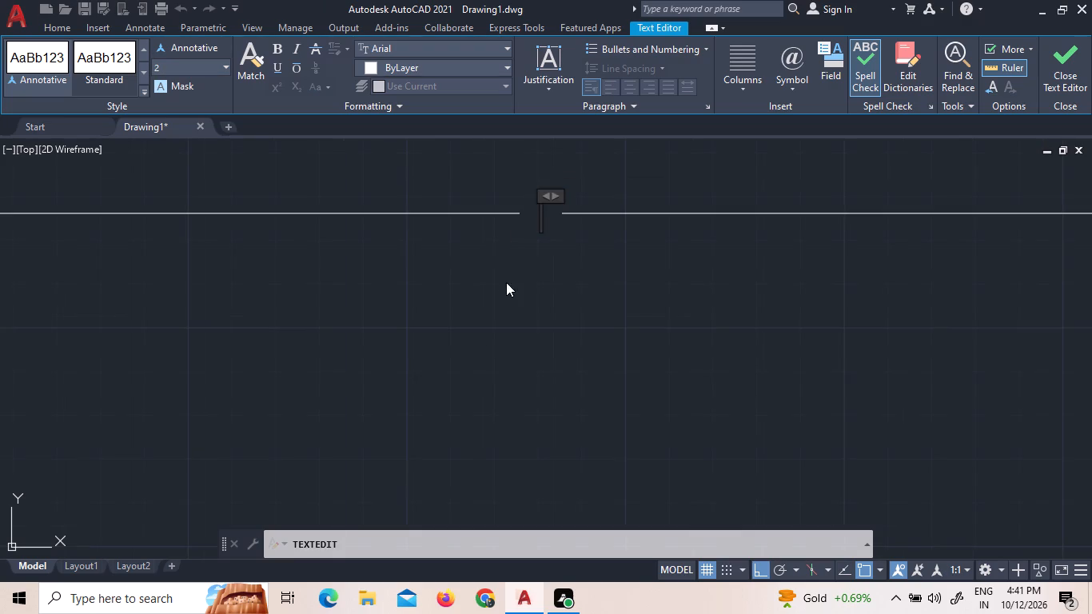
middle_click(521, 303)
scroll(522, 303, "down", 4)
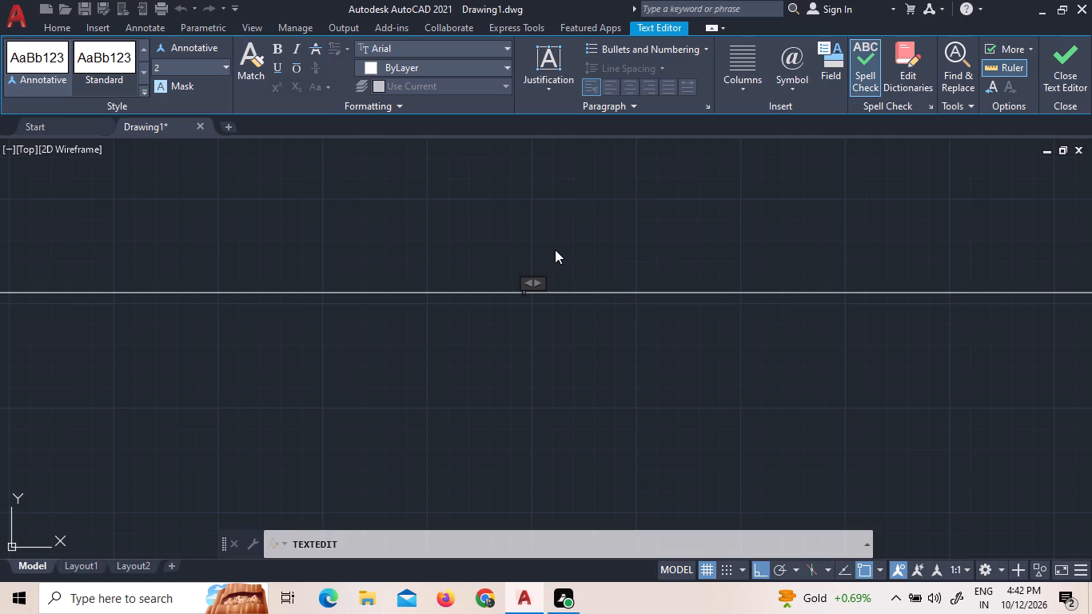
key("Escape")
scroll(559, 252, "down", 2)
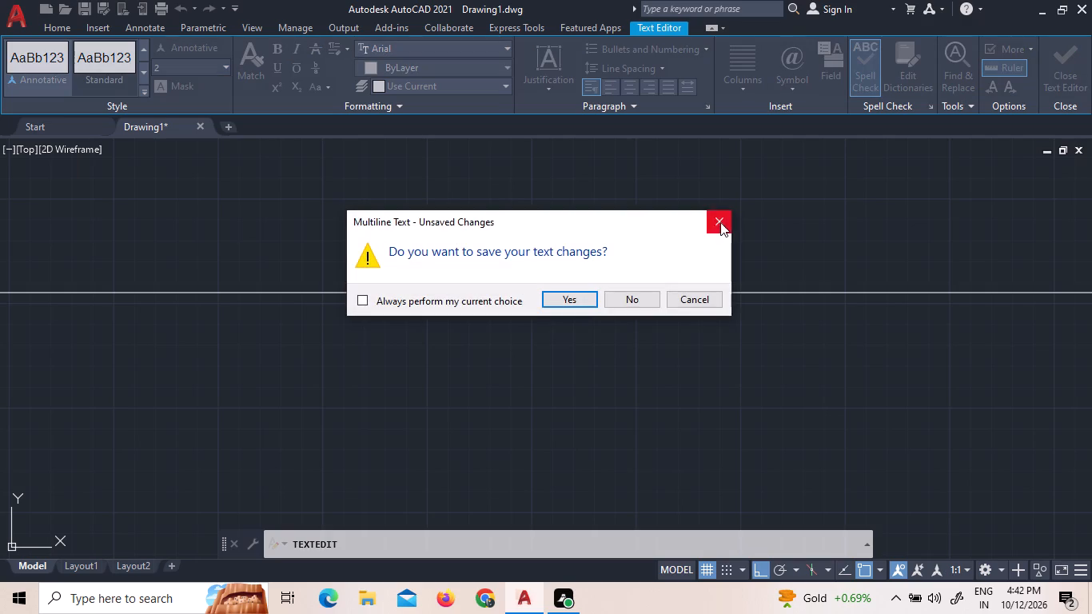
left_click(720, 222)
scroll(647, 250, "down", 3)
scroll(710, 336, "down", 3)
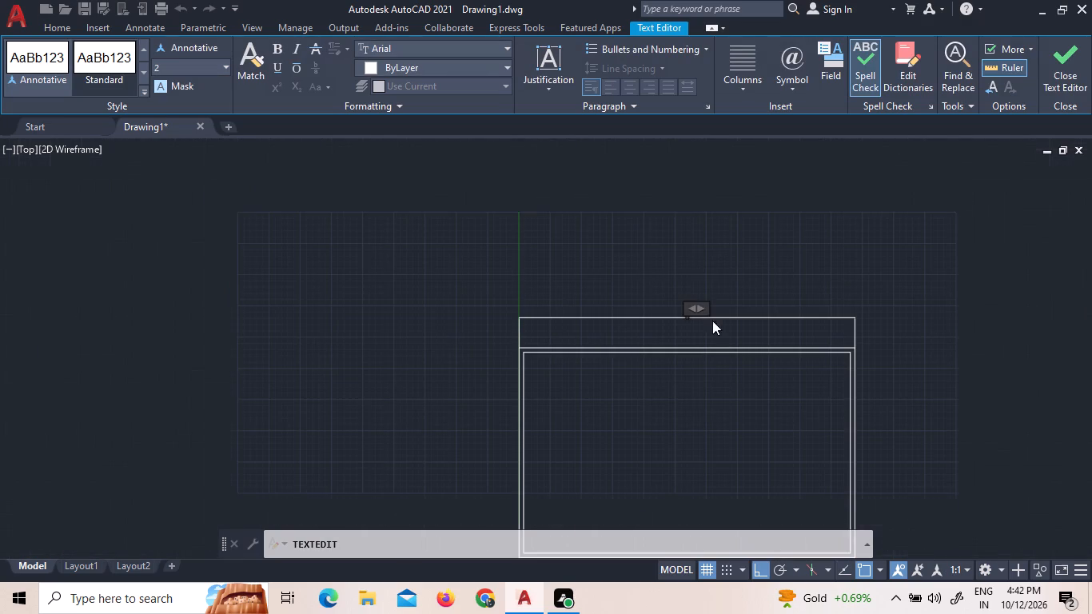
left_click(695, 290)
Set the text height of the overall width dimension above the plan to 2' and finish text editing.
scroll(682, 326, "up", 3)
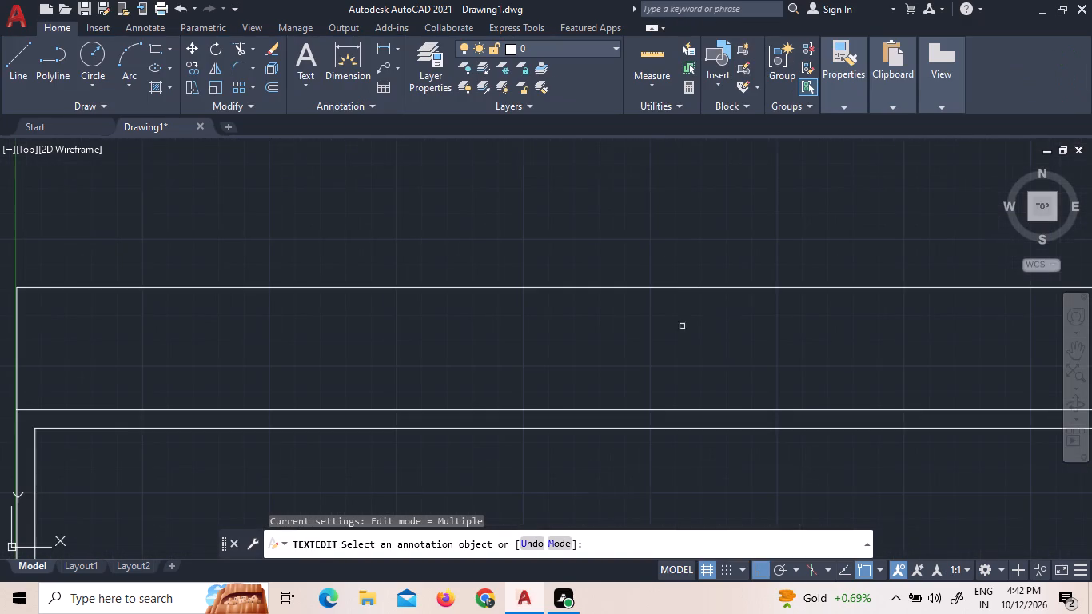
scroll(684, 285, "up", 10)
triple_click(704, 253)
left_click(704, 253)
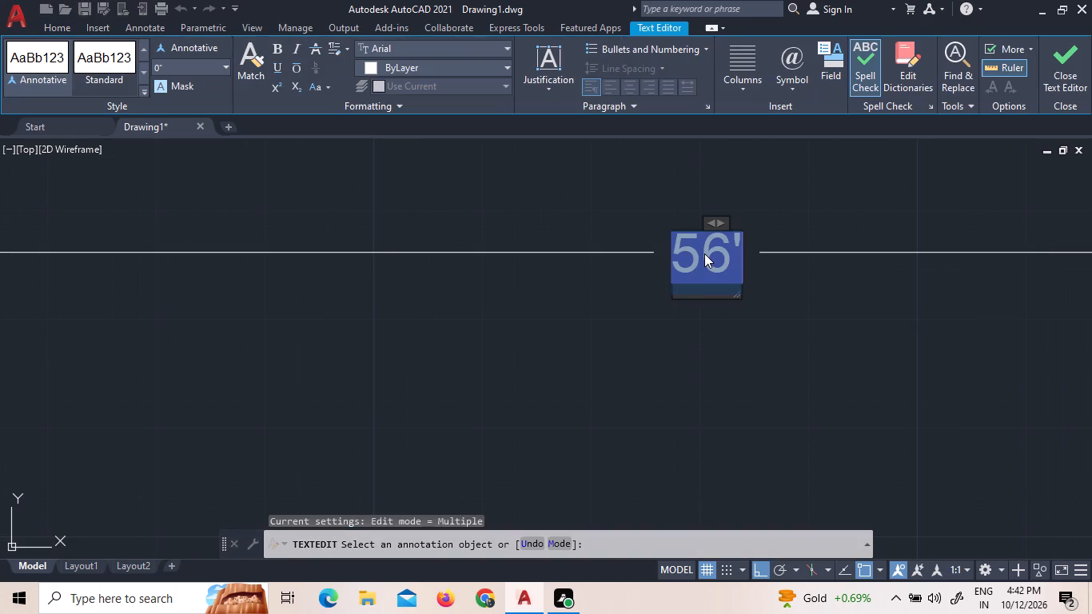
left_click(229, 72)
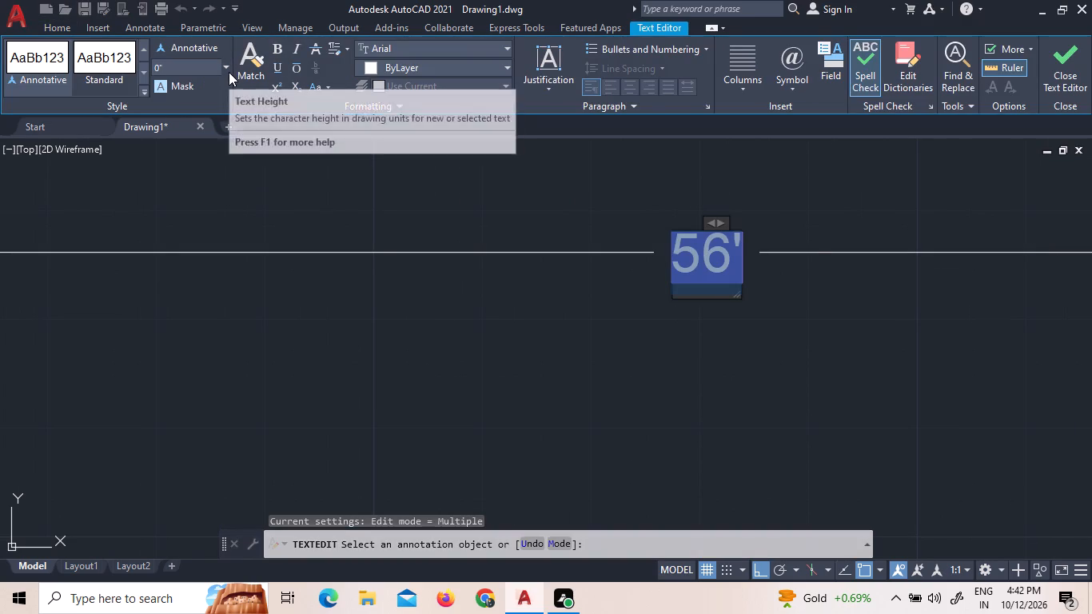
double_click(163, 70)
left_click_drag(163, 70, 139, 66)
left_click(163, 65)
left_click_drag(163, 65, 145, 66)
key("2")
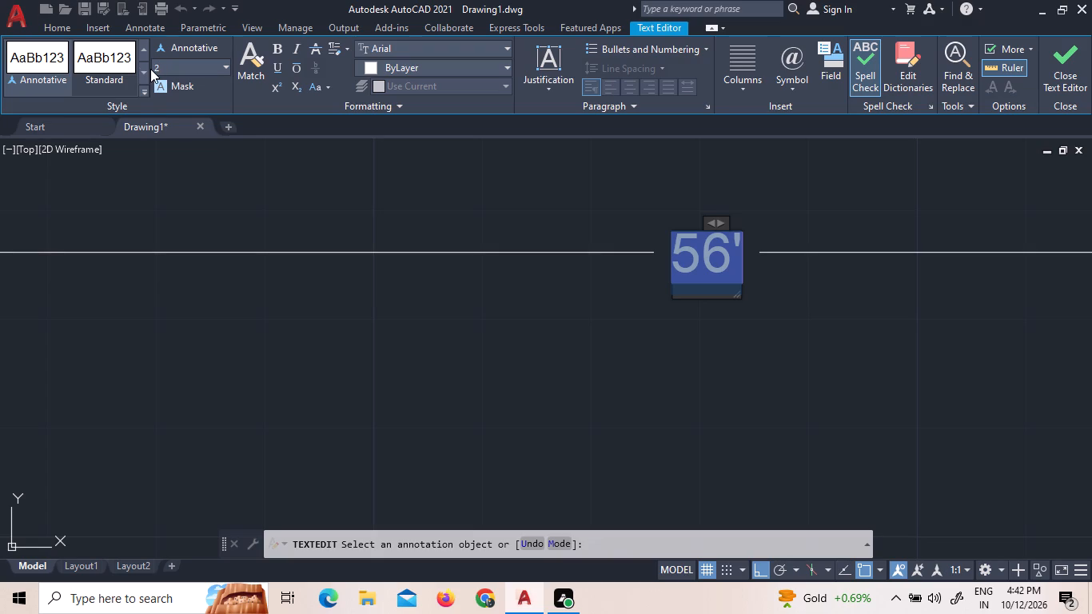
key("apostrophe")
key("Return")
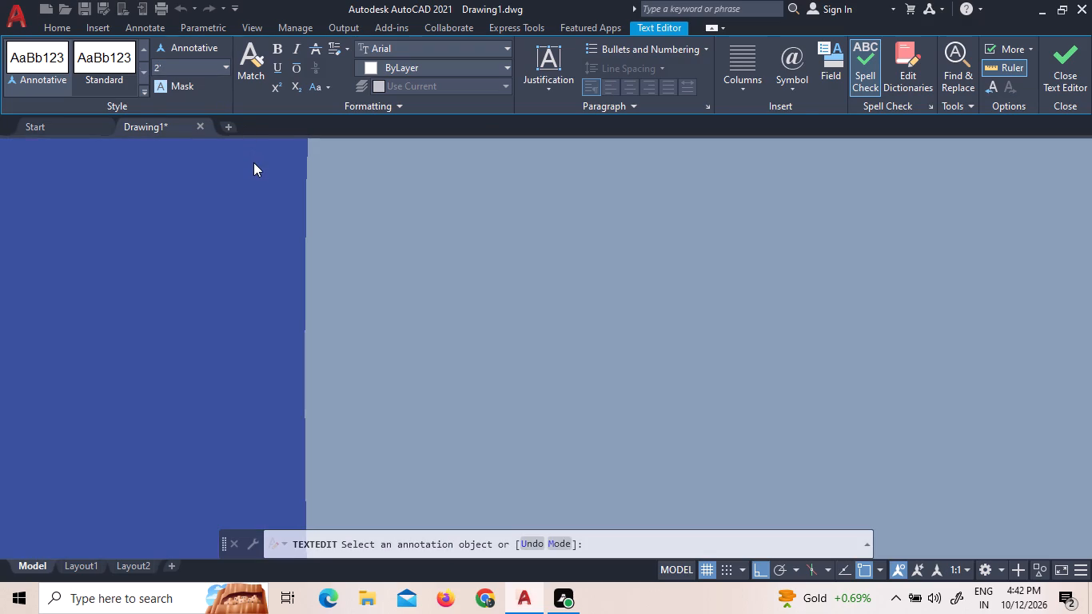
scroll(253, 165, "down", 9)
scroll(297, 253, "down", 3)
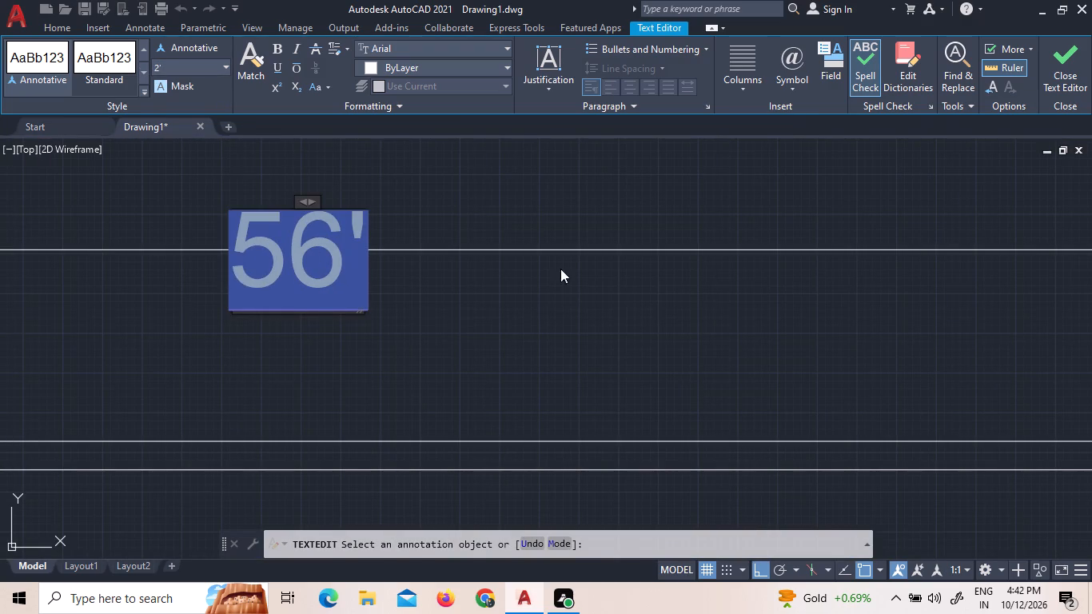
left_click(540, 232)
scroll(548, 236, "down", 4)
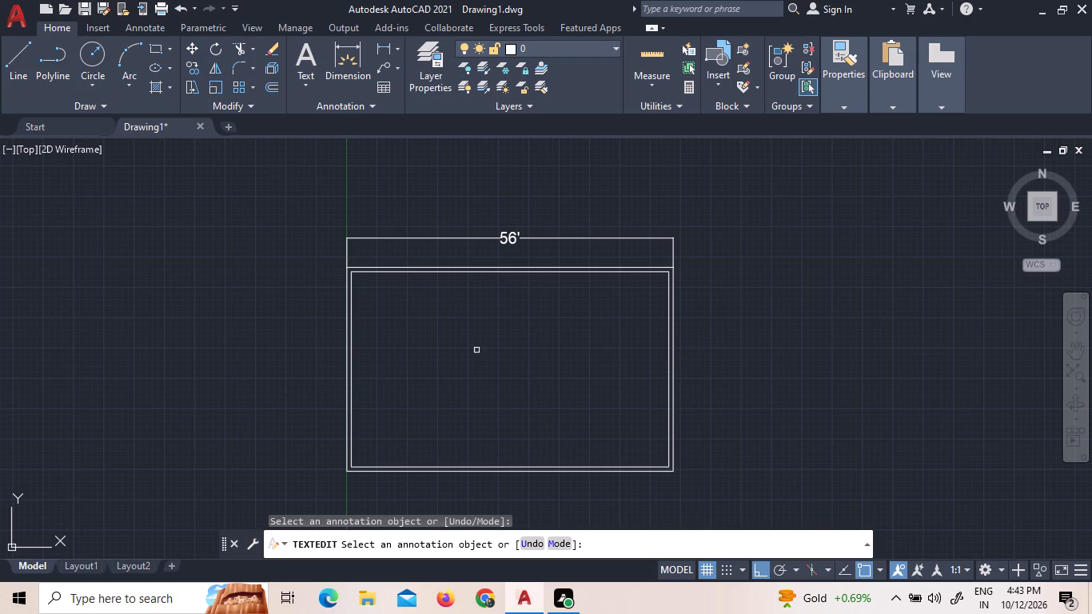
scroll(429, 337, "up", 2)
scroll(428, 337, "down", 2)
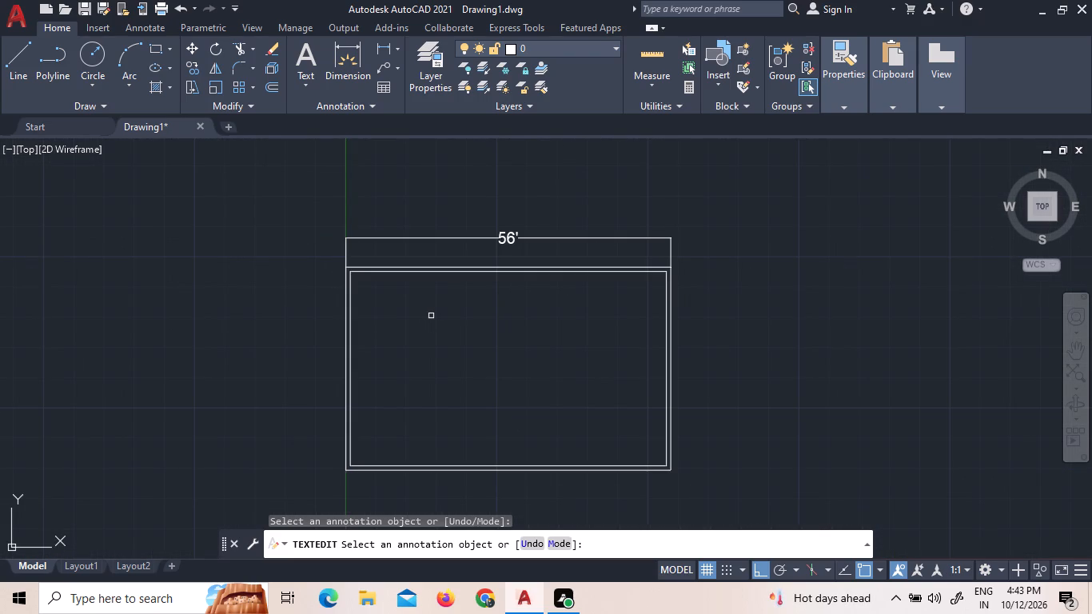
key("Escape")
key("Escape")
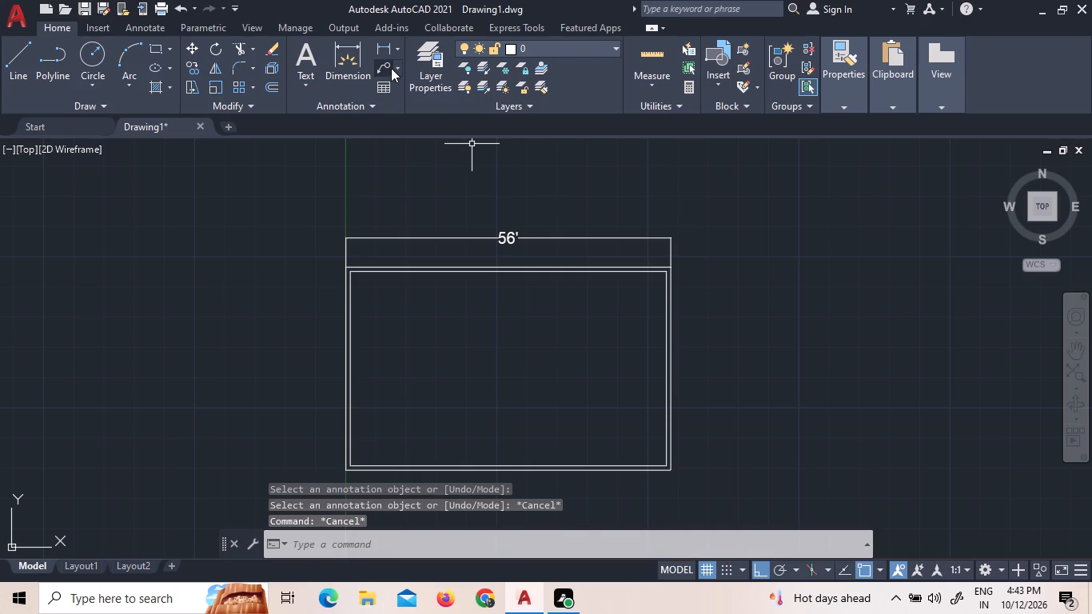
Add a vertical linear dimension across the plan's full outer height, placed outside its left wall.
left_click(381, 51)
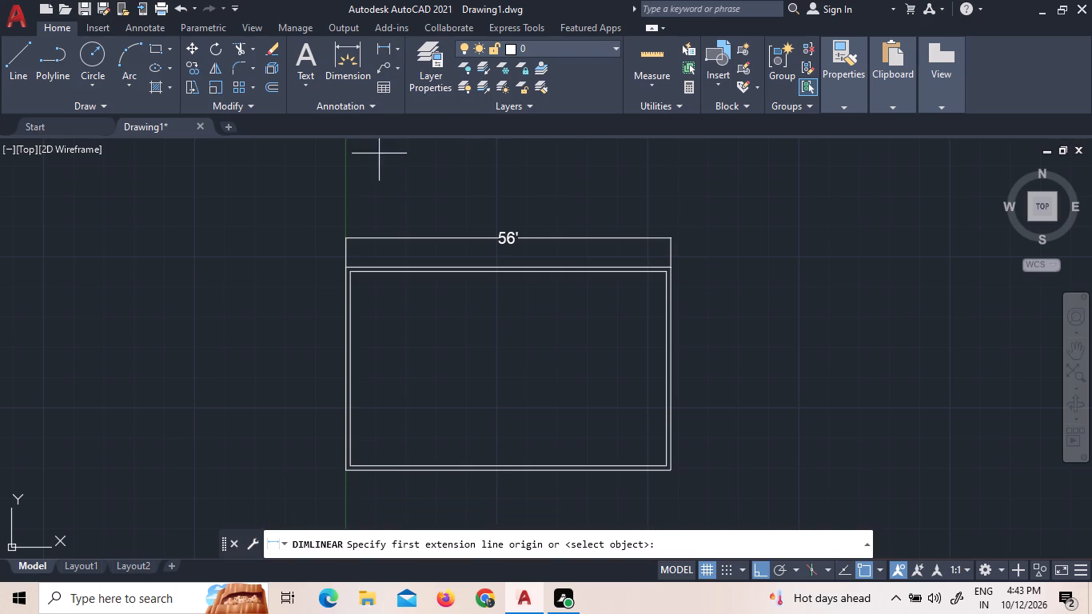
scroll(346, 269, "up", 3)
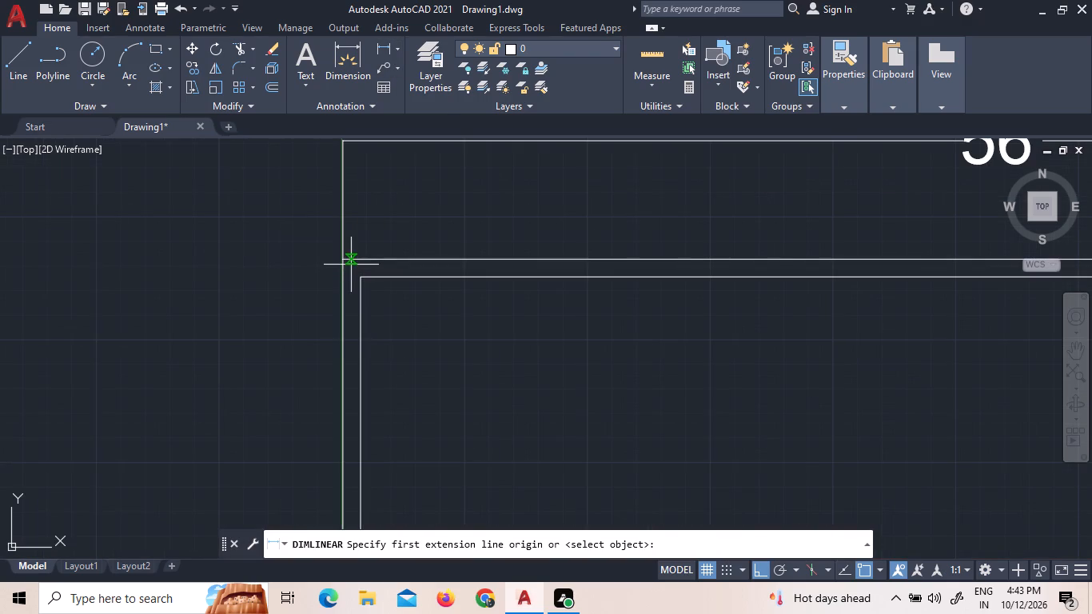
left_click(341, 258)
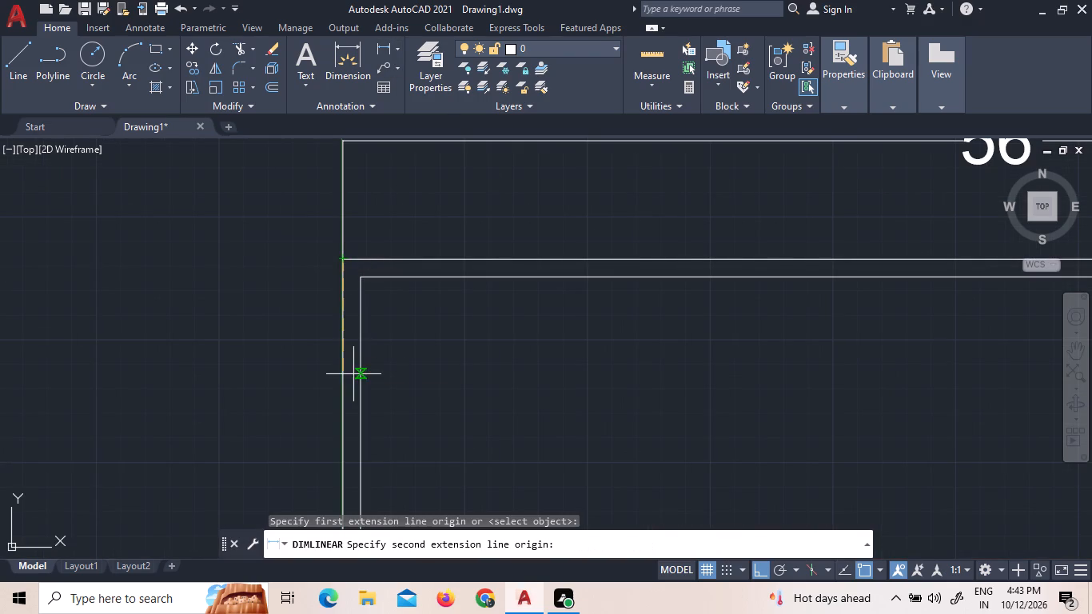
scroll(374, 340, "down", 7)
scroll(379, 378, "up", 3)
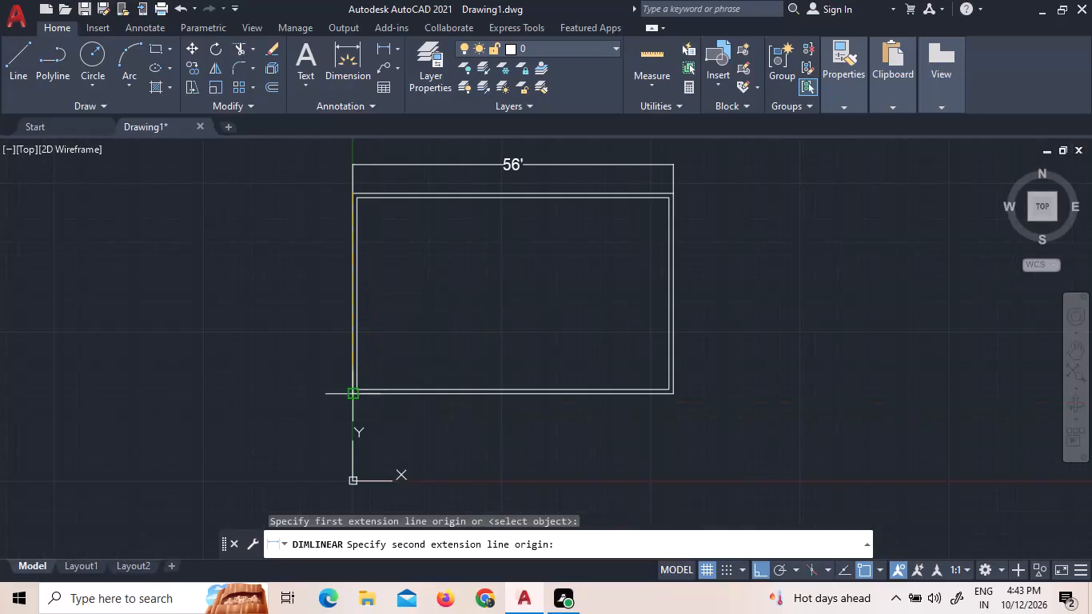
scroll(351, 398, "up", 3)
left_click(357, 383)
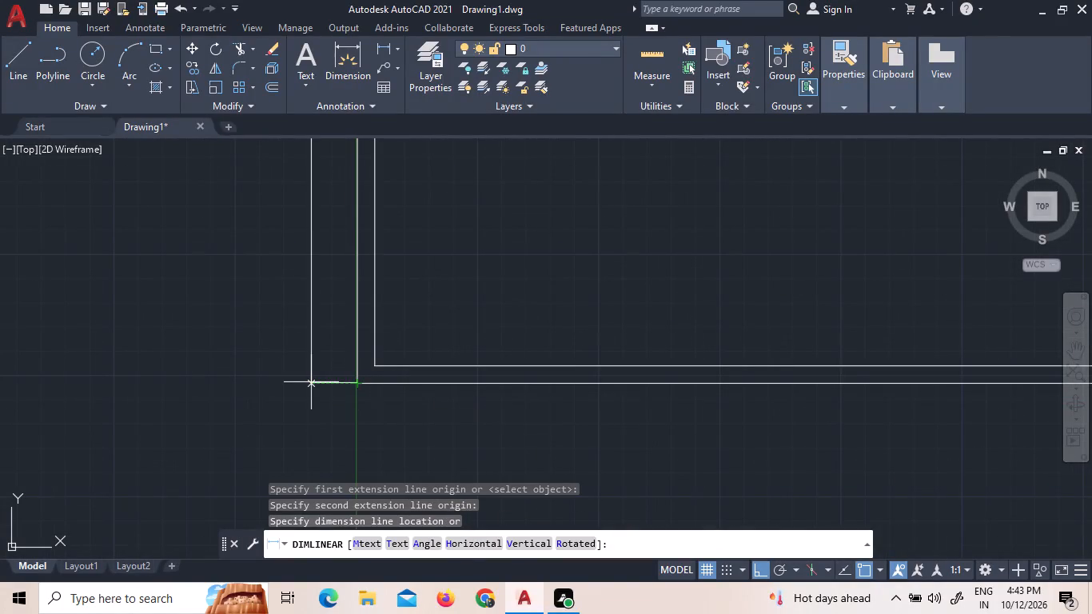
left_click(289, 387)
Set the text height of the vertical dimension beside the plan's left wall to 2'.
scroll(293, 390, "down", 4)
scroll(299, 277, "up", 3)
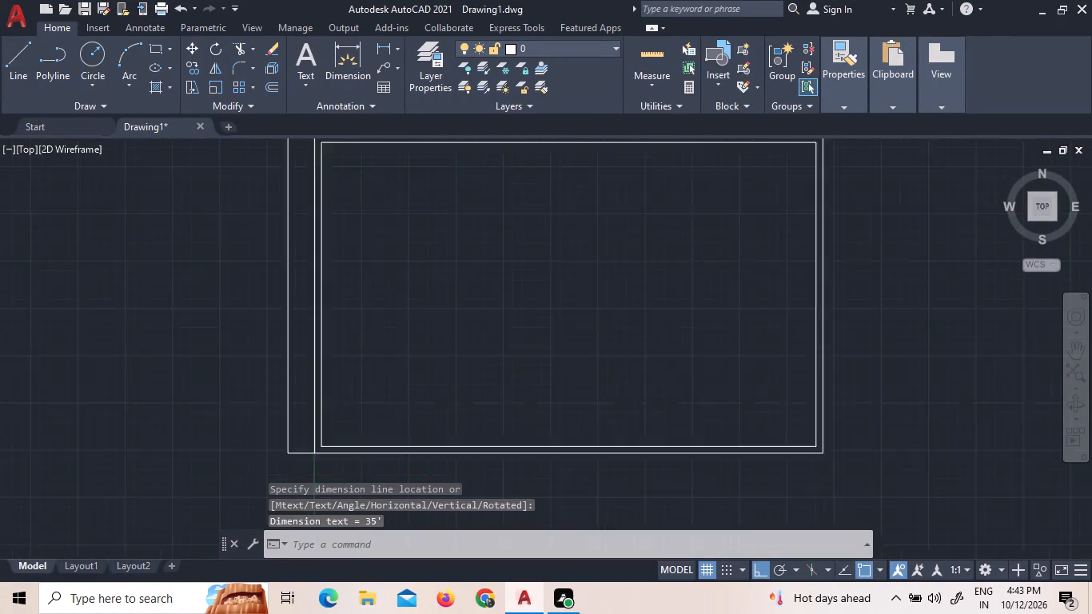
scroll(293, 279, "up", 3)
scroll(290, 280, "down", 7)
scroll(281, 273, "up", 1)
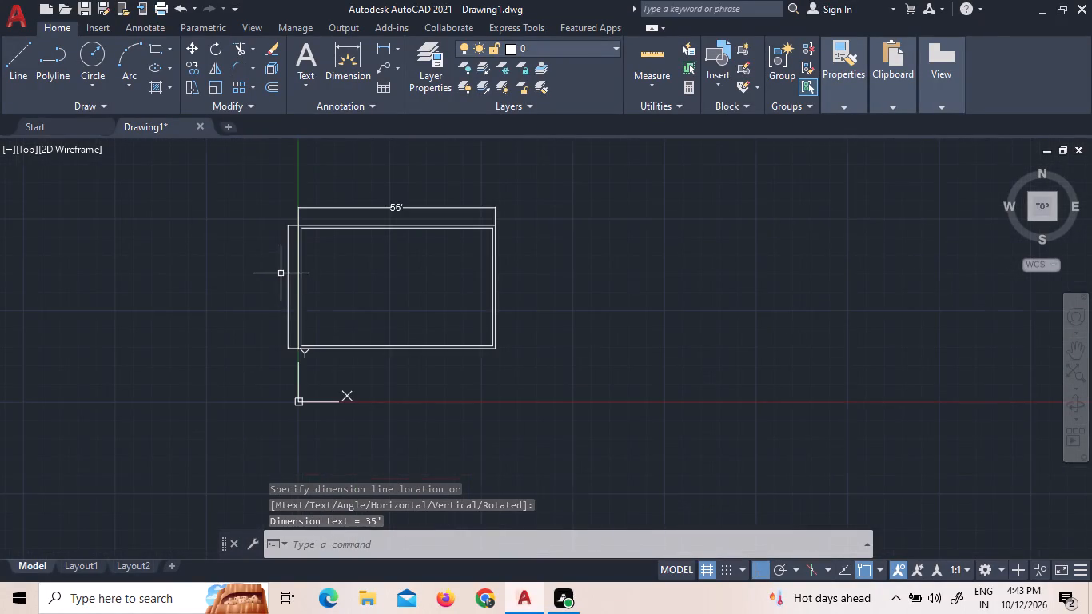
scroll(281, 273, "up", 9)
scroll(310, 299, "down", 3)
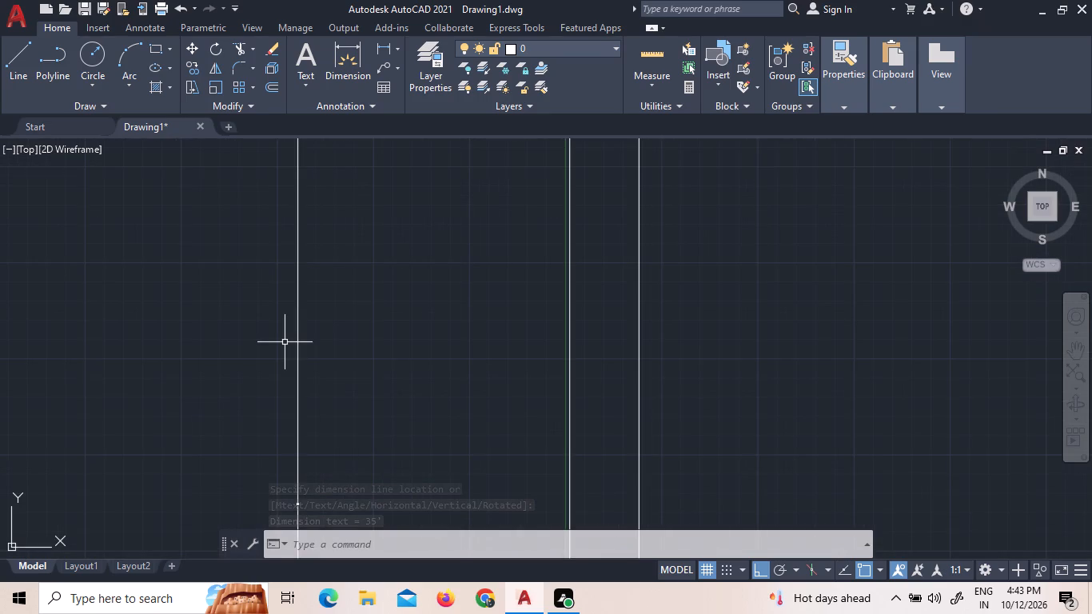
scroll(273, 382, "down", 4)
scroll(299, 476, "up", 3)
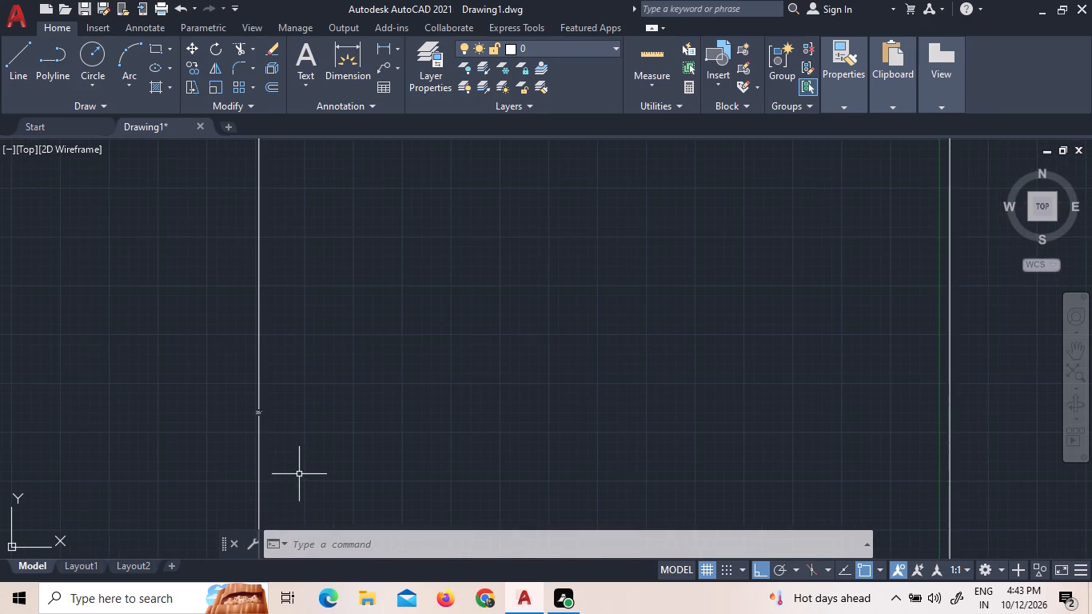
scroll(251, 439, "up", 2)
scroll(303, 361, "up", 3)
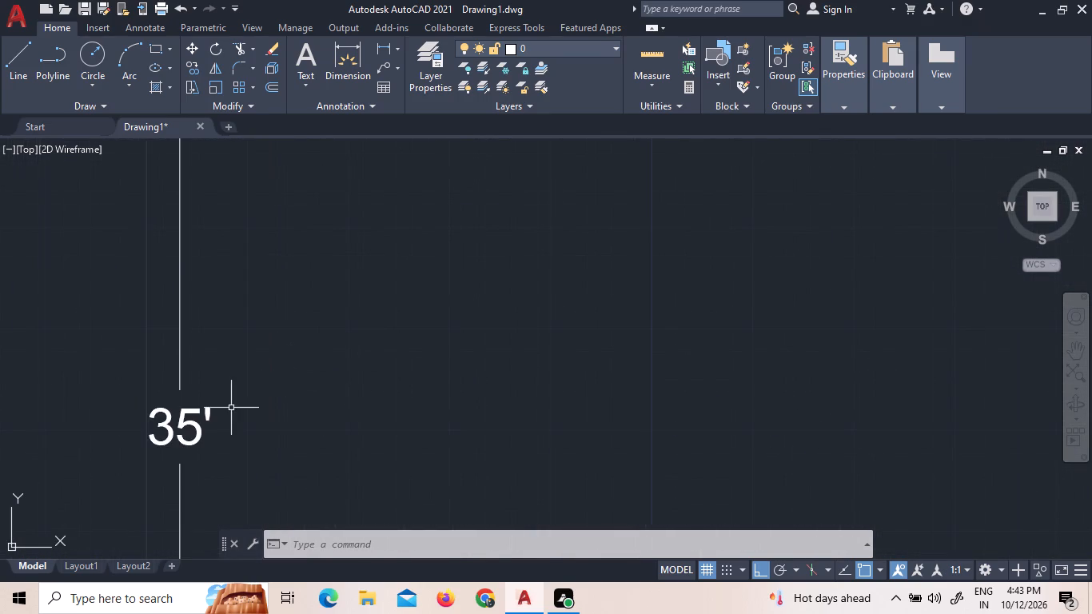
left_click(217, 425)
triple_click(170, 413)
triple_click(169, 412)
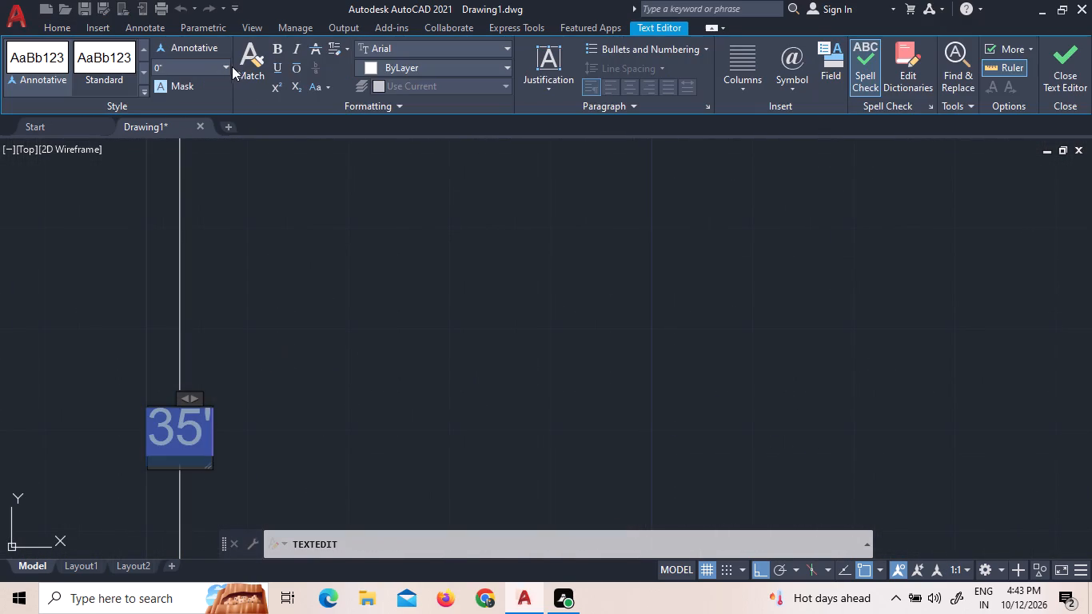
left_click(230, 65)
left_click(199, 90)
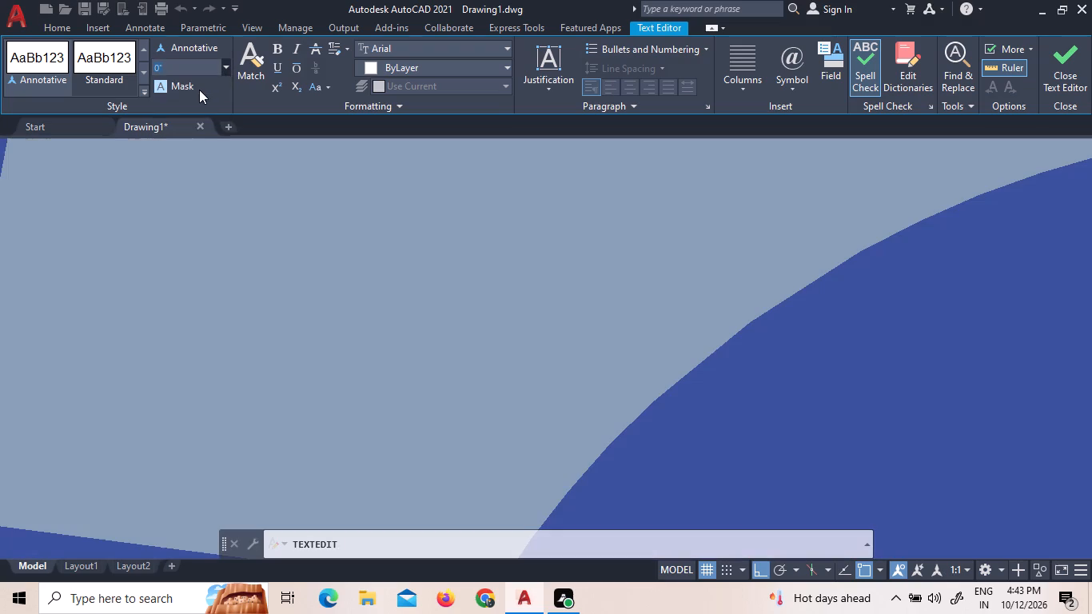
scroll(201, 90, "down", 8)
scroll(356, 336, "down", 12)
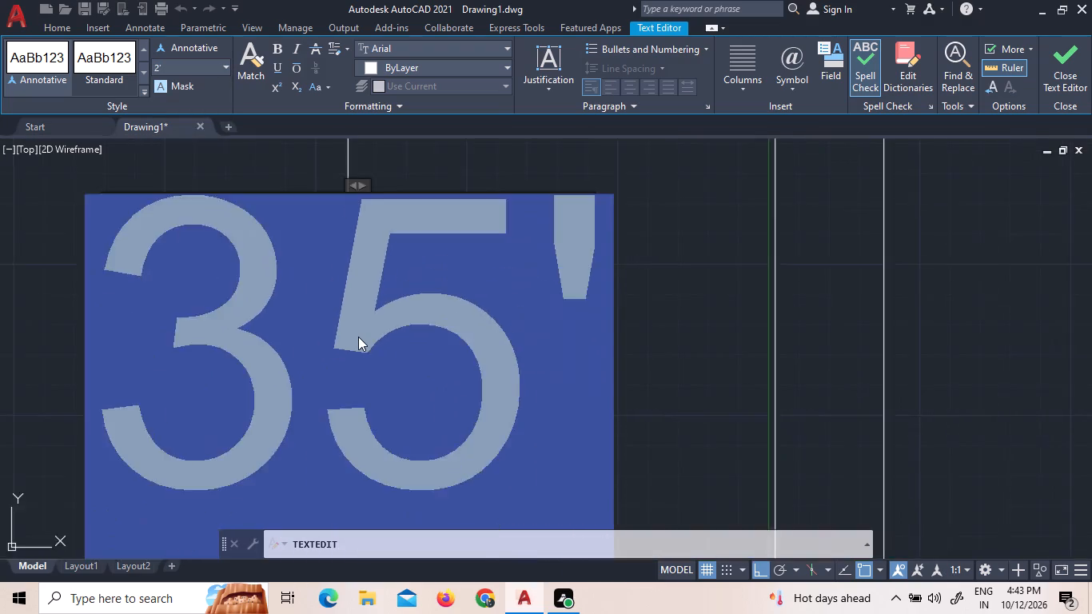
scroll(358, 337, "down", 2)
left_click(419, 227)
scroll(500, 312, "down", 3)
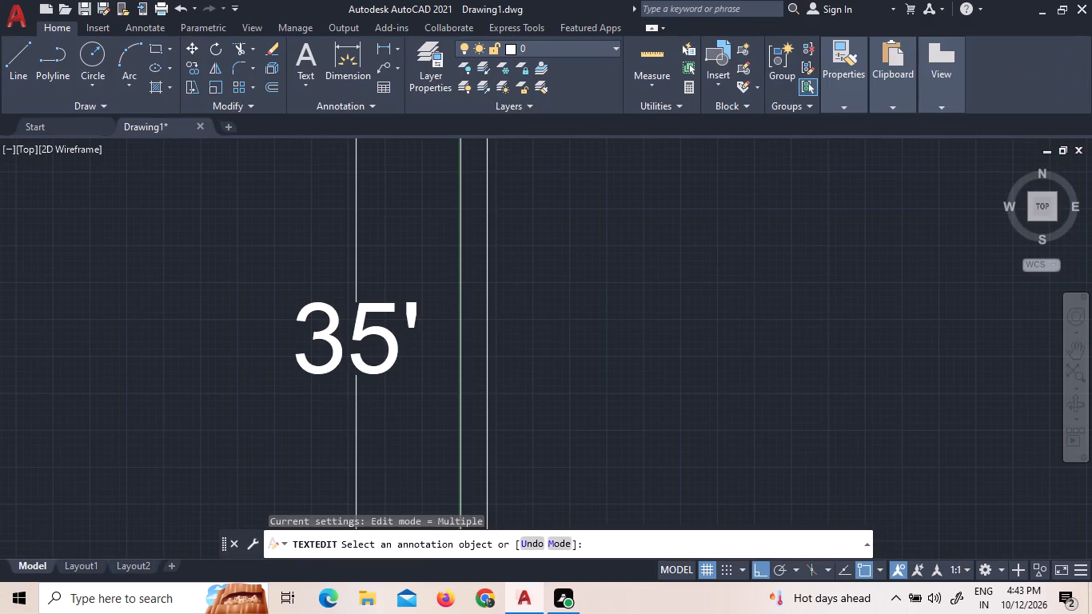
scroll(653, 343, "down", 1)
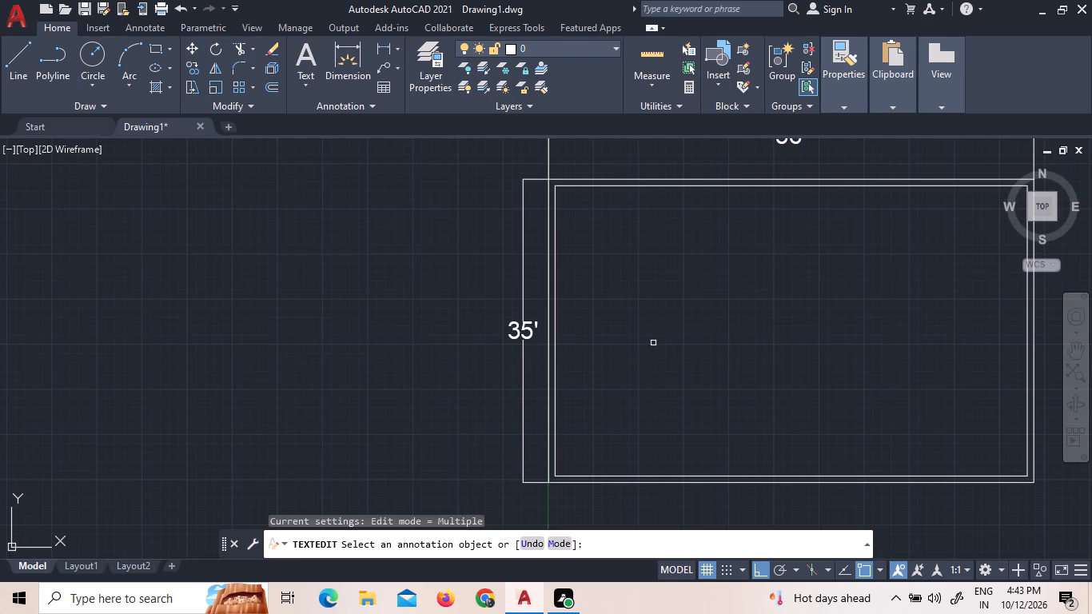
scroll(653, 343, "up", 2)
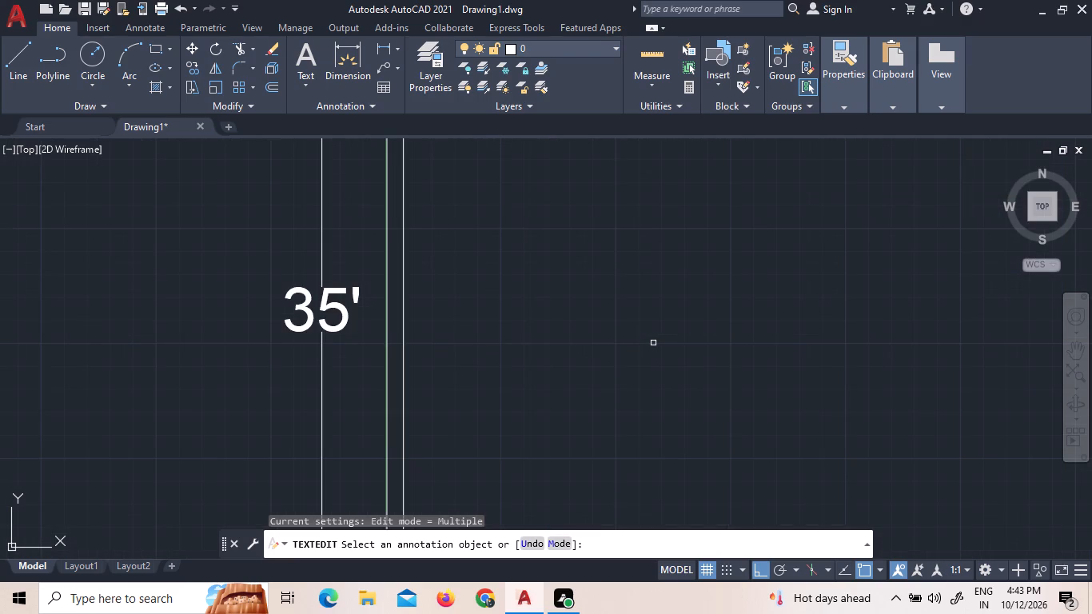
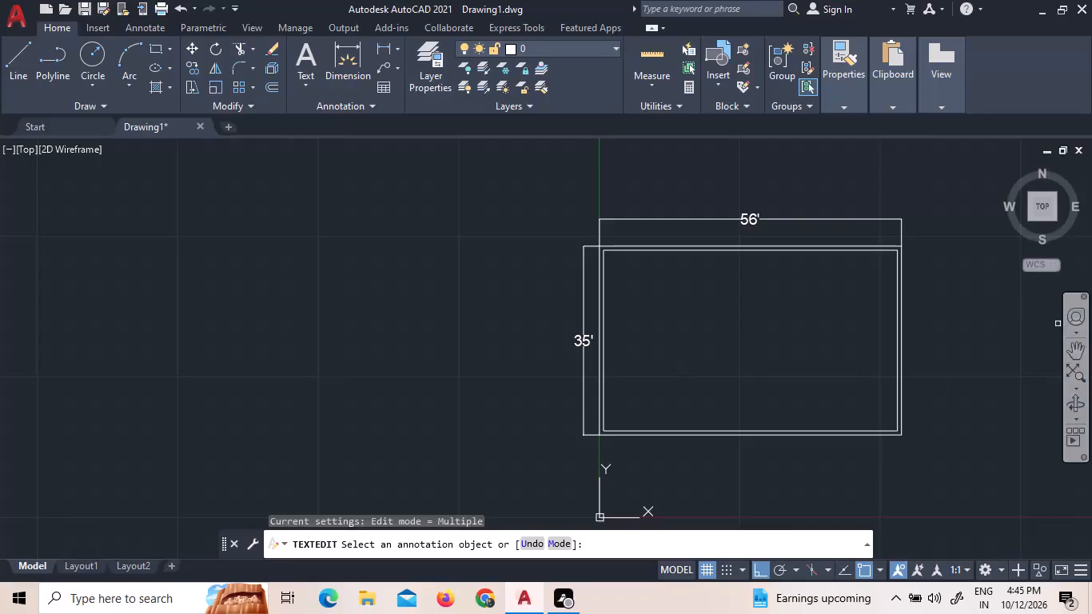
Finish text editing and offset the left wall's inner line 24' into the plan as the first partition line.
scroll(976, 311, "up", 2)
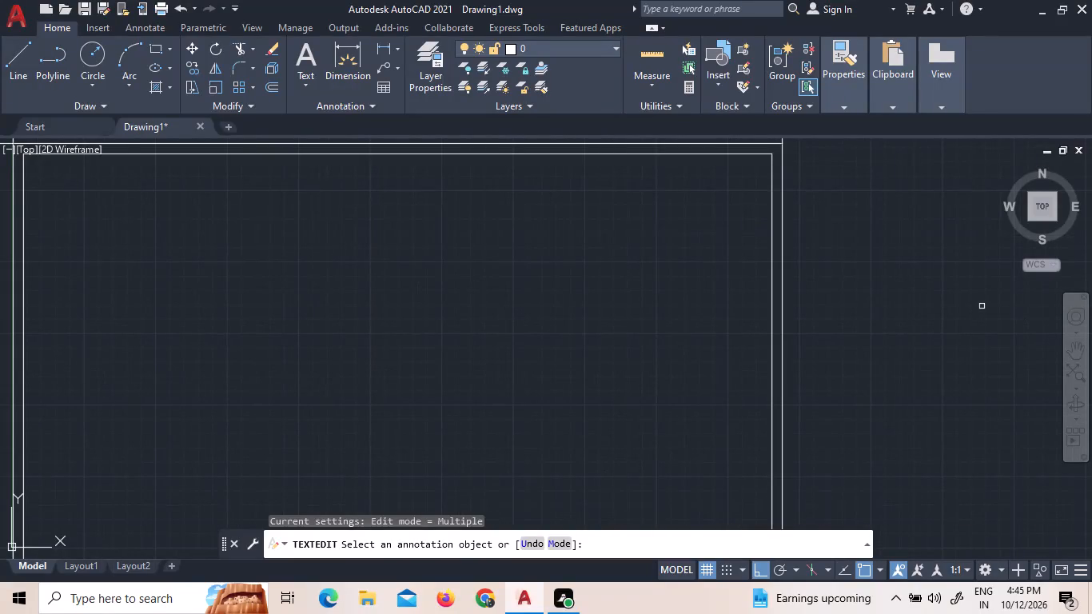
scroll(867, 301, "down", 2)
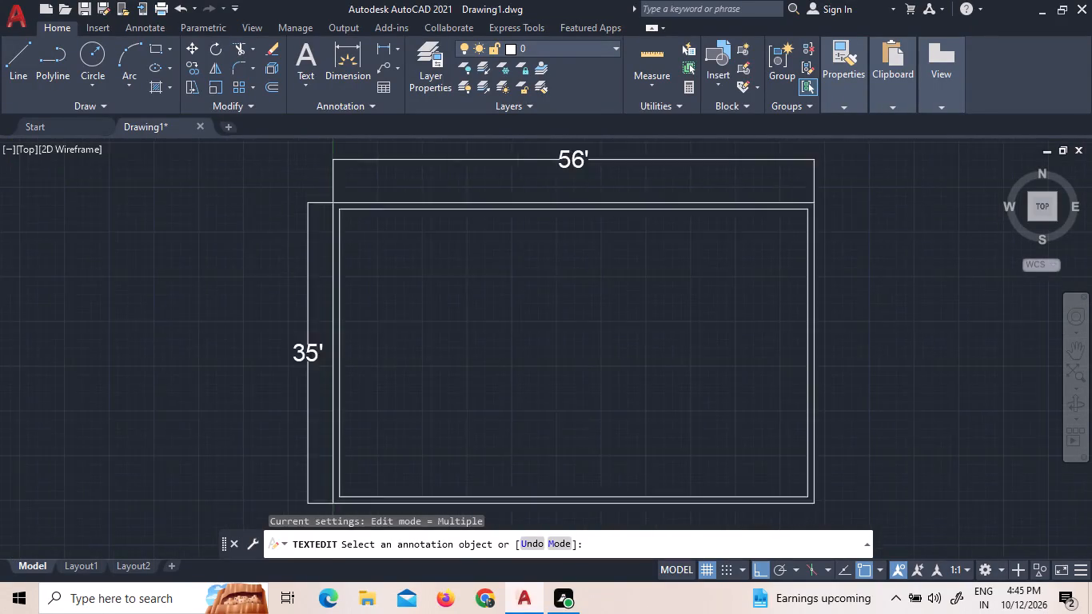
scroll(805, 293, "up", 1)
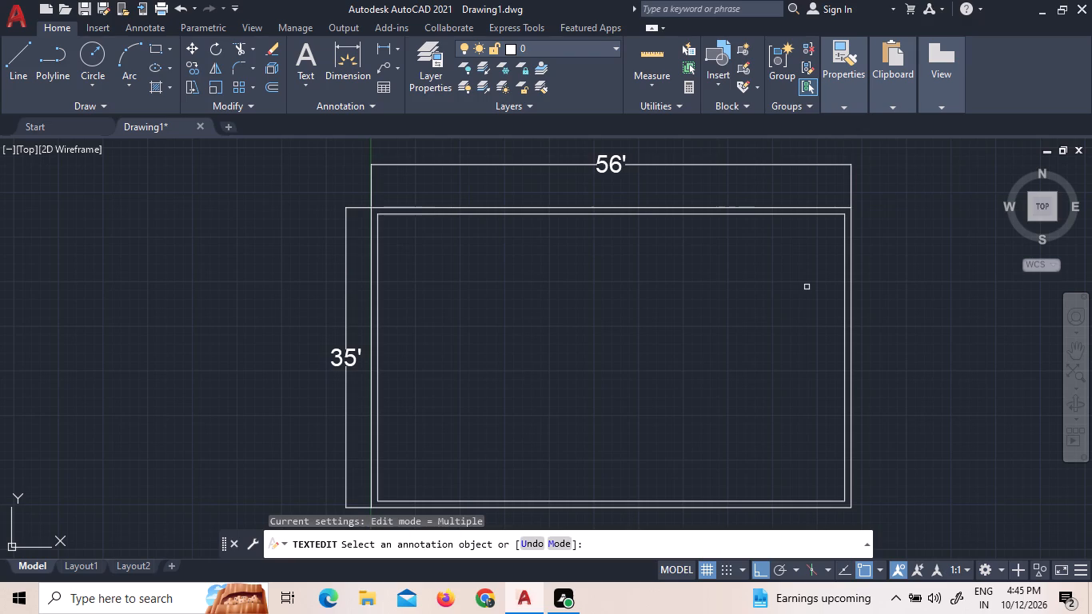
key("o")
key("Return")
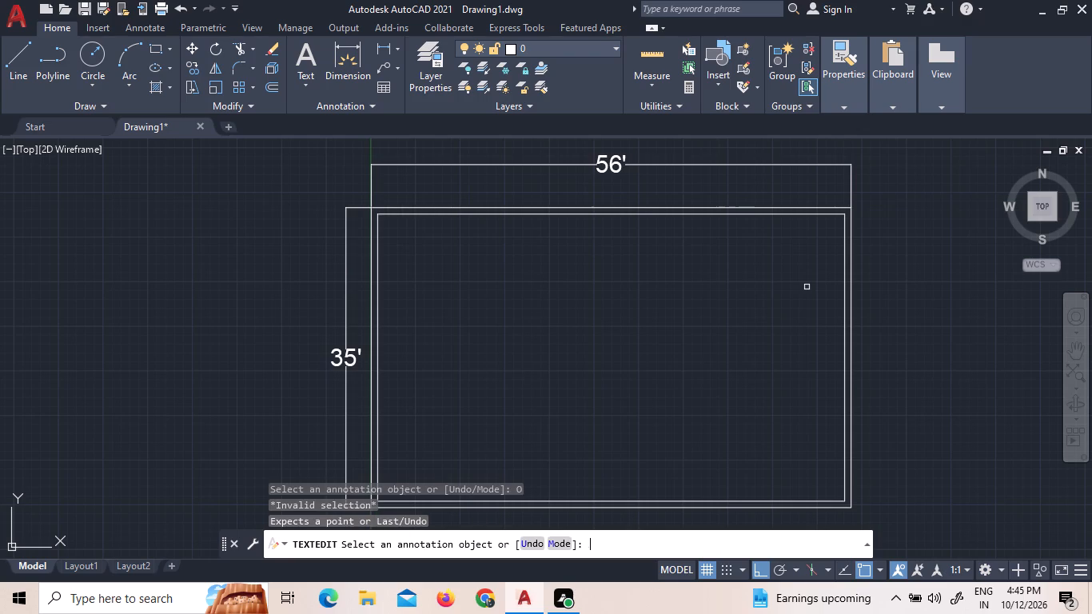
key("Escape")
key("Escape")
key("o")
key("Return")
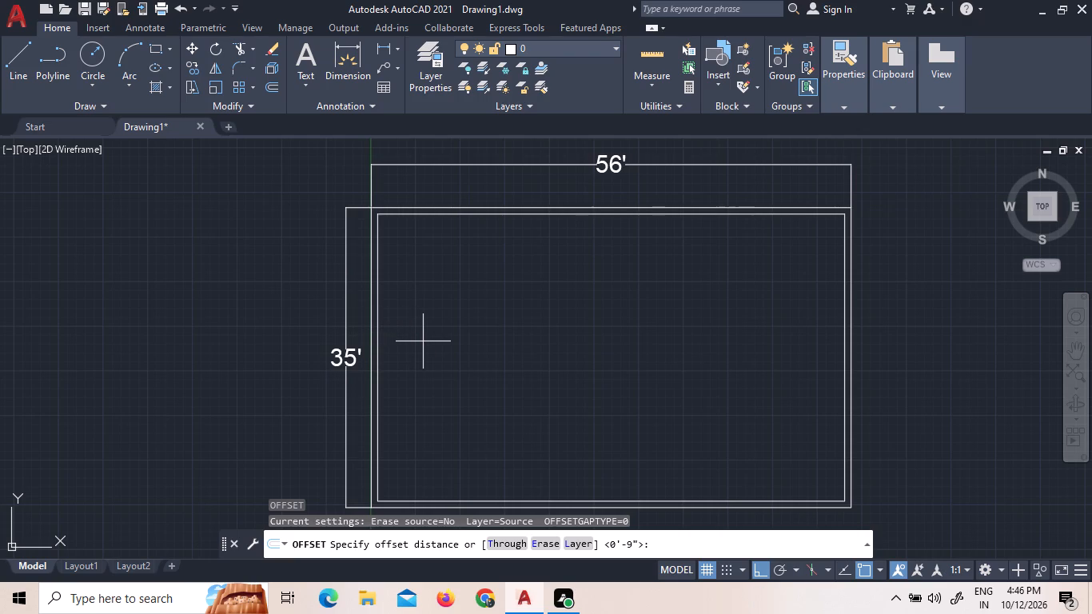
type("18")
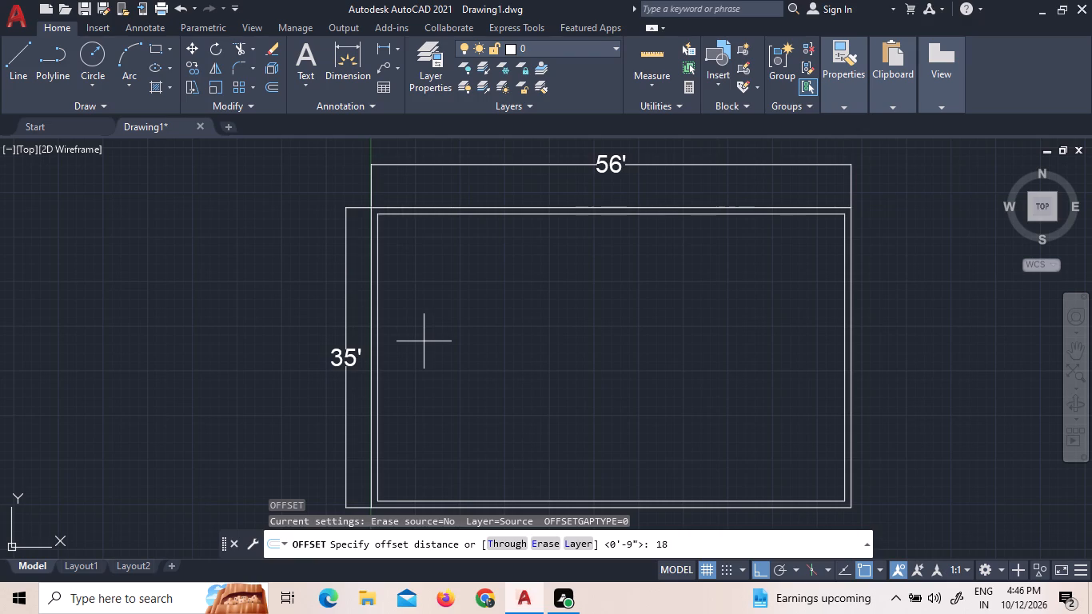
key("BackSpace")
key("BackSpace")
type("24'")
key("Return")
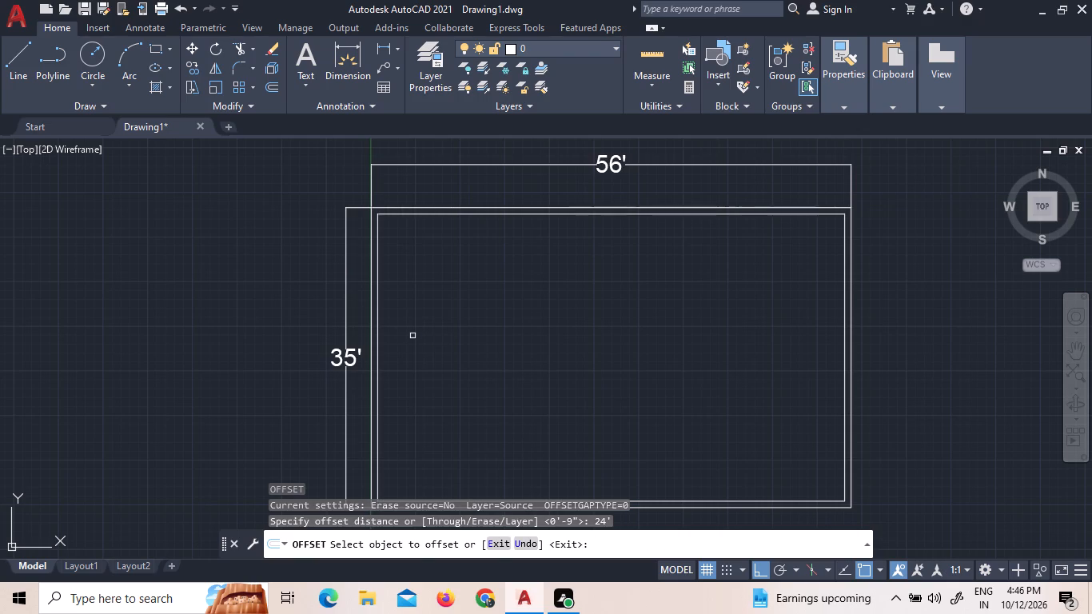
left_click(377, 333)
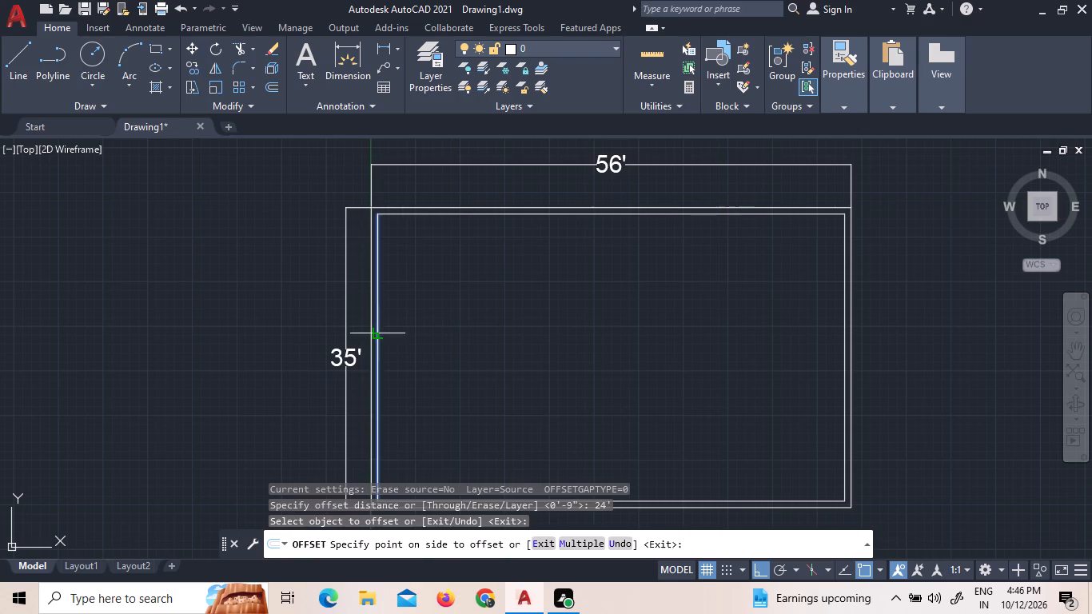
left_click(428, 335)
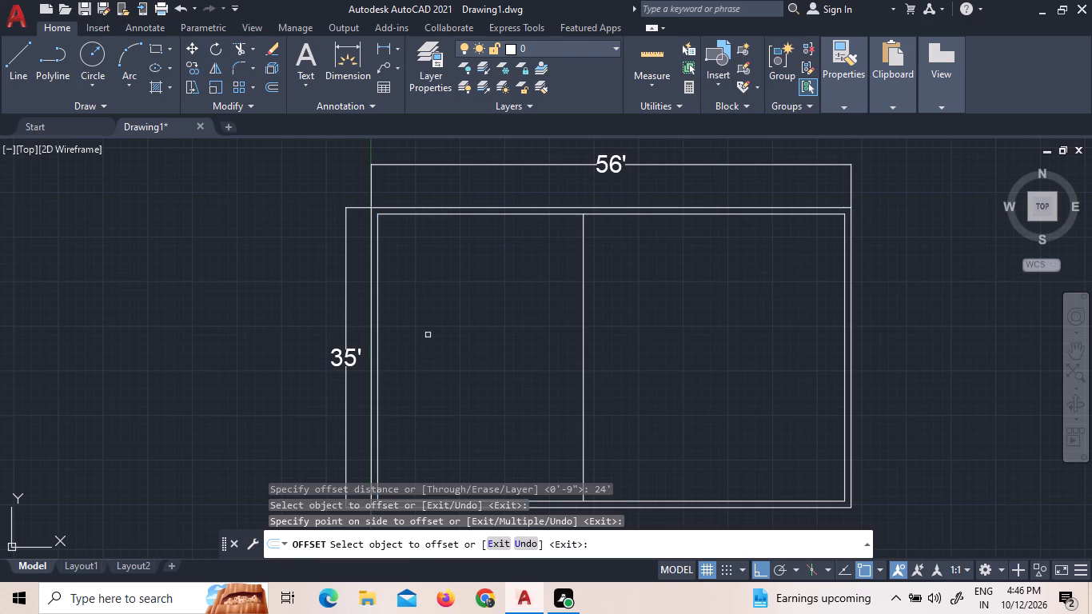
key("Escape")
Offset the new partition line 5" toward the right wall to give the partition its thickness.
key("o")
key("Return")
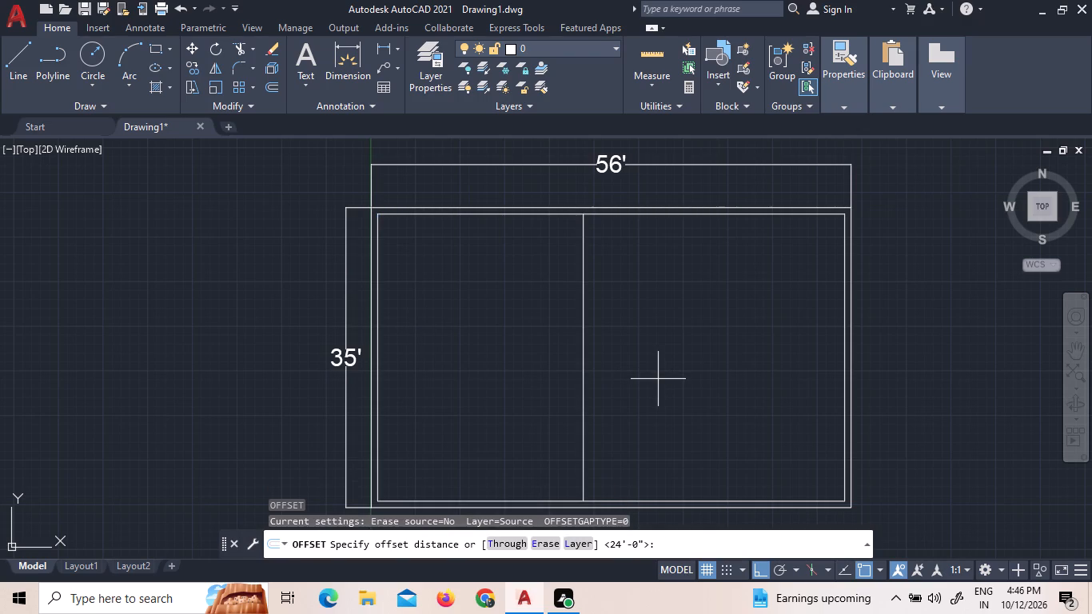
key("9")
key("BackSpace")
type("5\"")
key("Return")
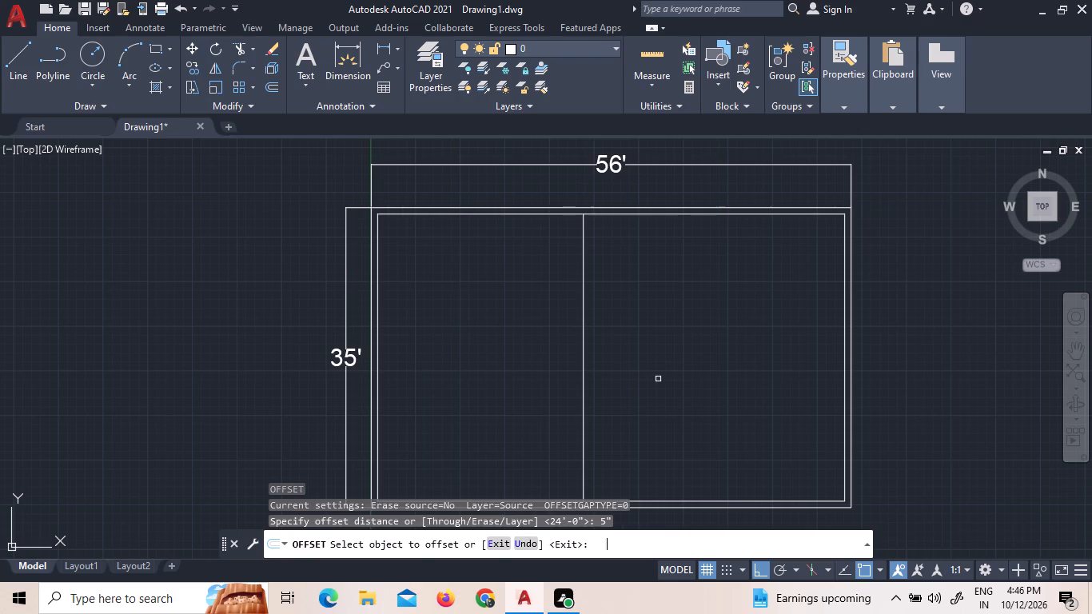
left_click(584, 311)
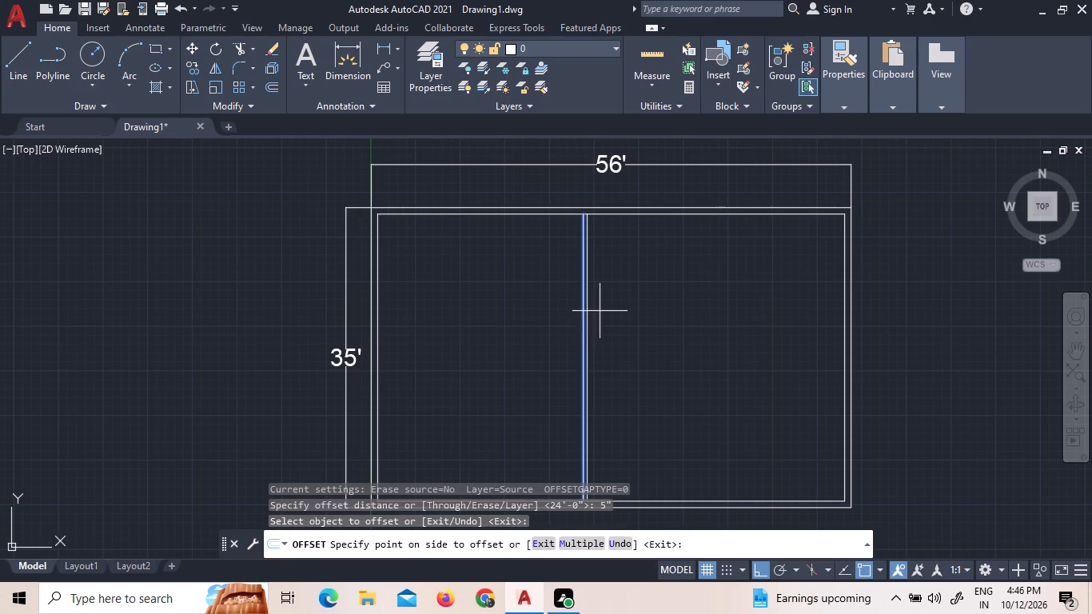
left_click(600, 311)
key("Escape")
Offset the partition's right-hand line 18' toward the plan's right wall.
key("o")
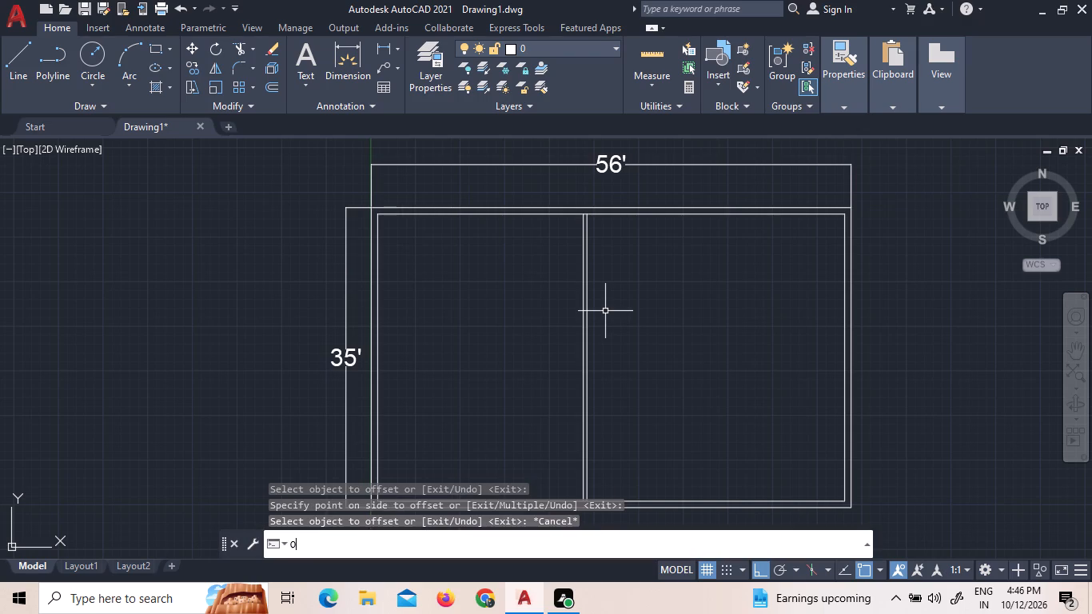
key("Return")
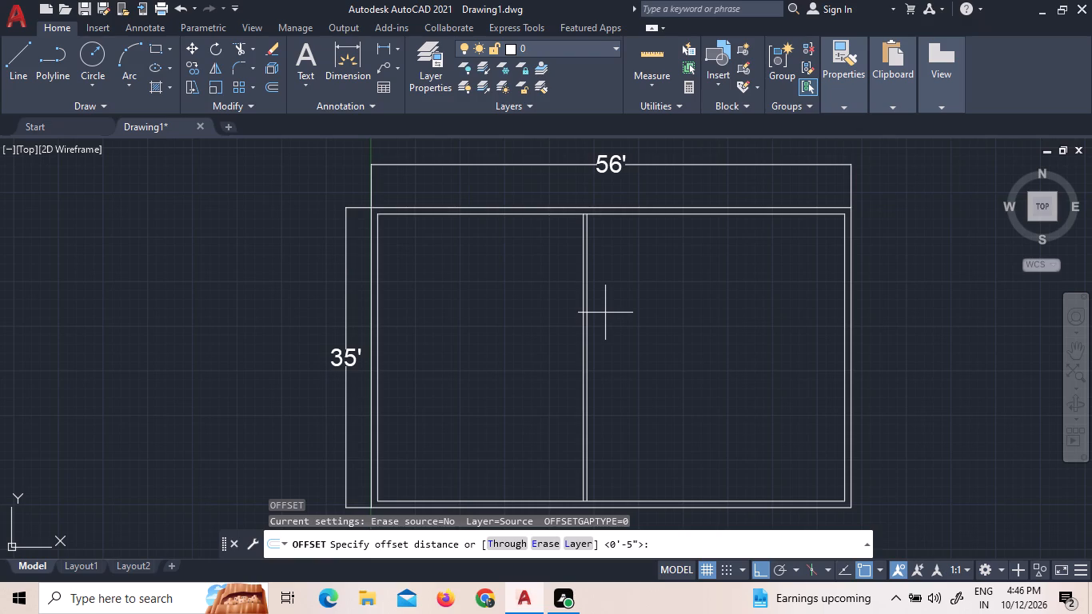
type("18")
key("apostrophe")
key("Return")
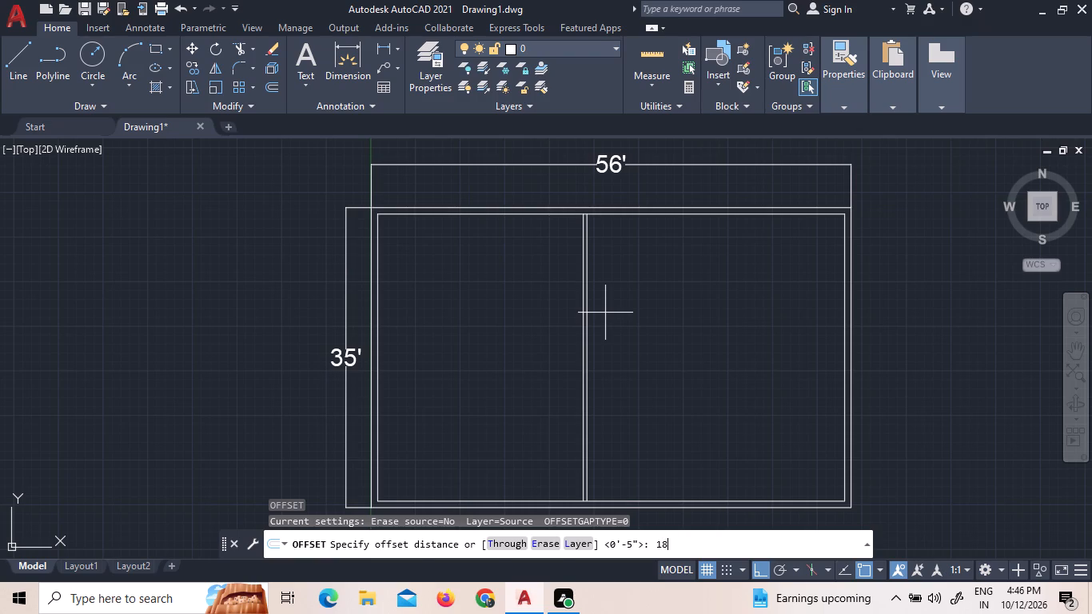
left_click(588, 321)
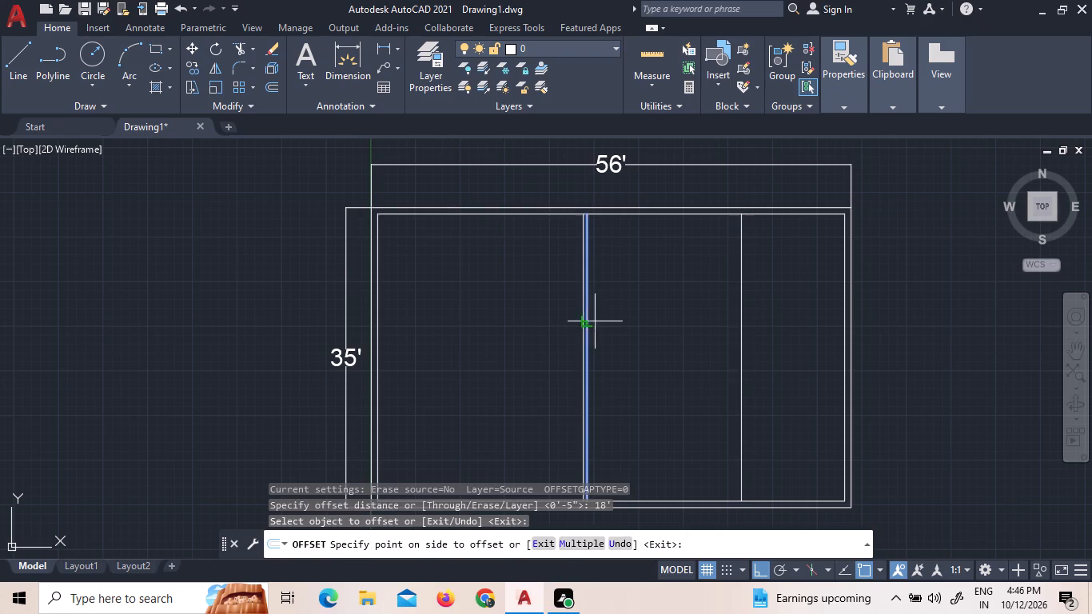
left_click(604, 321)
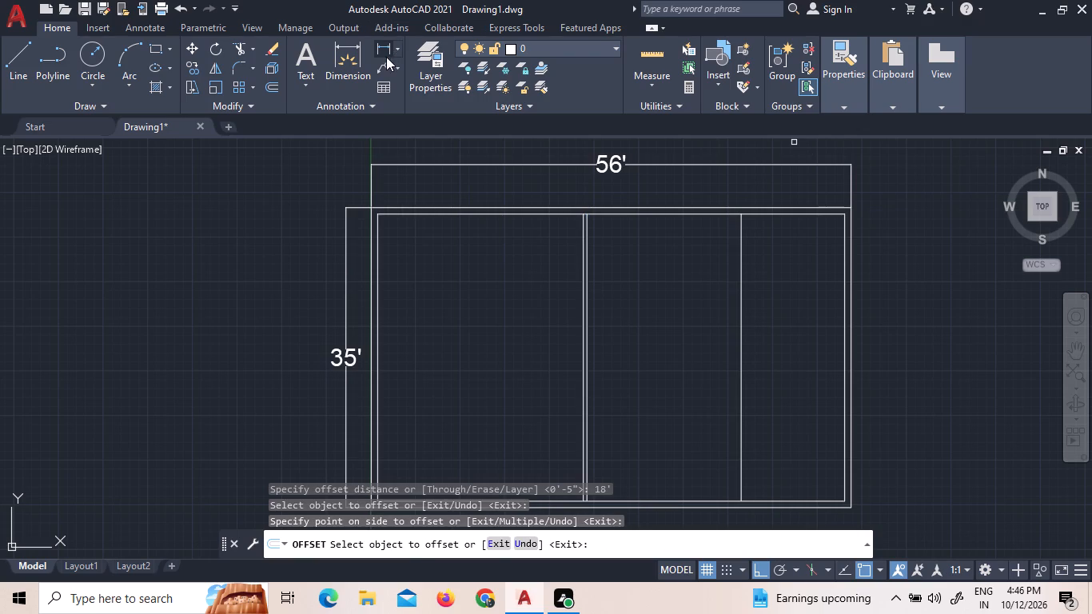
Add a horizontal linear dimension from the left wall's inner top corner to the partition's right-hand line, placed inside the left room.
left_click(389, 50)
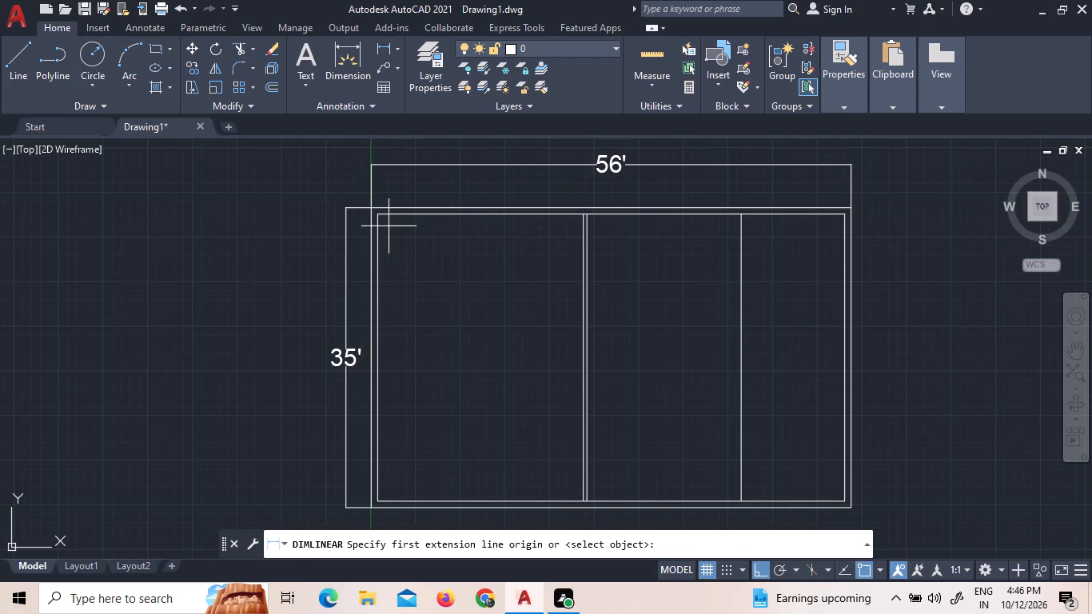
left_click(377, 217)
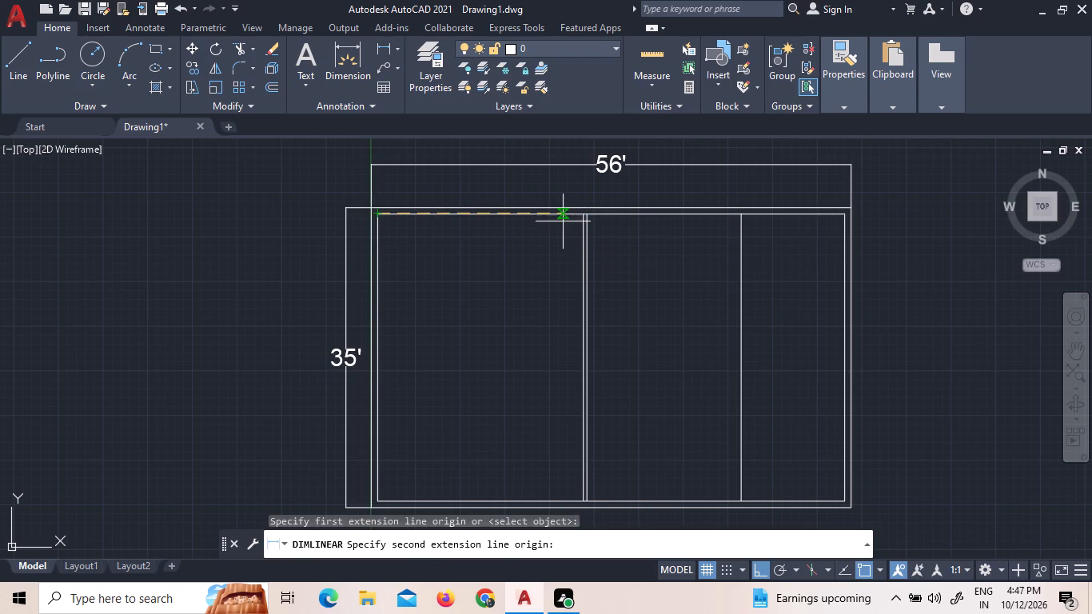
left_click(590, 215)
left_click(556, 274)
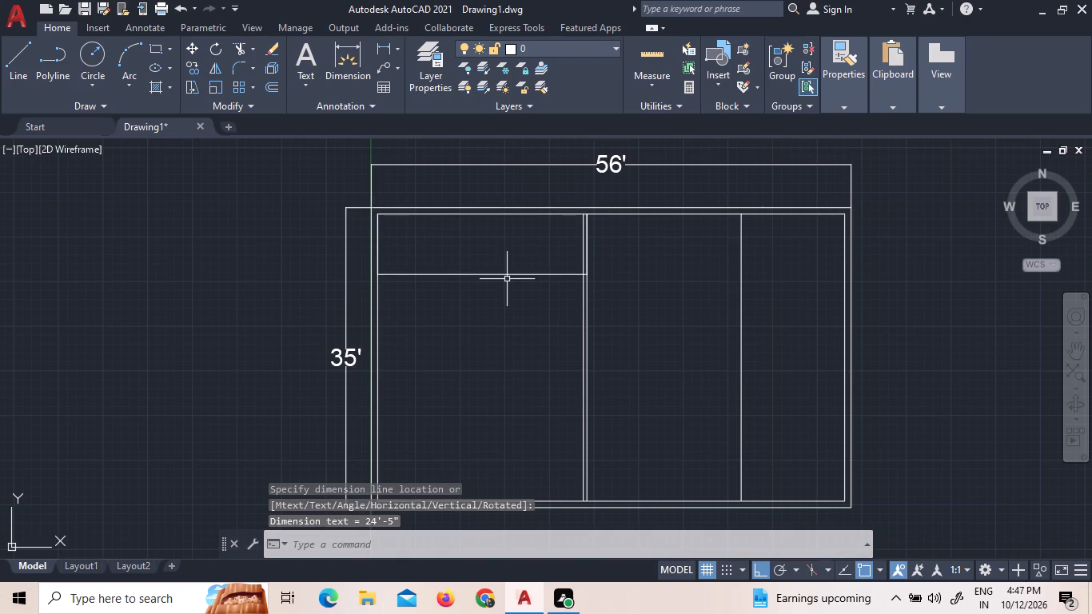
Set the text height of the left room's horizontal dimension to 2' and finish text editing.
scroll(476, 279, "up", 1)
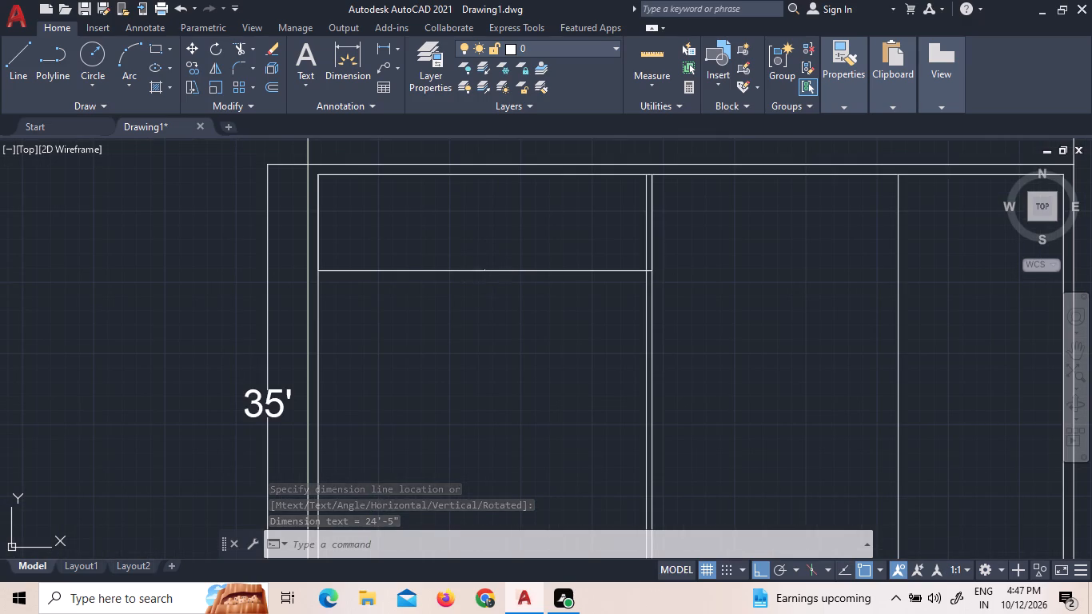
triple_click(484, 273)
triple_click(484, 273)
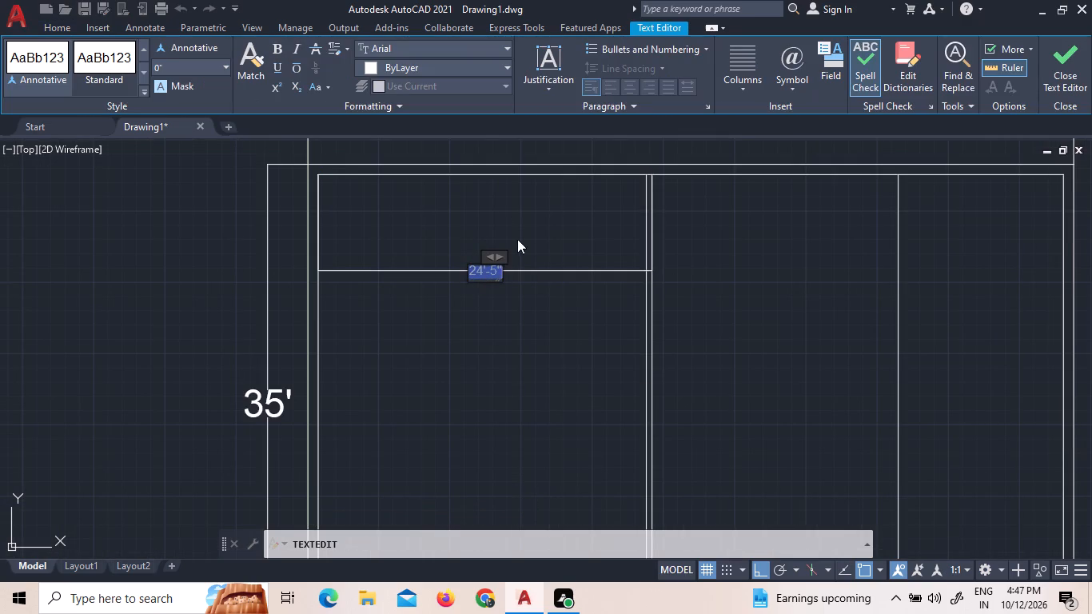
left_click(221, 72)
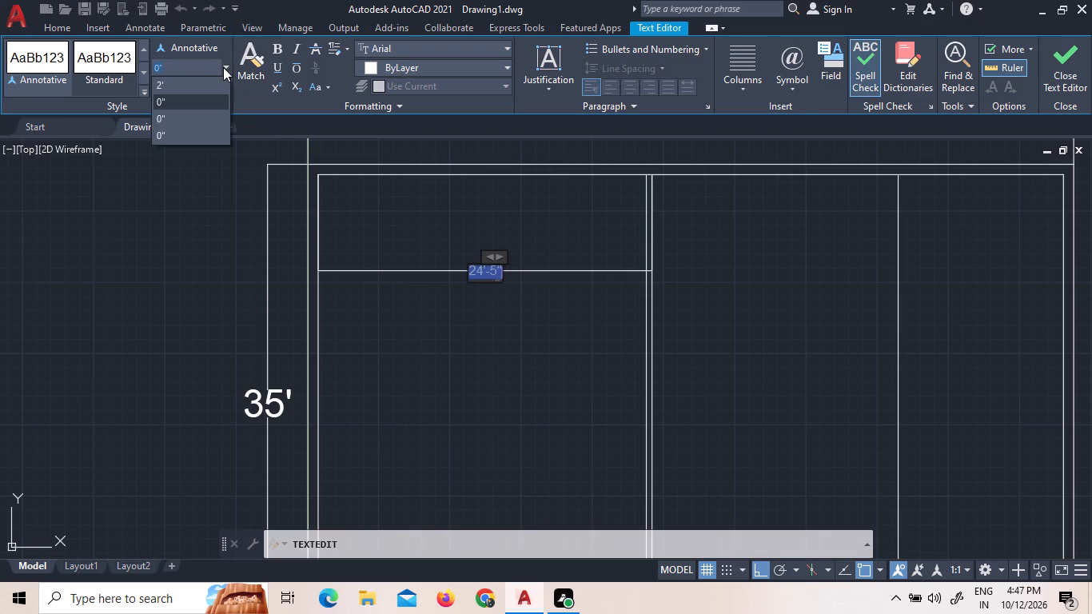
left_click(207, 86)
scroll(569, 349, "down", 3)
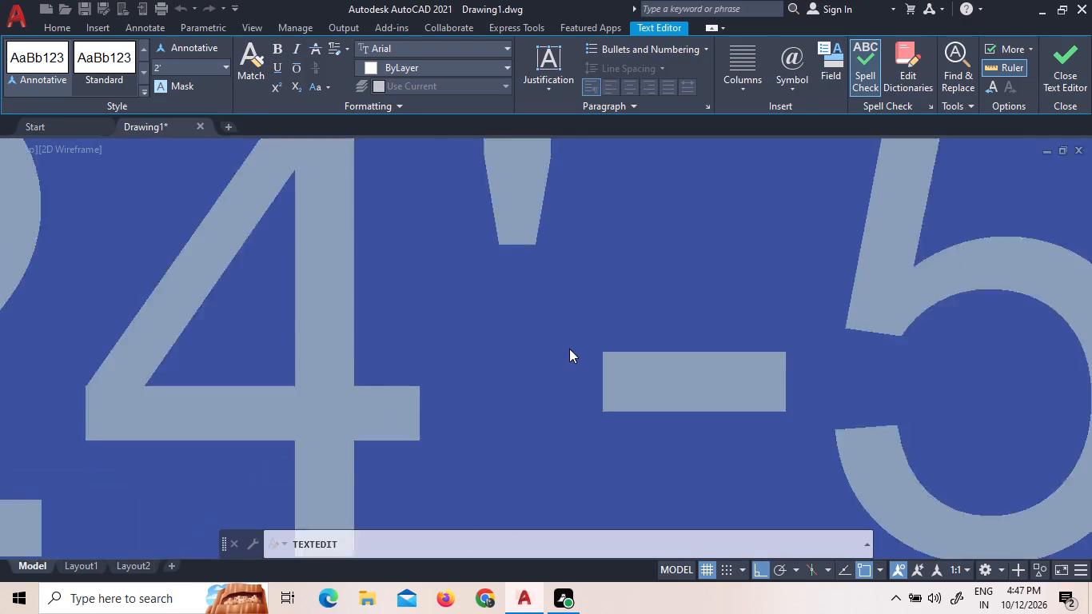
scroll(569, 349, "down", 2)
left_click(571, 245)
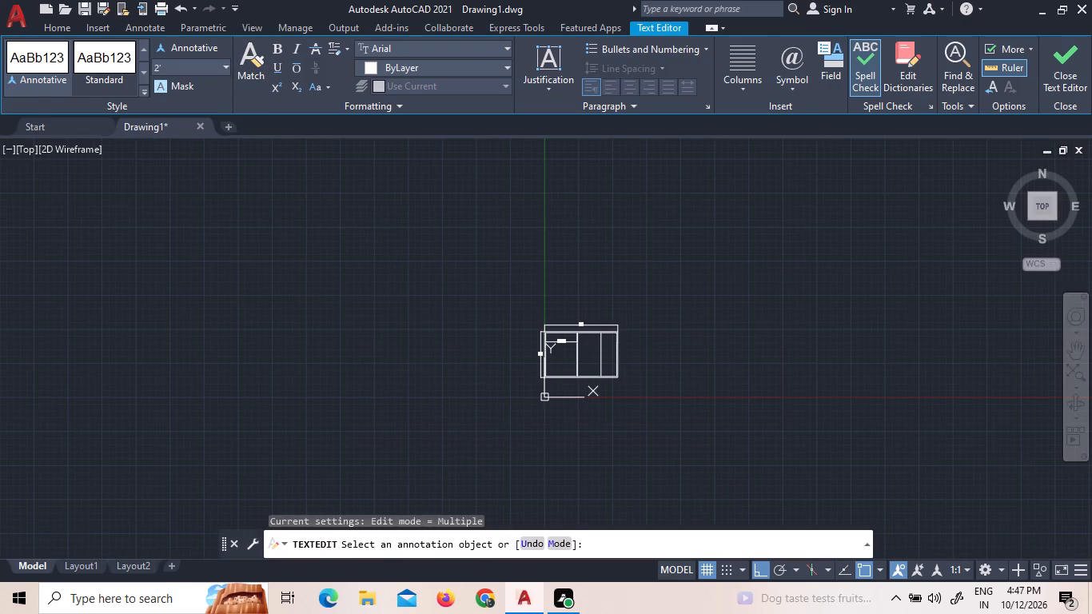
scroll(578, 332, "up", 4)
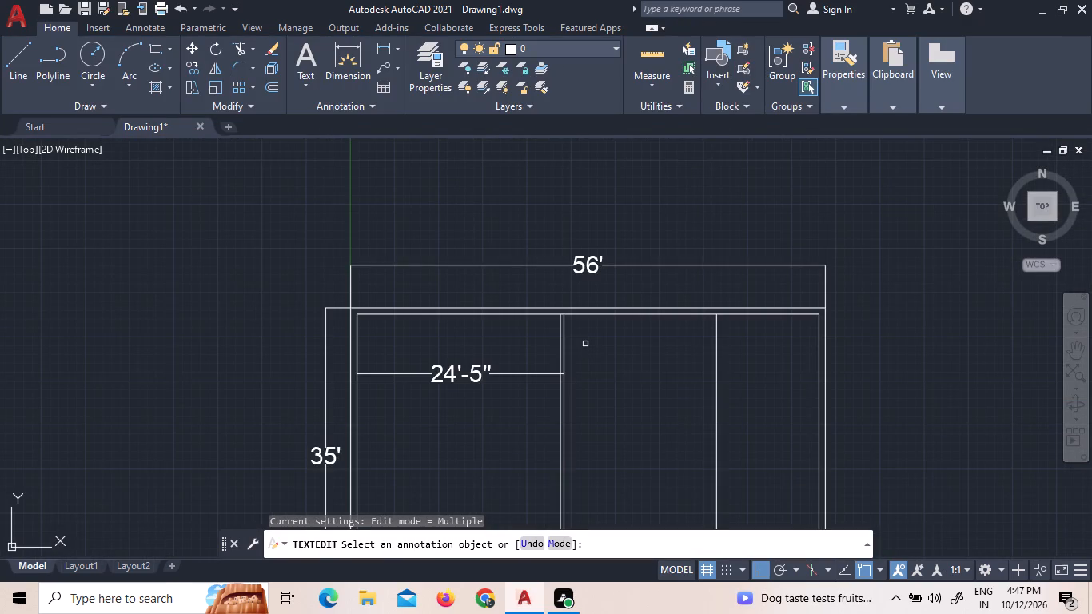
scroll(596, 352, "down", 2)
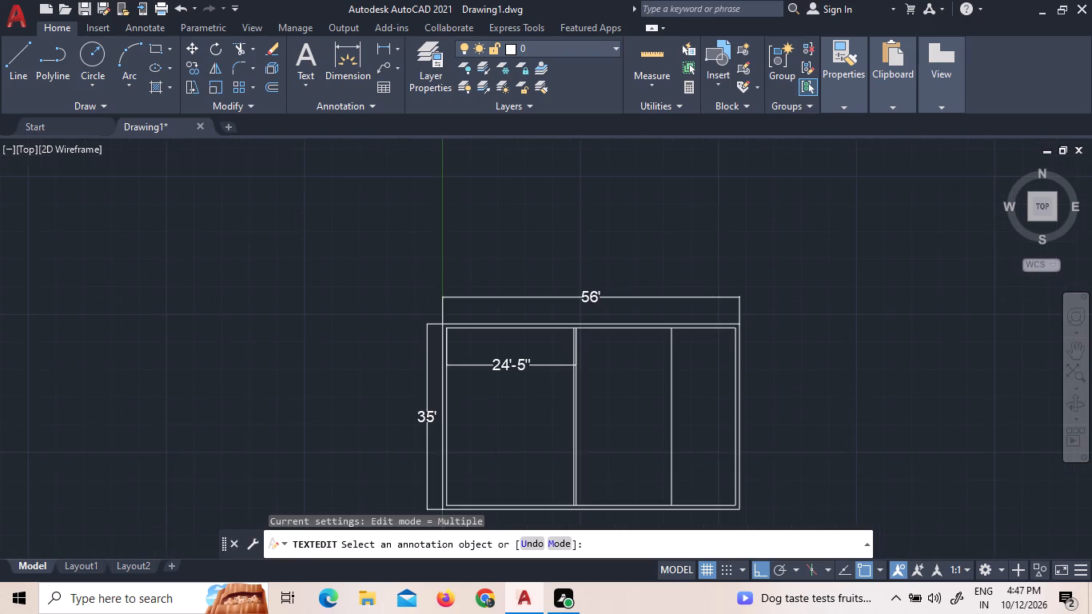
scroll(599, 377, "up", 1)
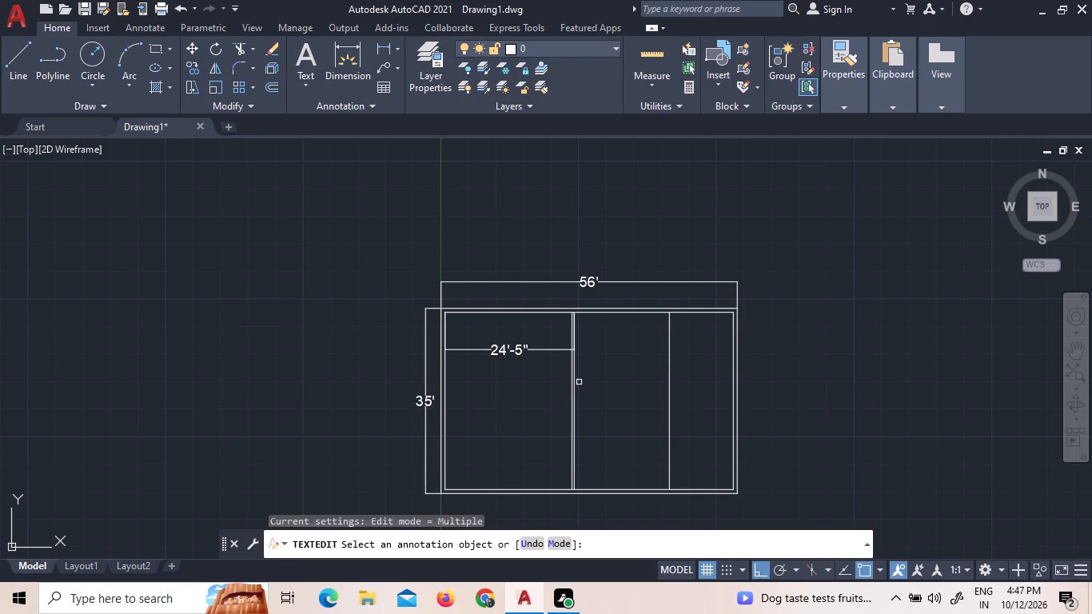
scroll(579, 382, "up", 1)
key("Escape")
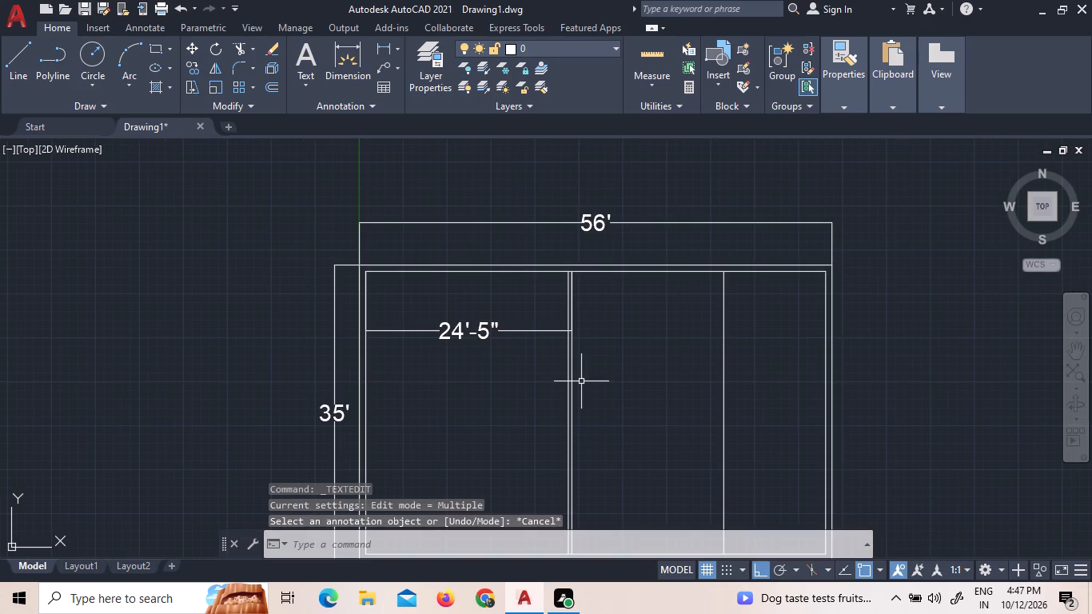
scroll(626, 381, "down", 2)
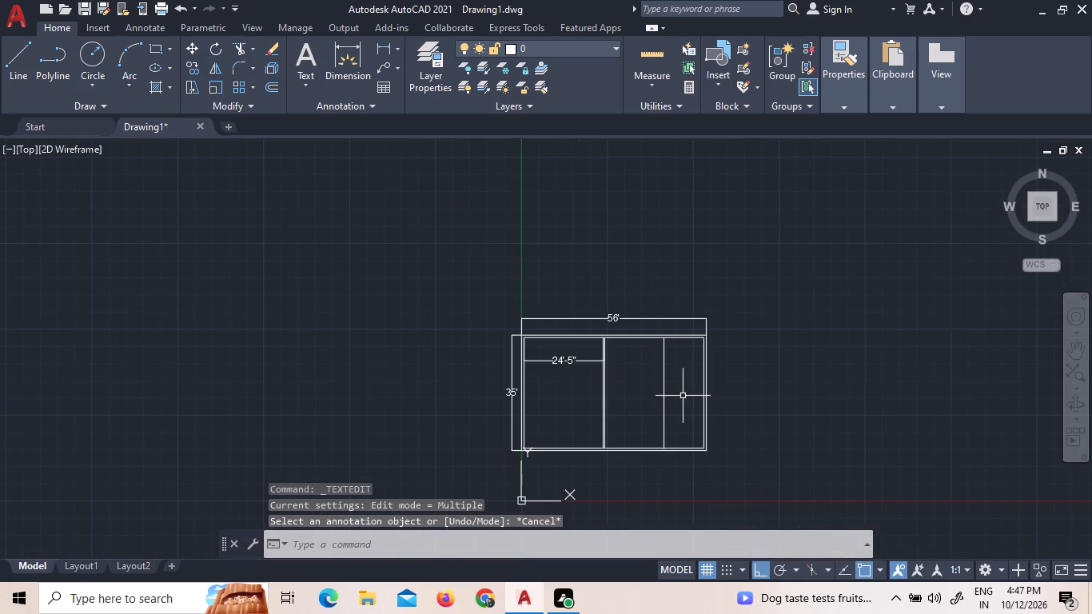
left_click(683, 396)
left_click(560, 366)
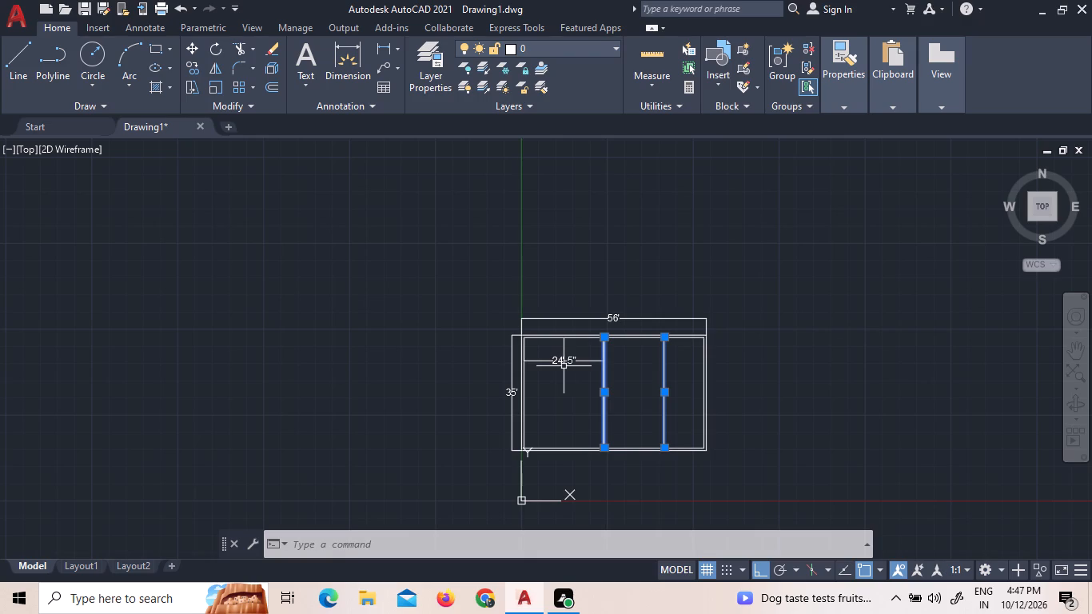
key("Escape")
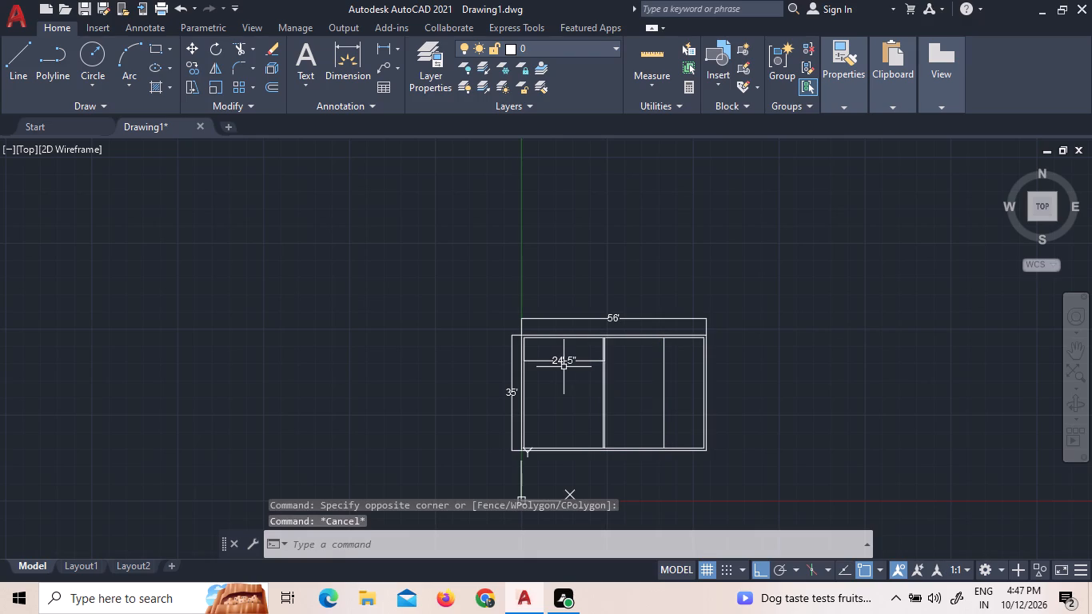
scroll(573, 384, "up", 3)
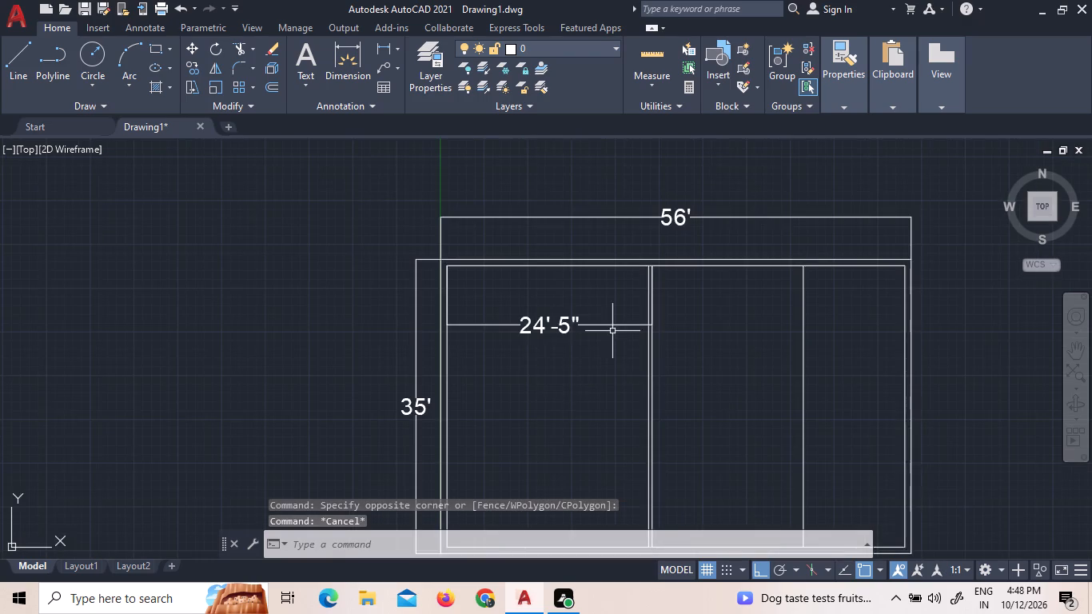
Erase both lines of the first partition, the left room's horizontal dimension and the single line offset 18' from the partition.
scroll(612, 331, "up", 1)
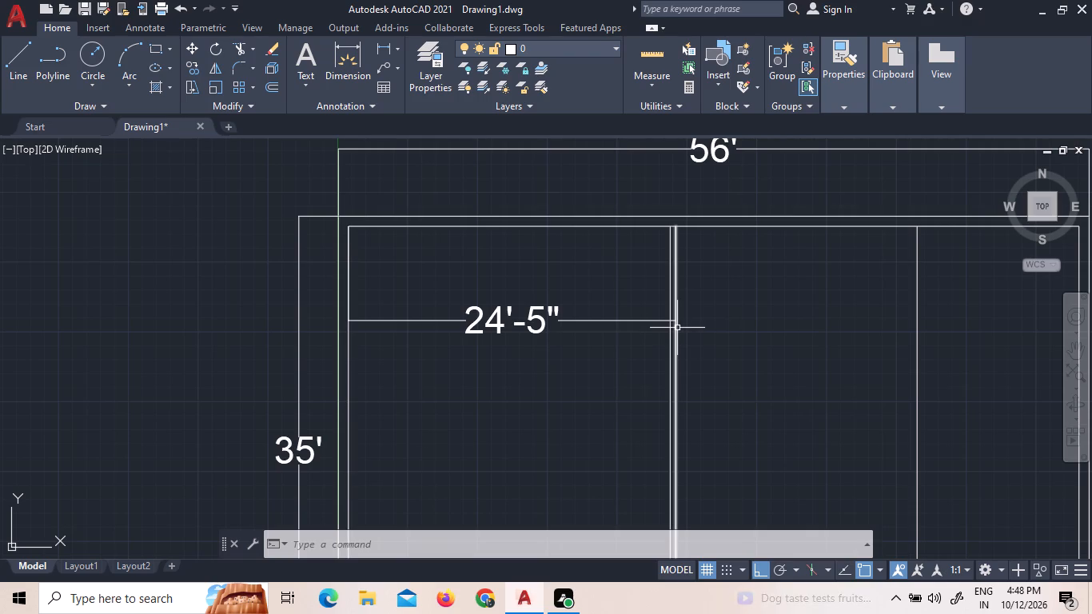
left_click(693, 330)
left_click(664, 349)
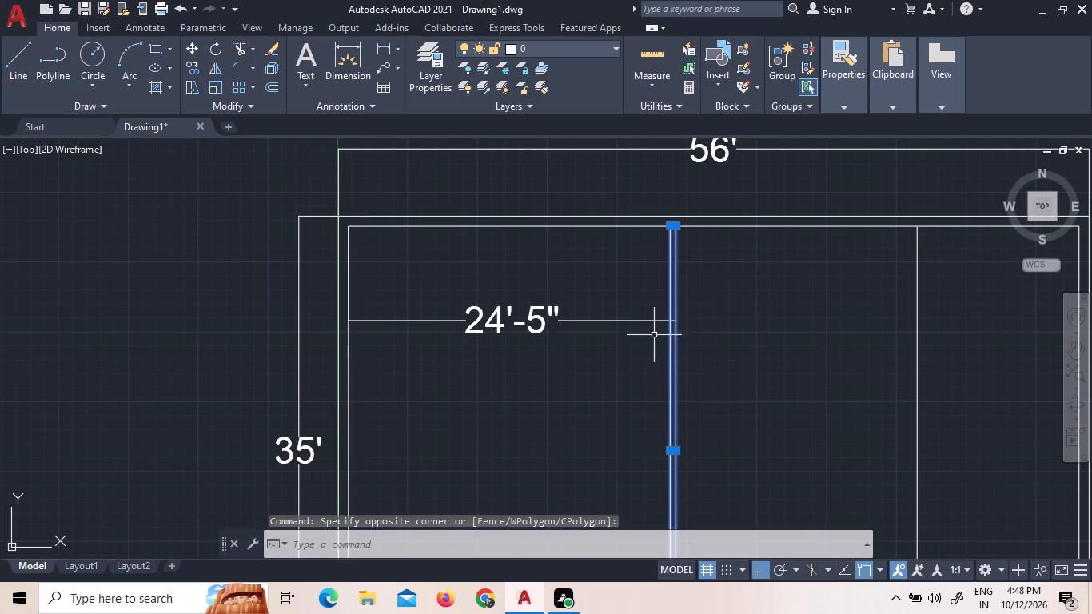
left_click(662, 335)
left_click(621, 301)
left_click(947, 359)
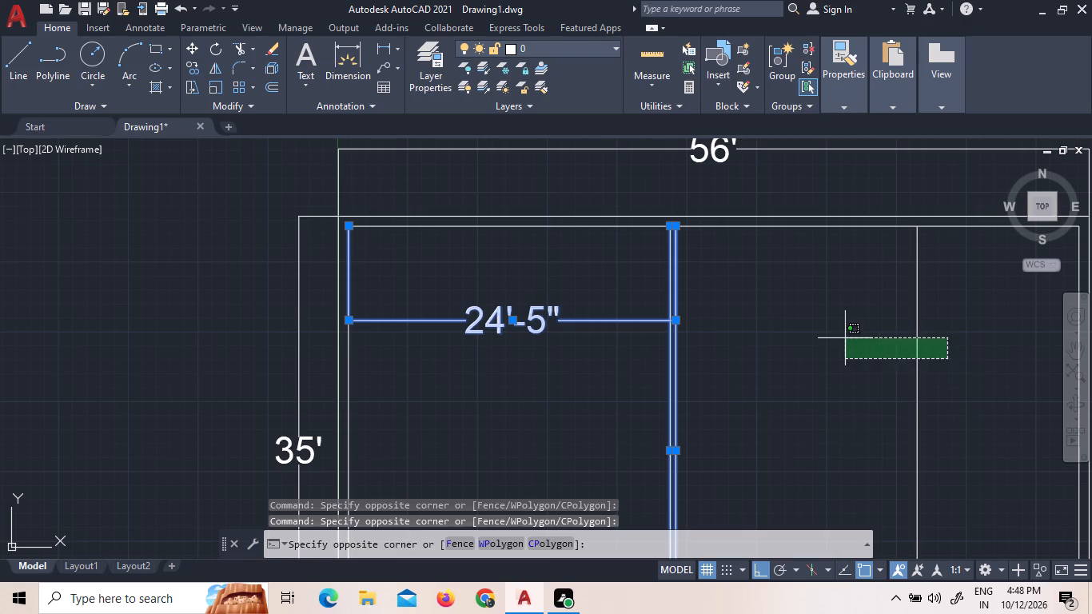
left_click(838, 335)
scroll(819, 355, "down", 3)
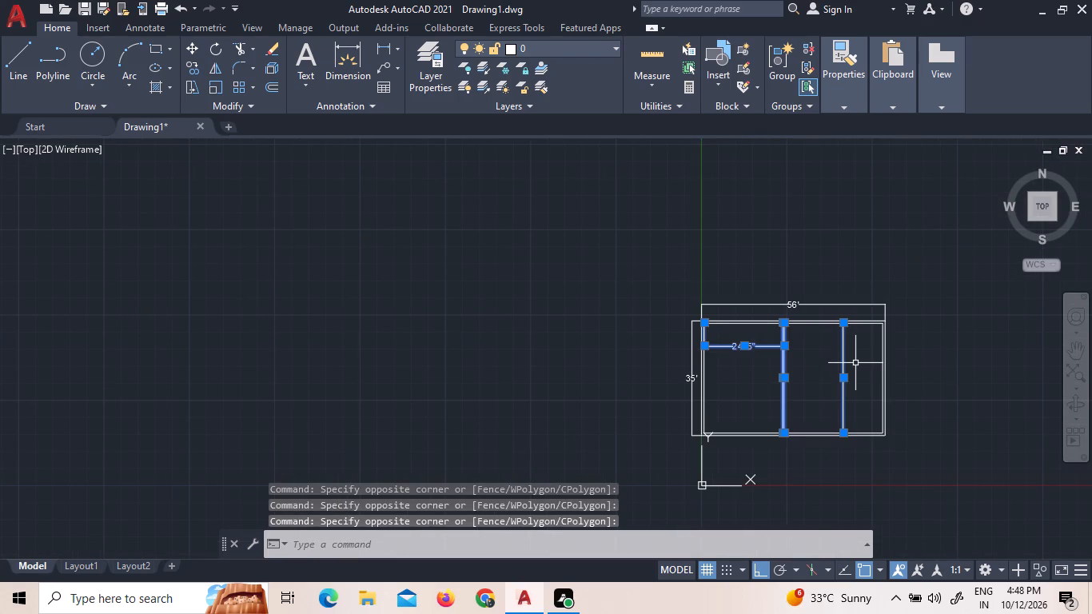
key("Delete")
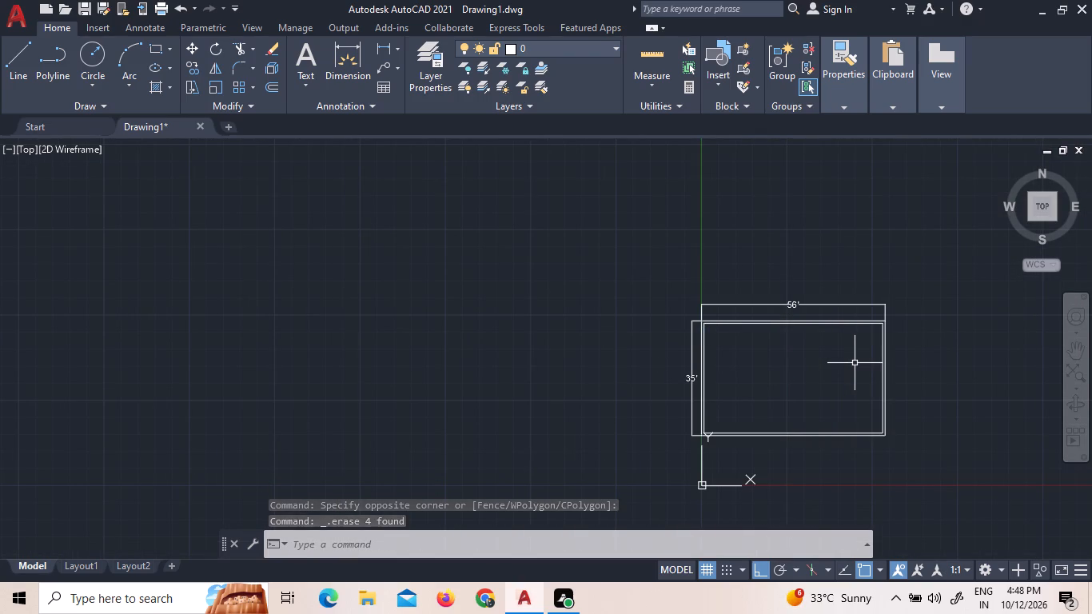
Offset the left wall's inner line 24' into the plan to start a new first partition.
scroll(855, 361, "up", 1)
scroll(917, 308, "up", 2)
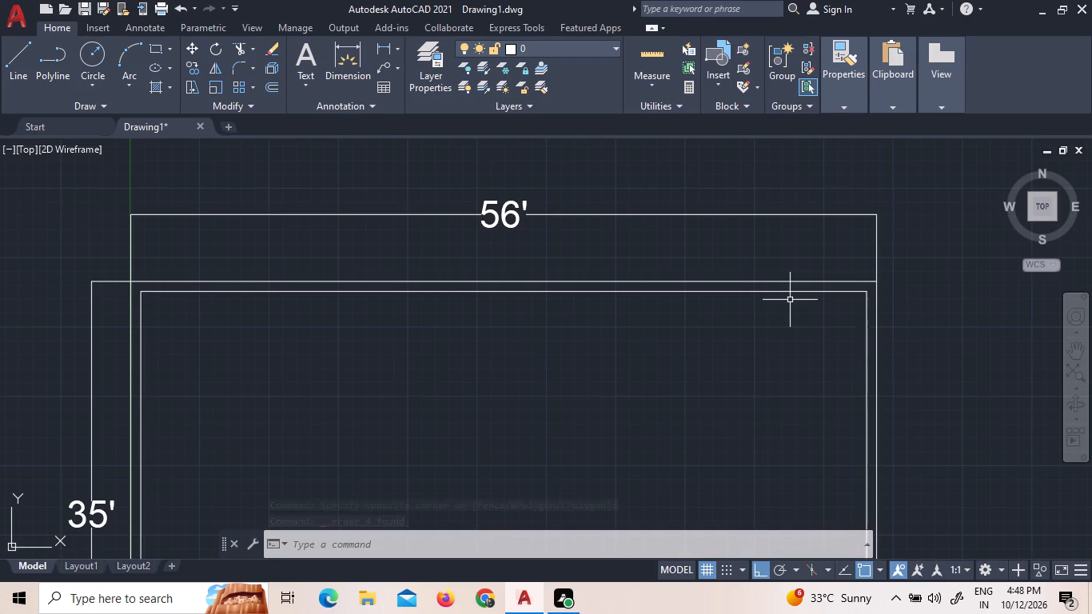
scroll(765, 339, "down", 1)
scroll(771, 368, "up", 1)
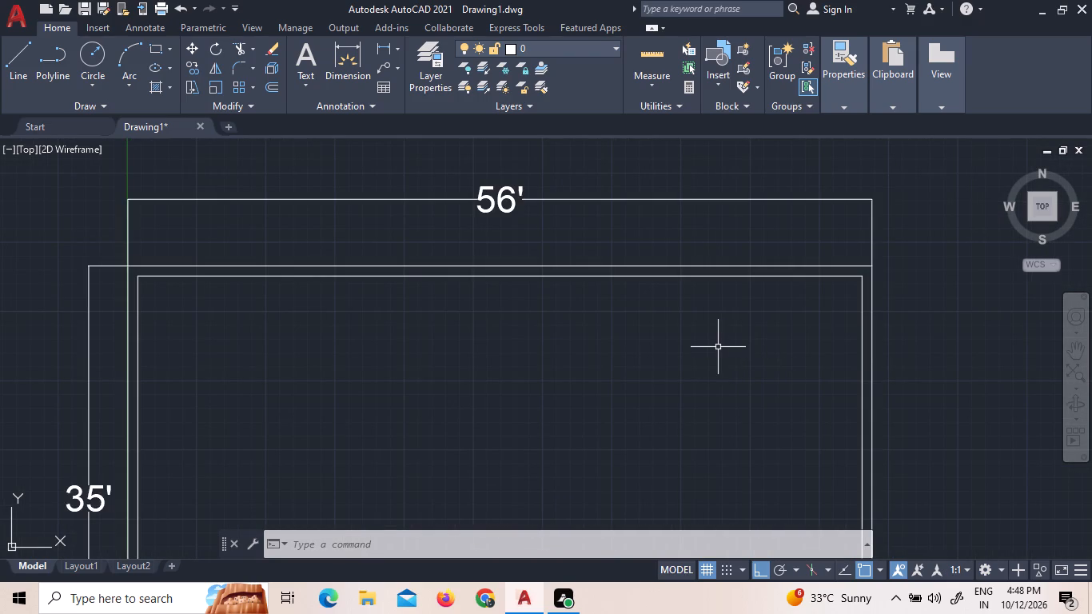
key("o")
key("Return")
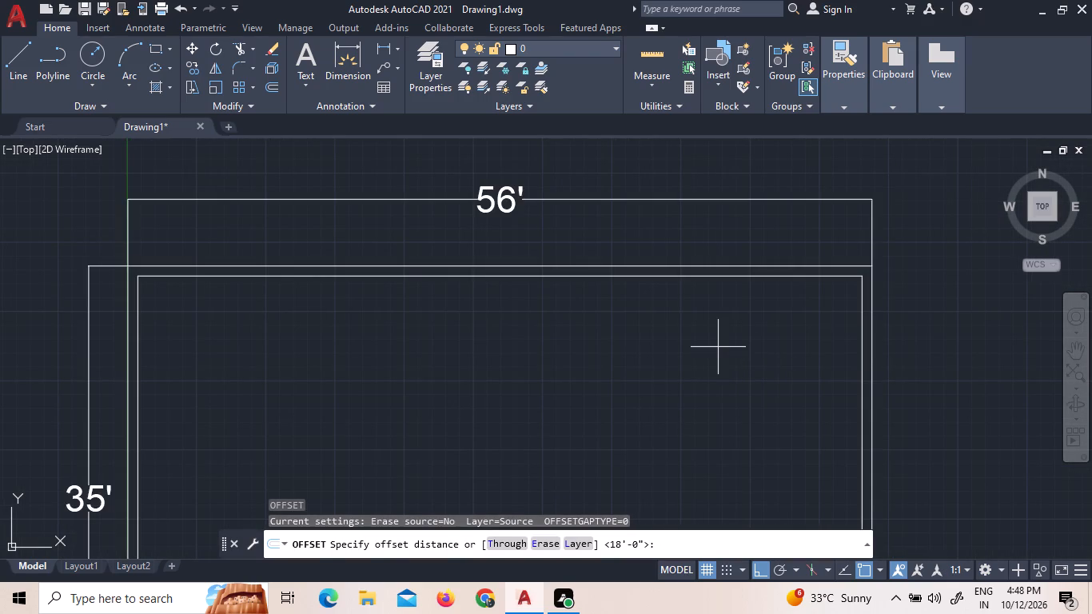
key("2")
key("4")
key("apostrophe")
key("Return")
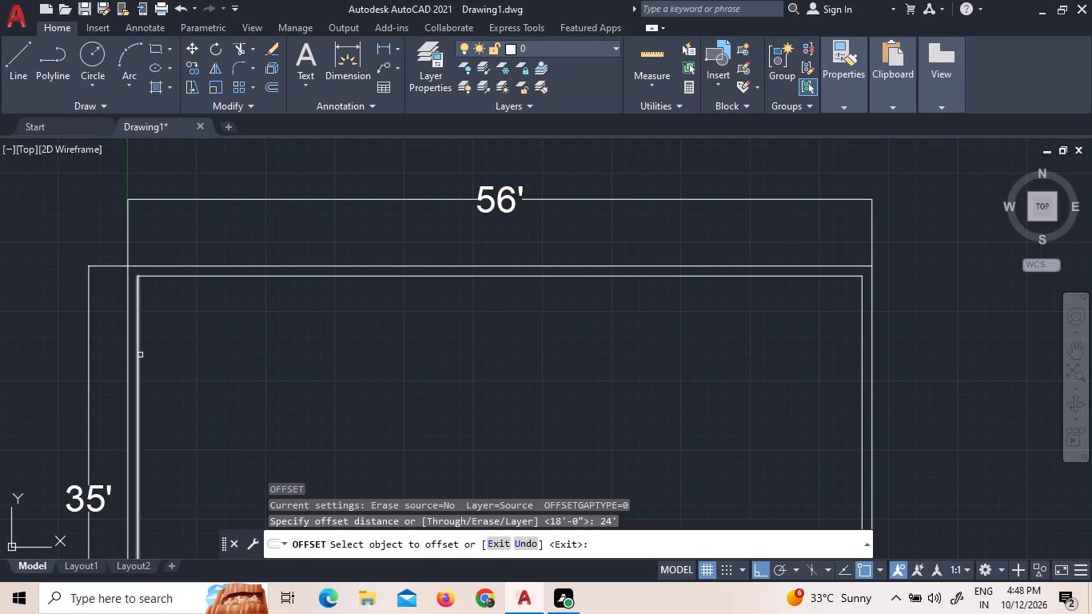
left_click(137, 354)
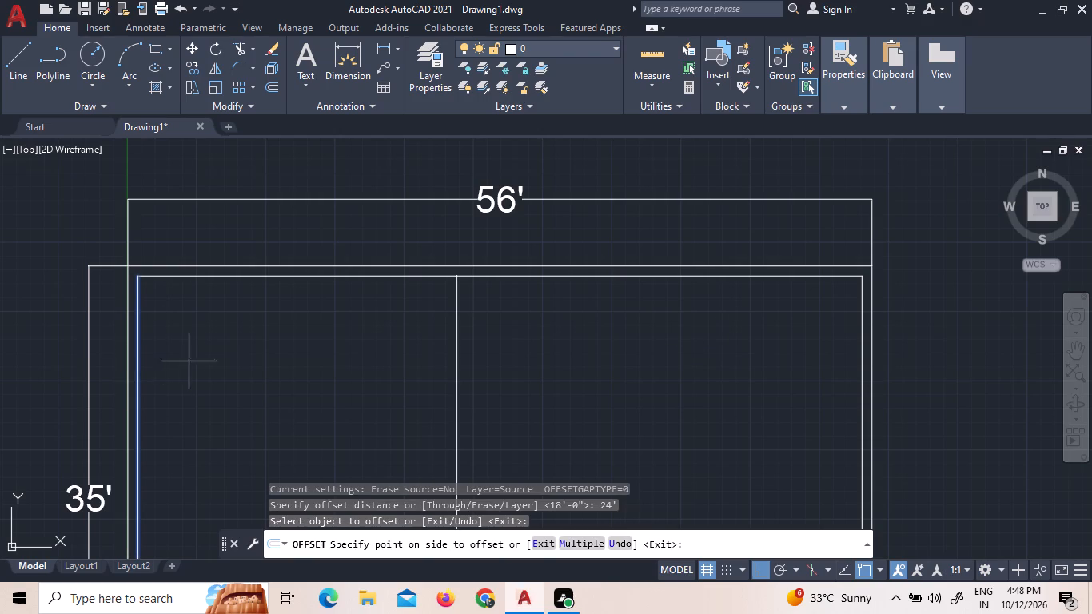
left_click(215, 367)
key("Escape")
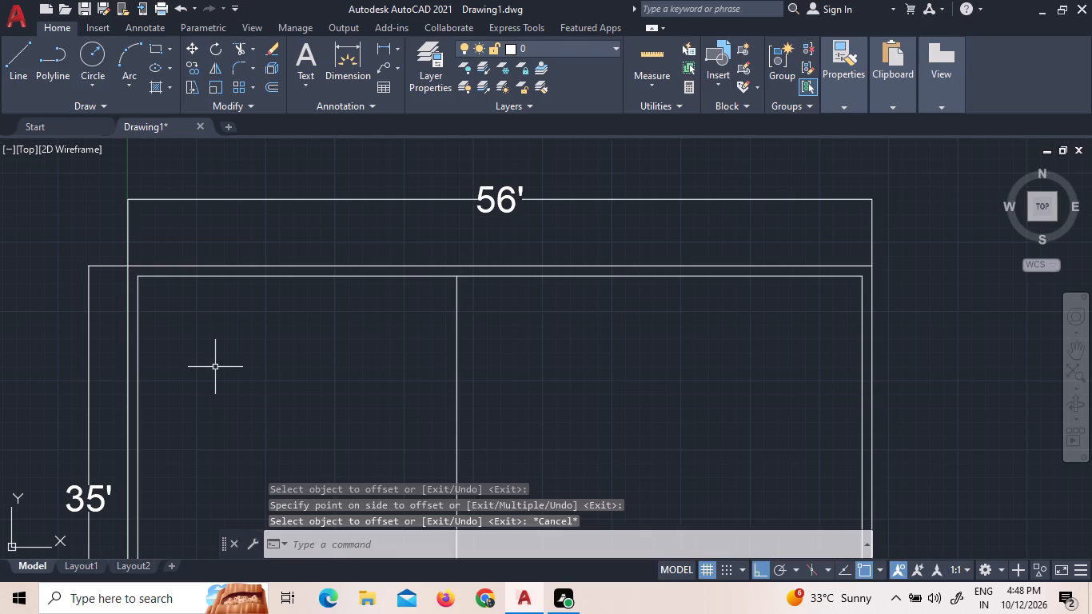
Offset the new partition line 5" toward the right wall to give the first partition its thickness.
key("o")
key("Return")
key("5")
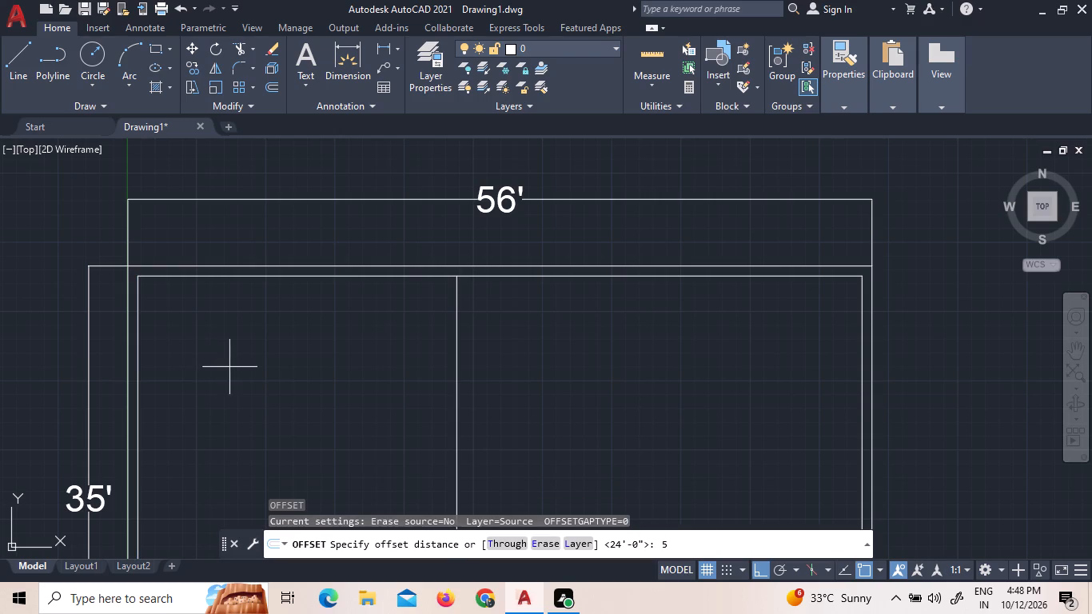
key("shift+quotedbl")
key("Return")
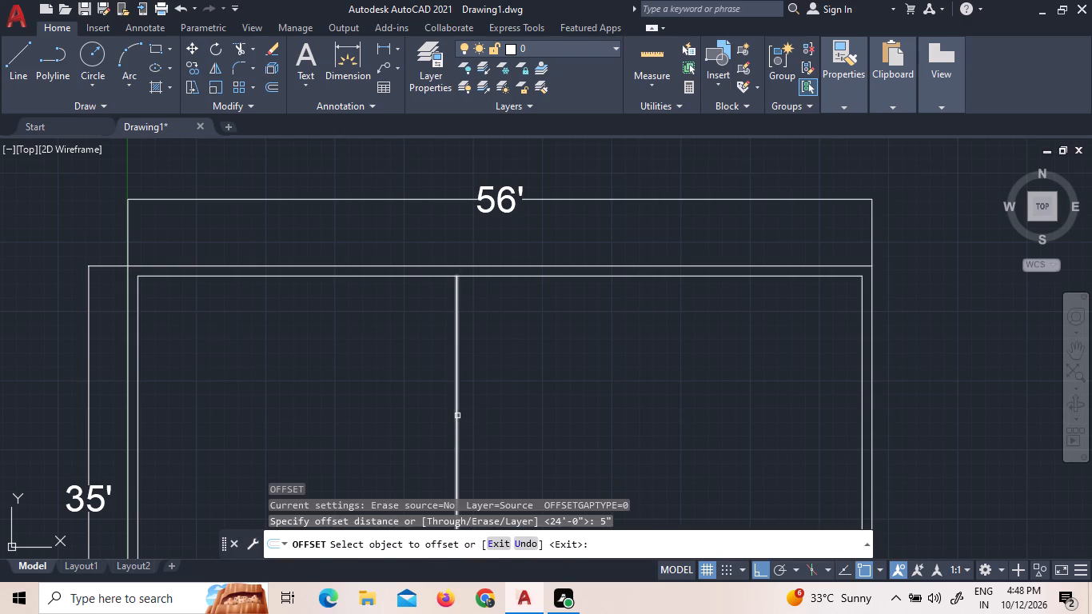
left_click(457, 416)
left_click(466, 413)
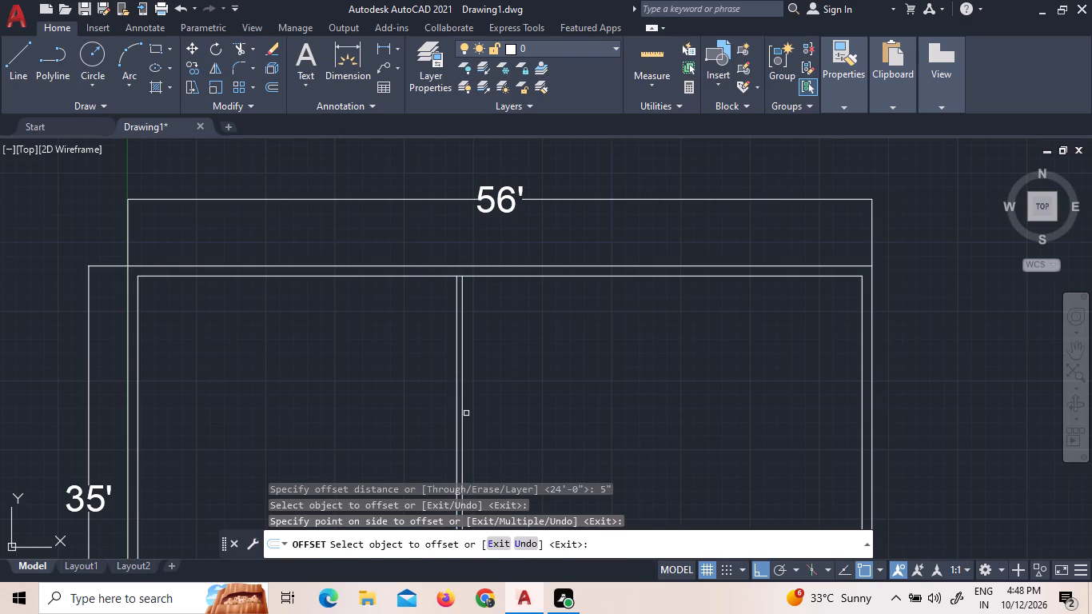
key("Escape")
Offset the first partition's right-hand line 10' toward the plan's right wall.
key("o")
key("Return")
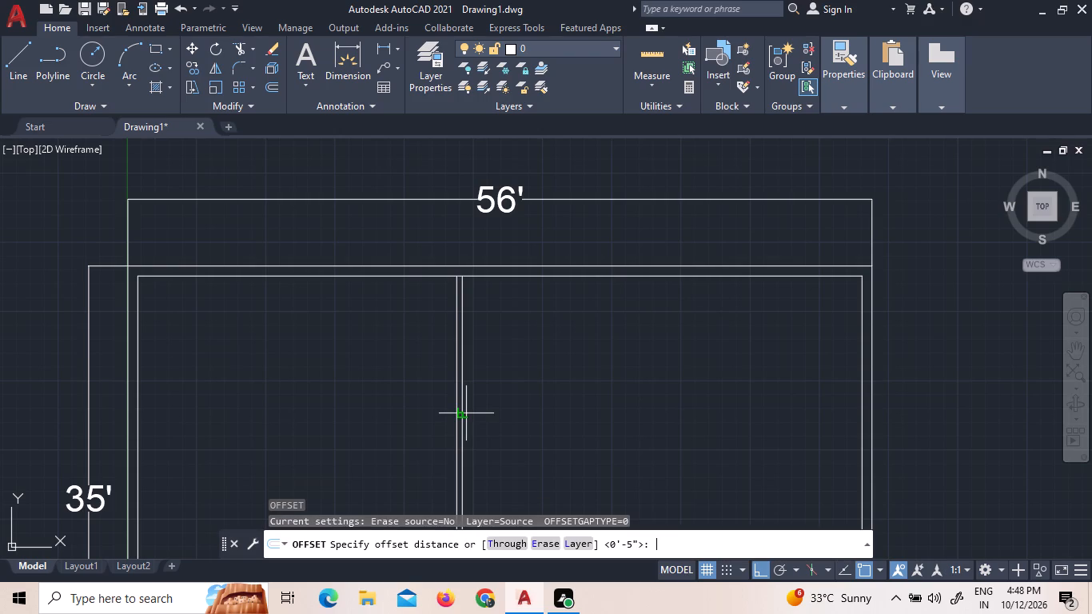
type("10")
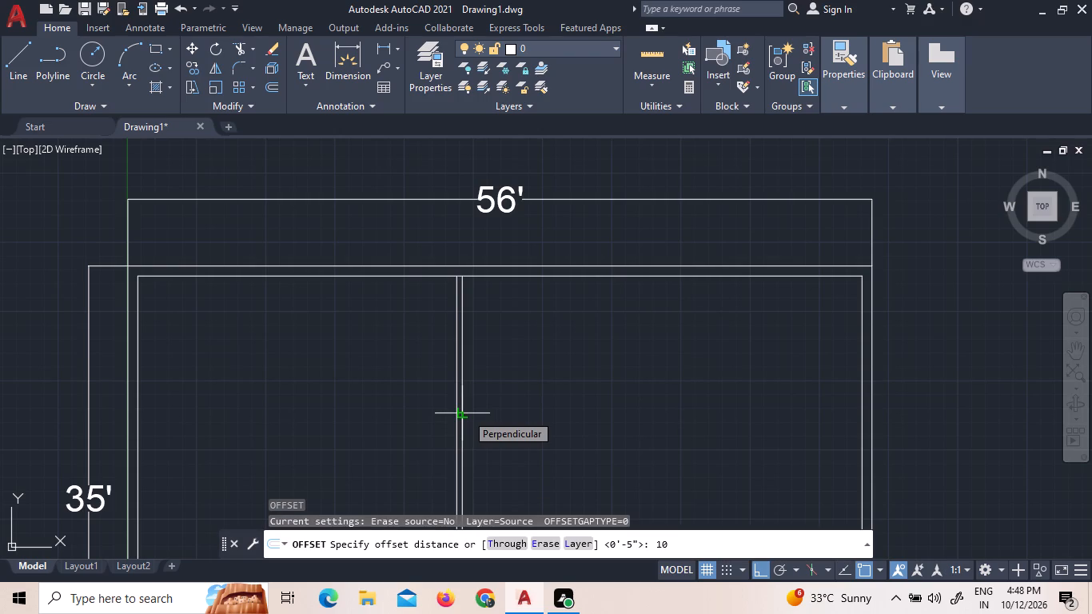
key("apostrophe")
key("Return")
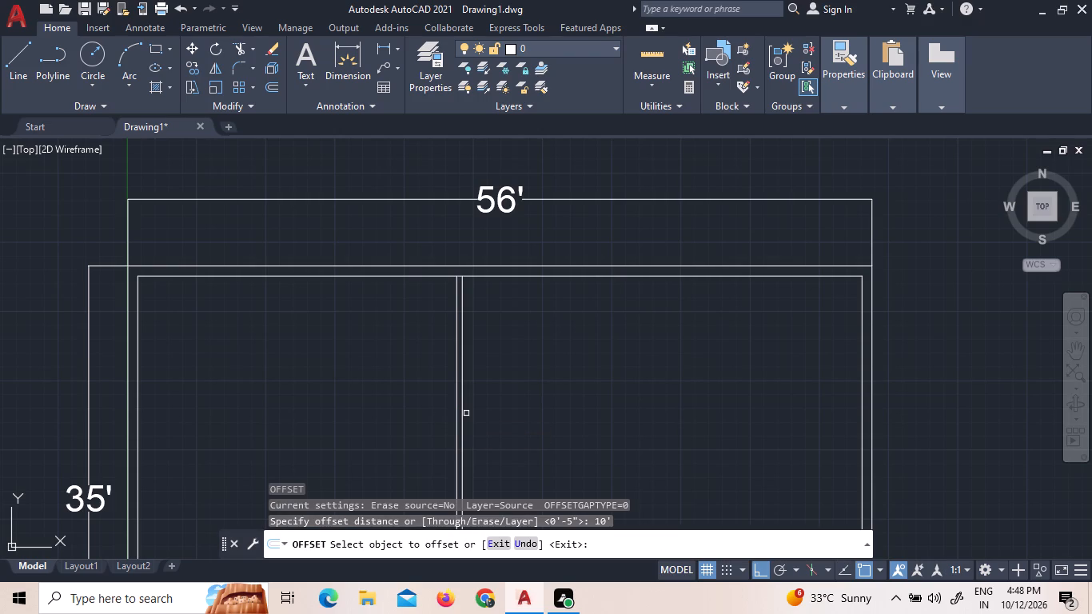
left_click(461, 416)
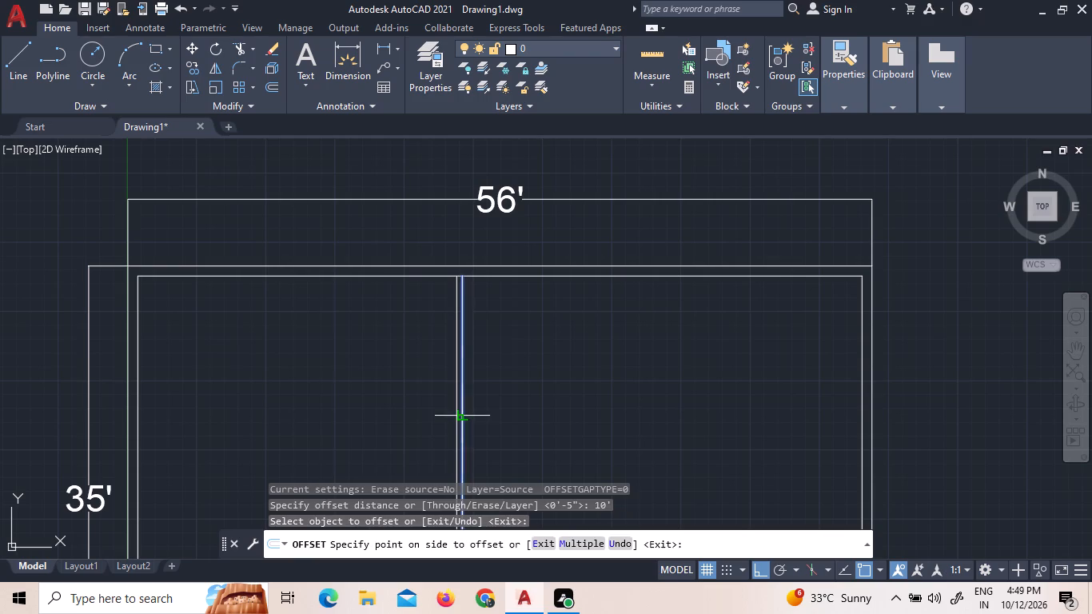
left_click(508, 425)
key("Escape")
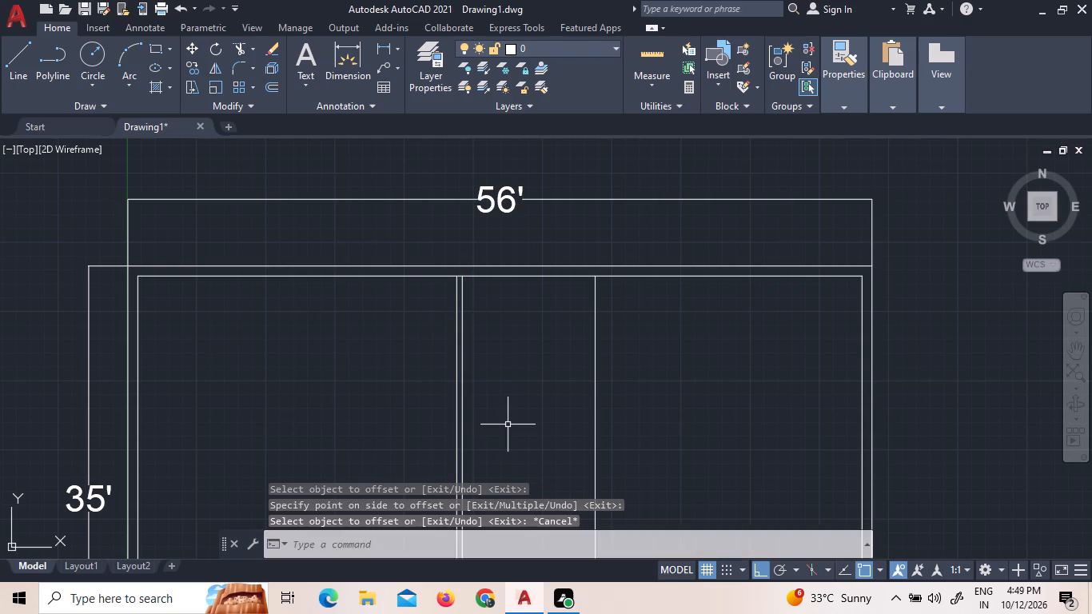
Offset the second partition's line 5" toward the right wall to give it its thickness.
key("o")
key("Return")
type("5\"")
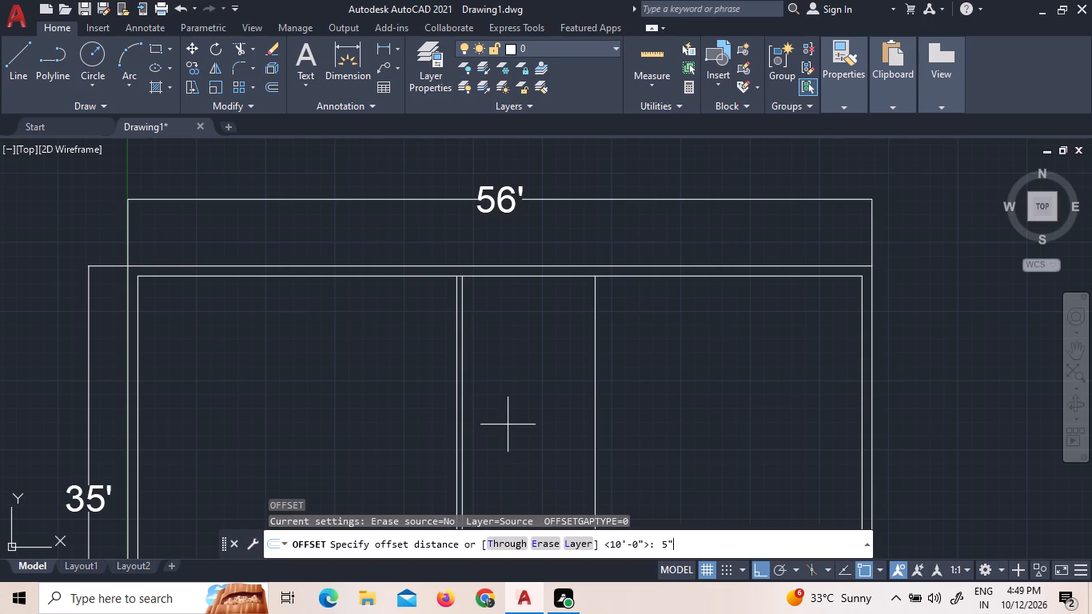
key("Return")
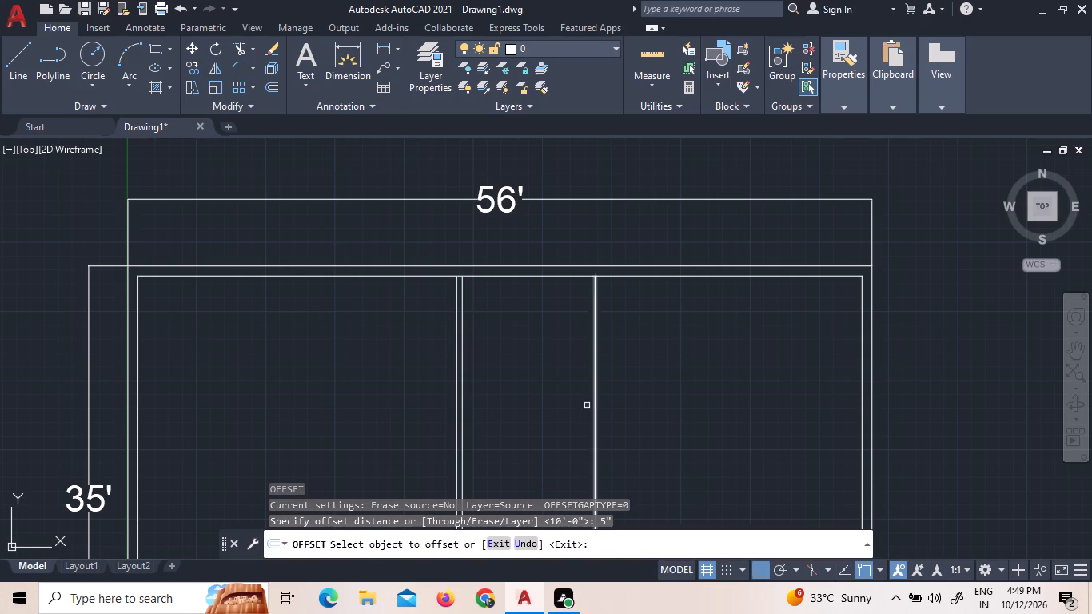
left_click(594, 405)
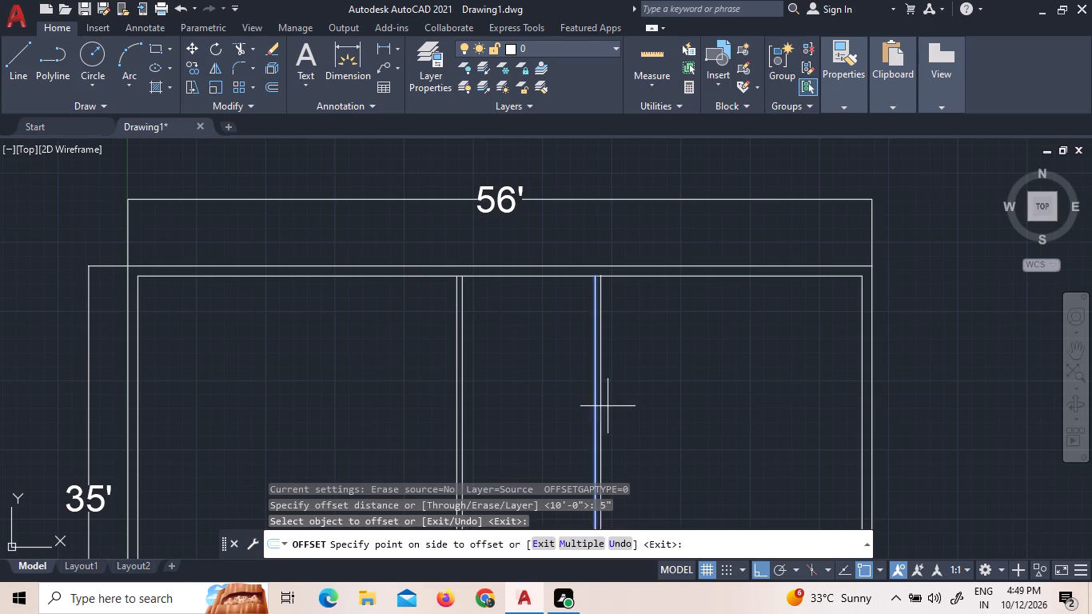
left_click(610, 407)
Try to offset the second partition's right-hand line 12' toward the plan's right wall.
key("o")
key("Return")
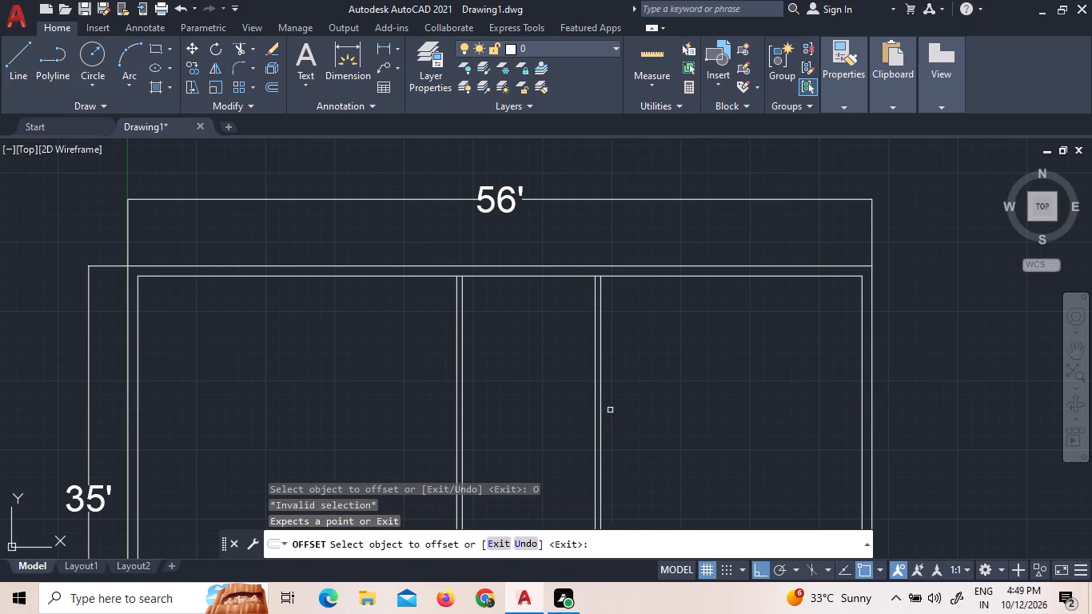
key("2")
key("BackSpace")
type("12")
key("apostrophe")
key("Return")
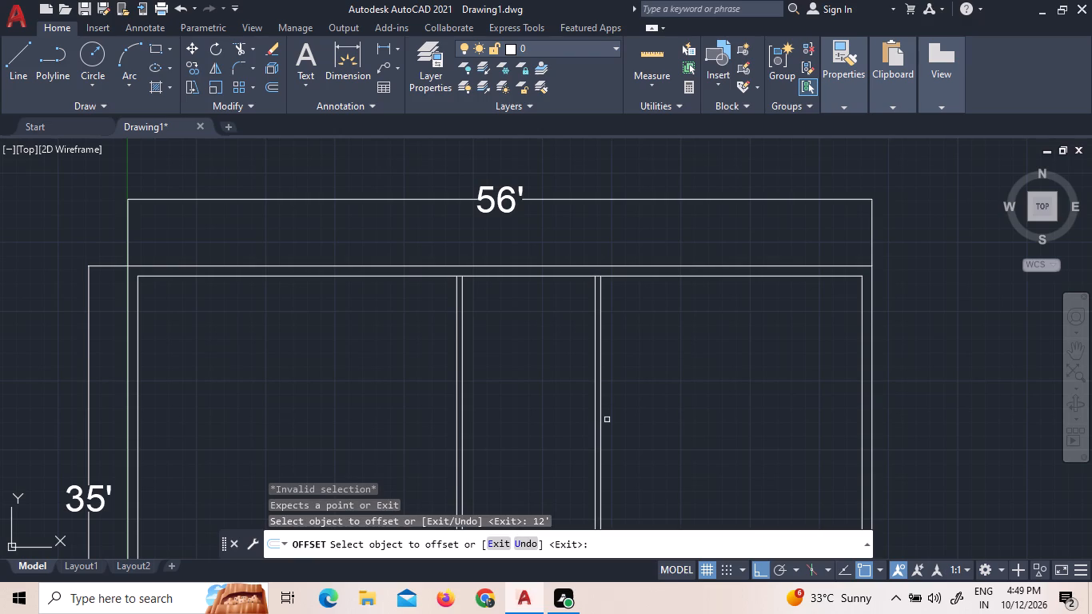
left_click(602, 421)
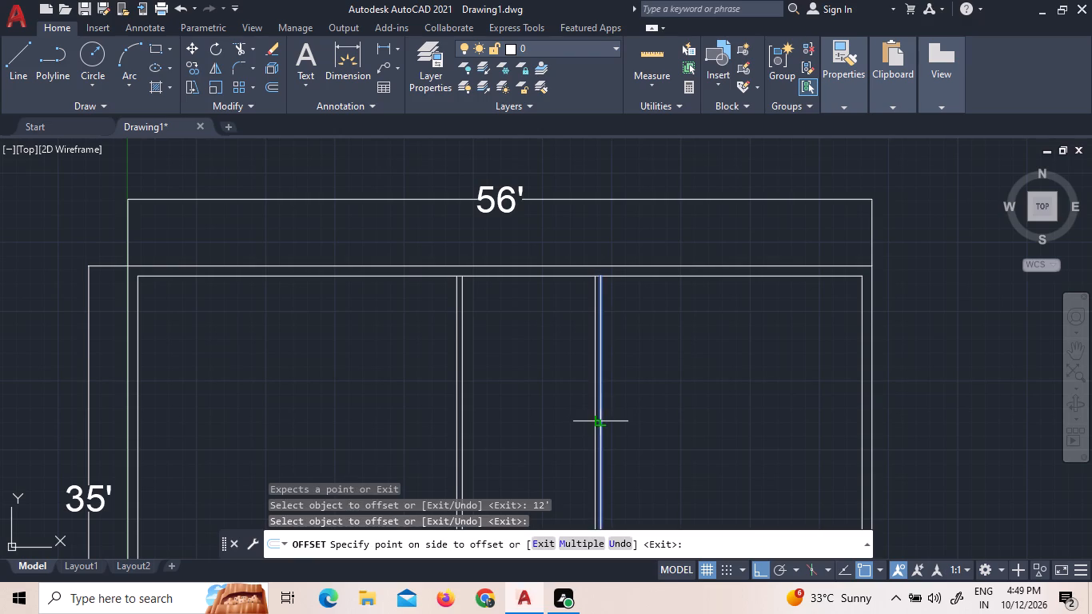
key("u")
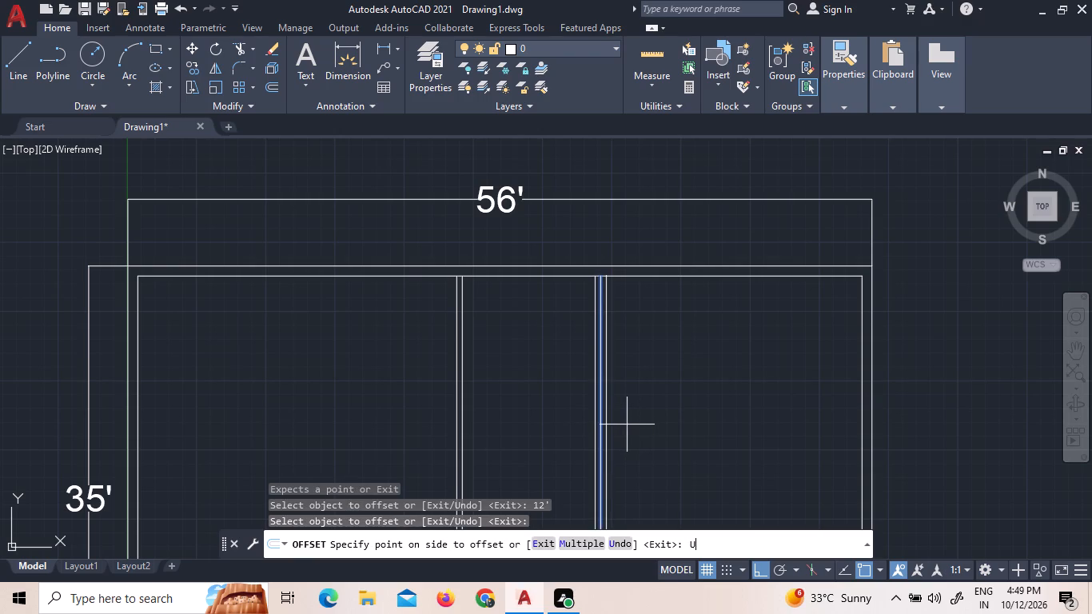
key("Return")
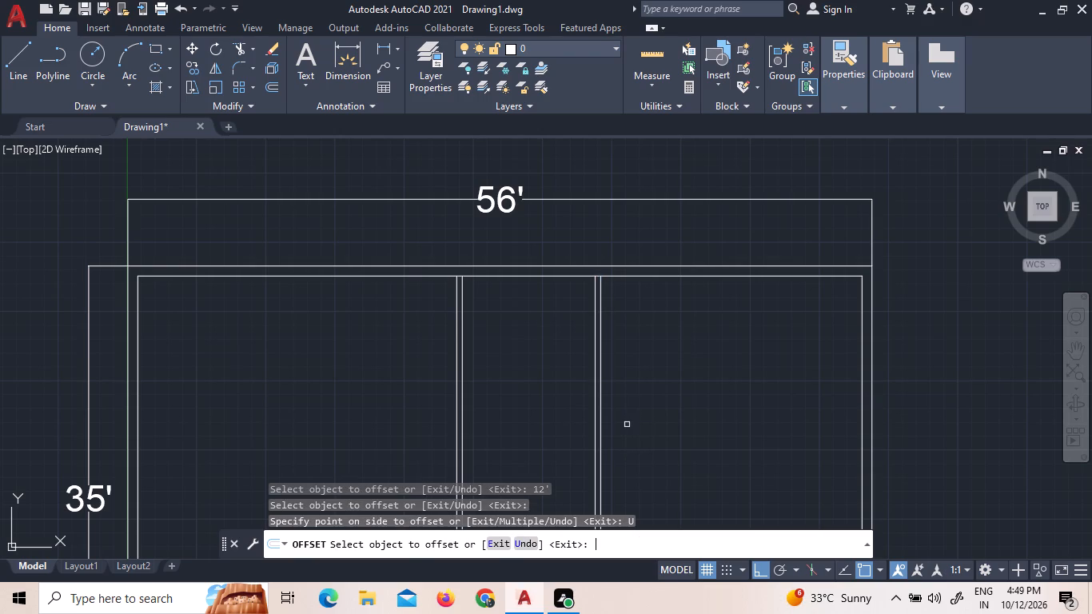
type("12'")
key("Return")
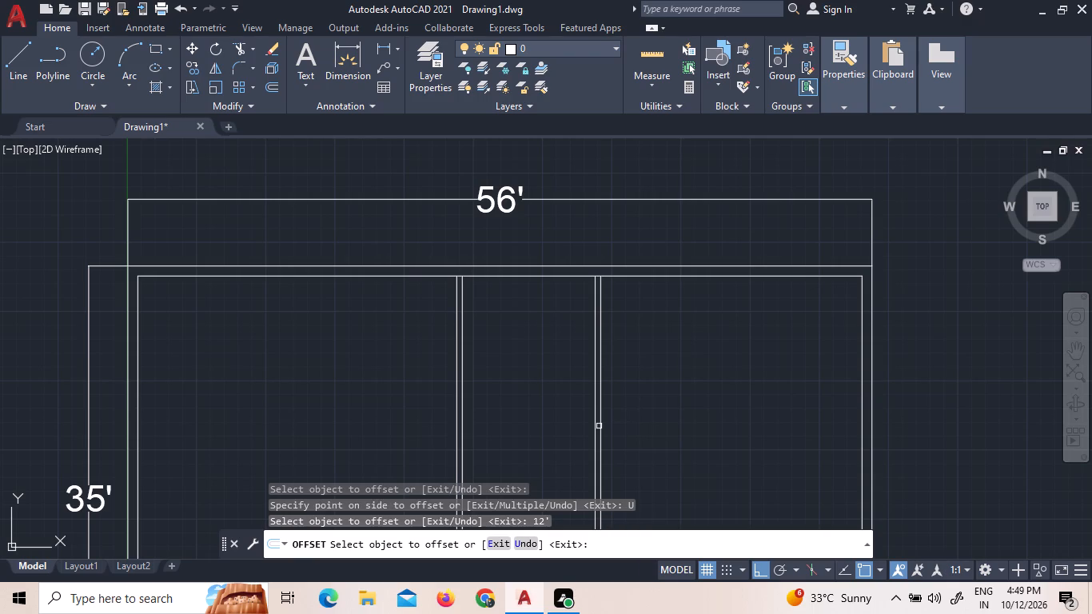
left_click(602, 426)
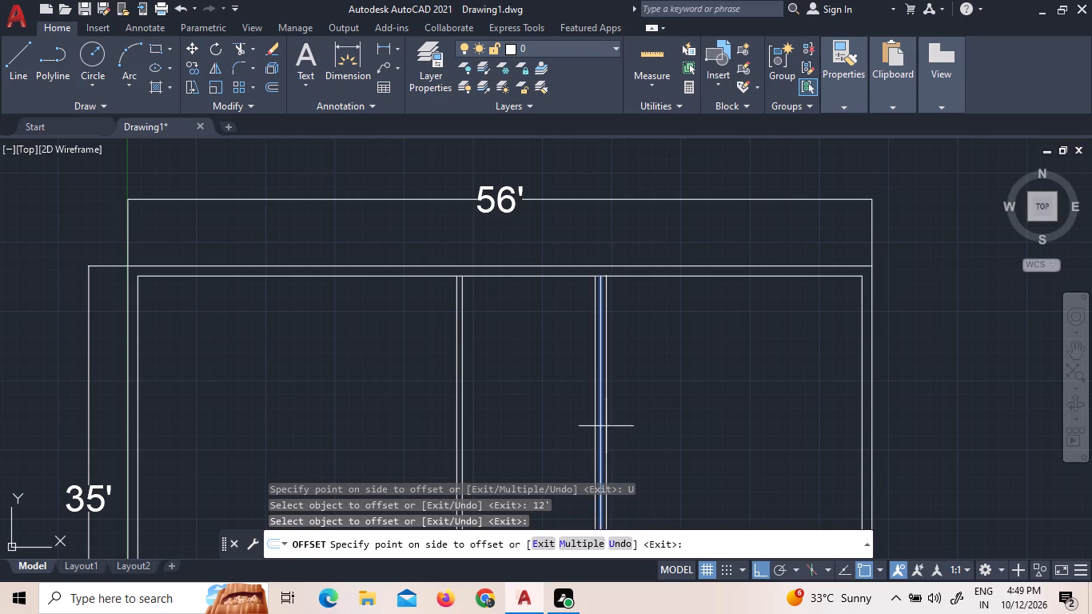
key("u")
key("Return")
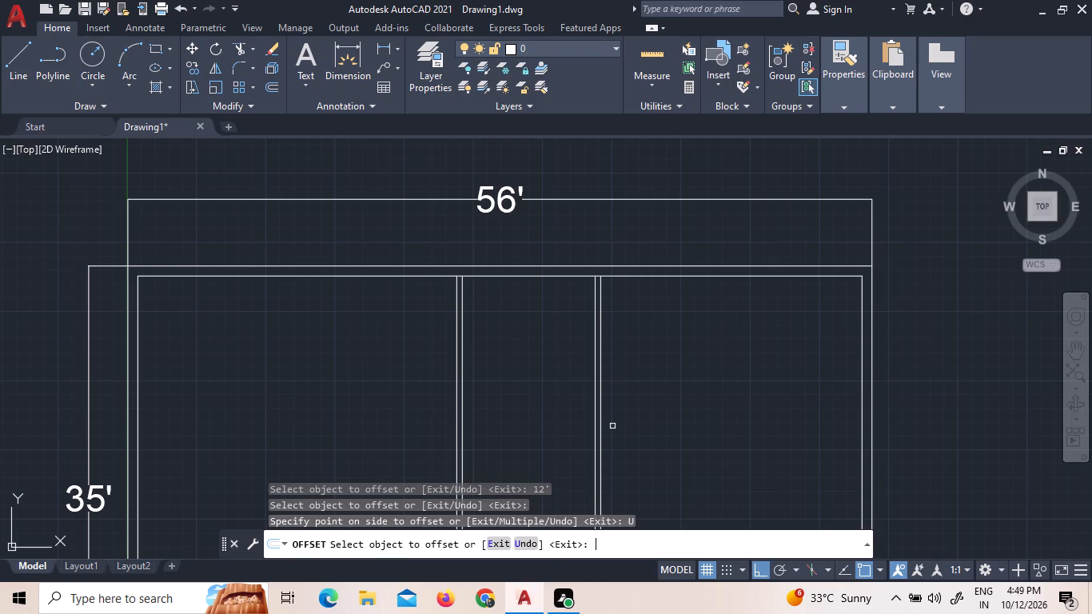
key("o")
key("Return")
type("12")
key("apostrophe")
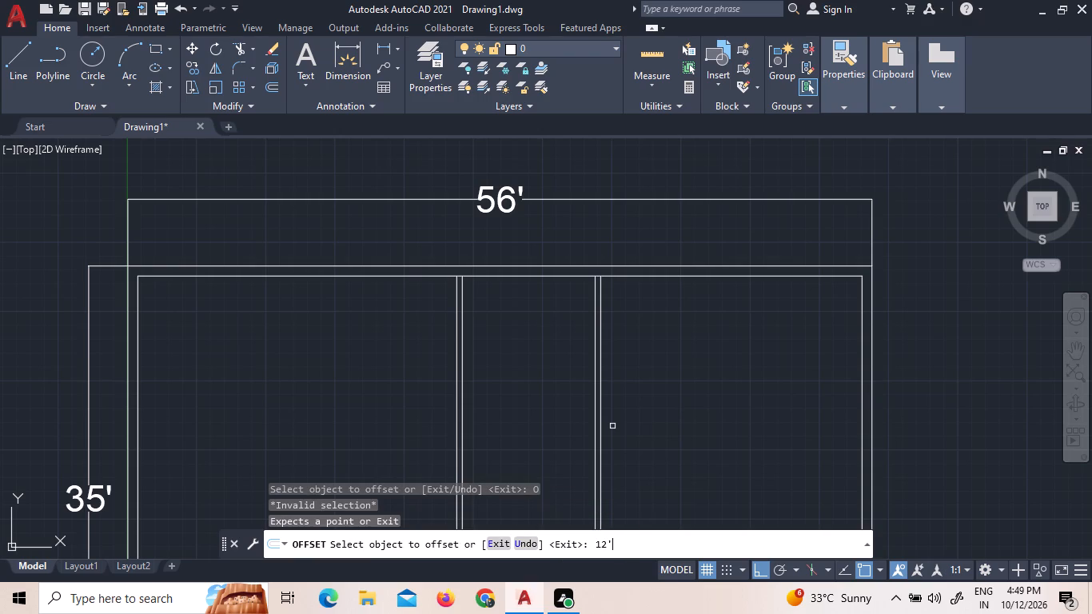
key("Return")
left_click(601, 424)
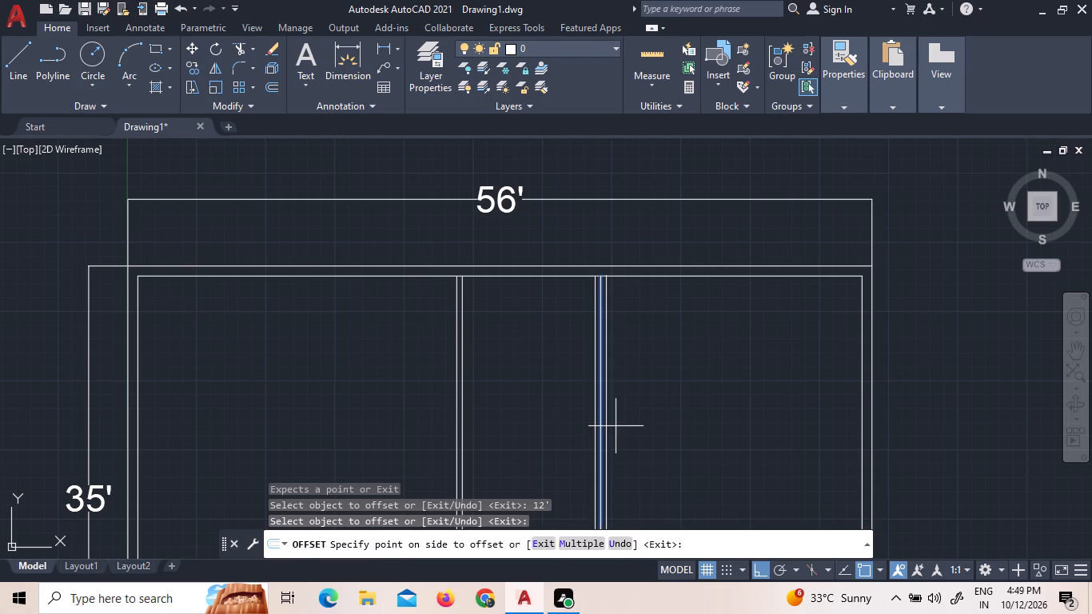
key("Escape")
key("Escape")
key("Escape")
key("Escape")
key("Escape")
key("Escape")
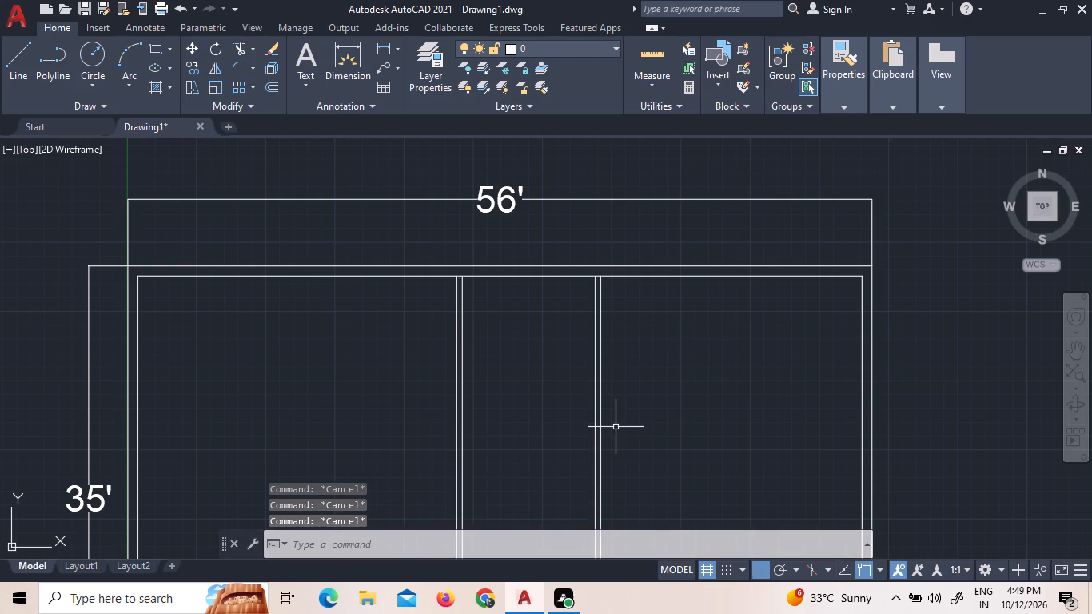
Offset the second partition's right-hand line 12' toward the plan's right wall.
key("o")
key("Return")
type("12'")
key("Return")
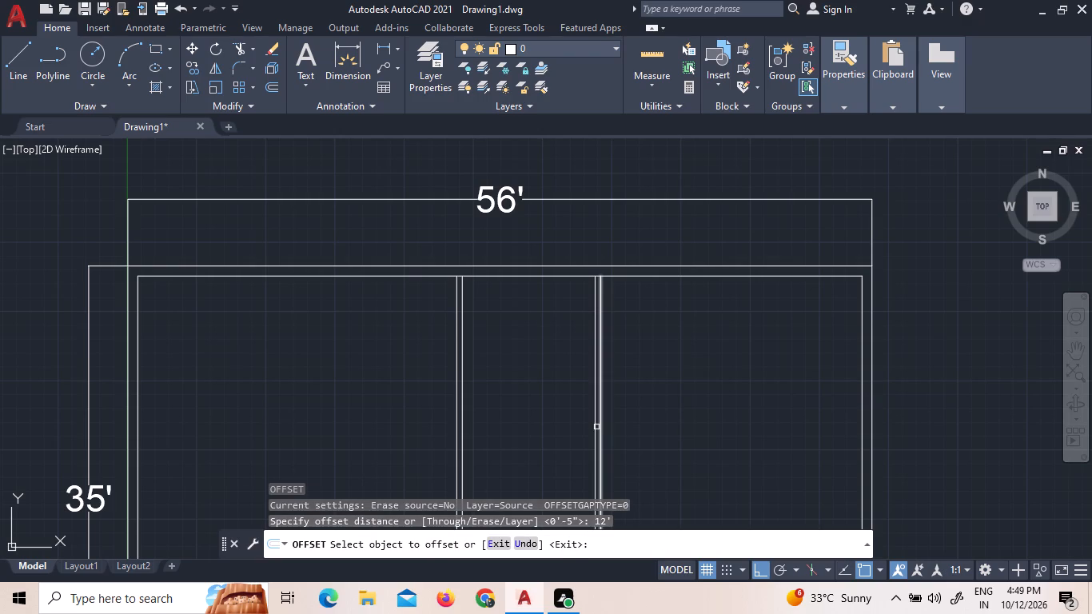
left_click(601, 428)
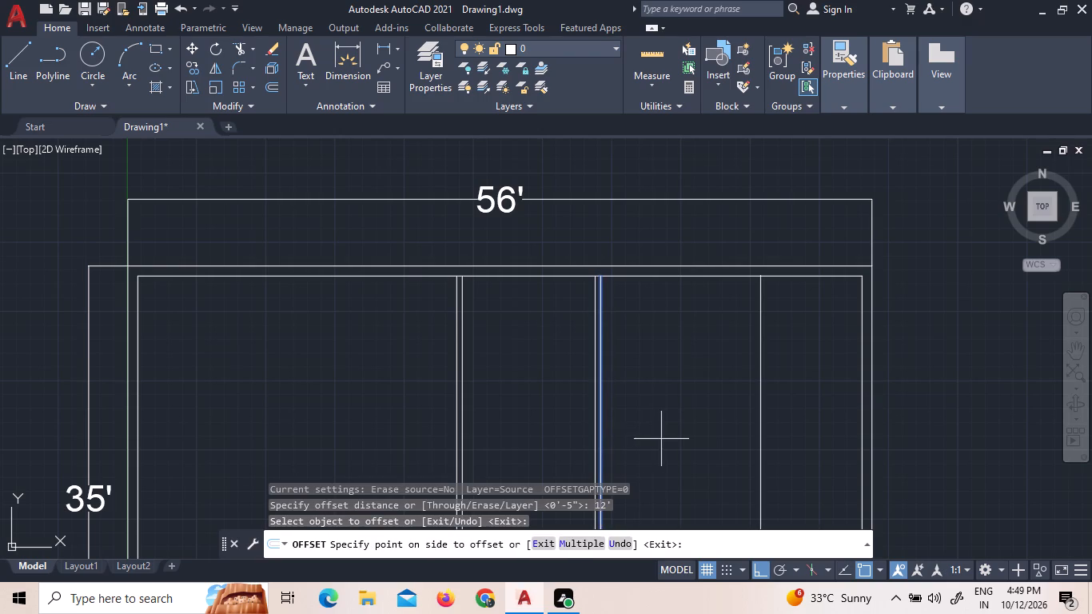
left_click(671, 440)
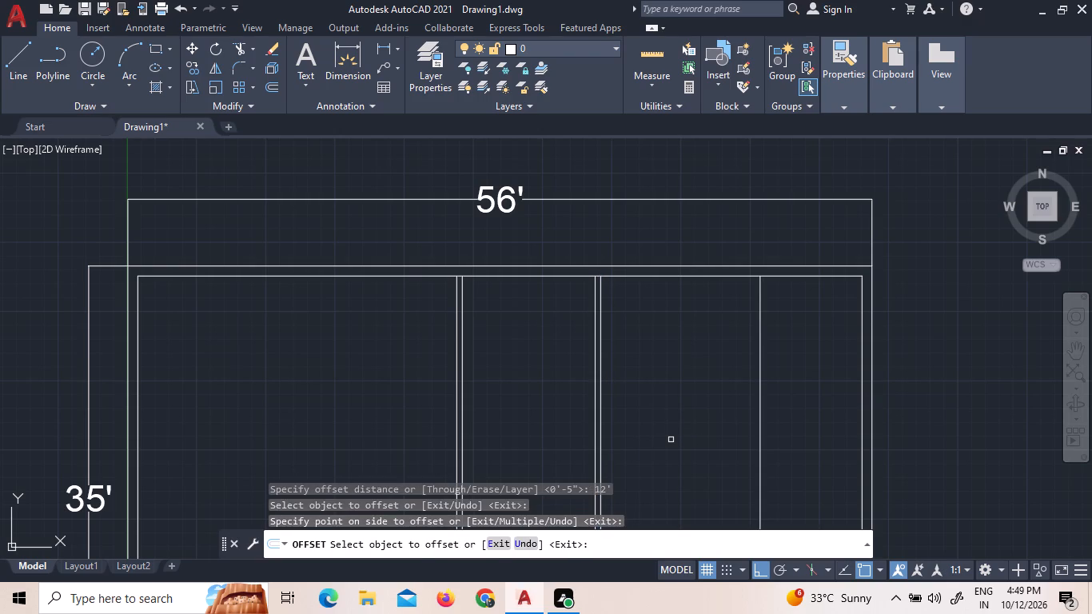
key("Escape")
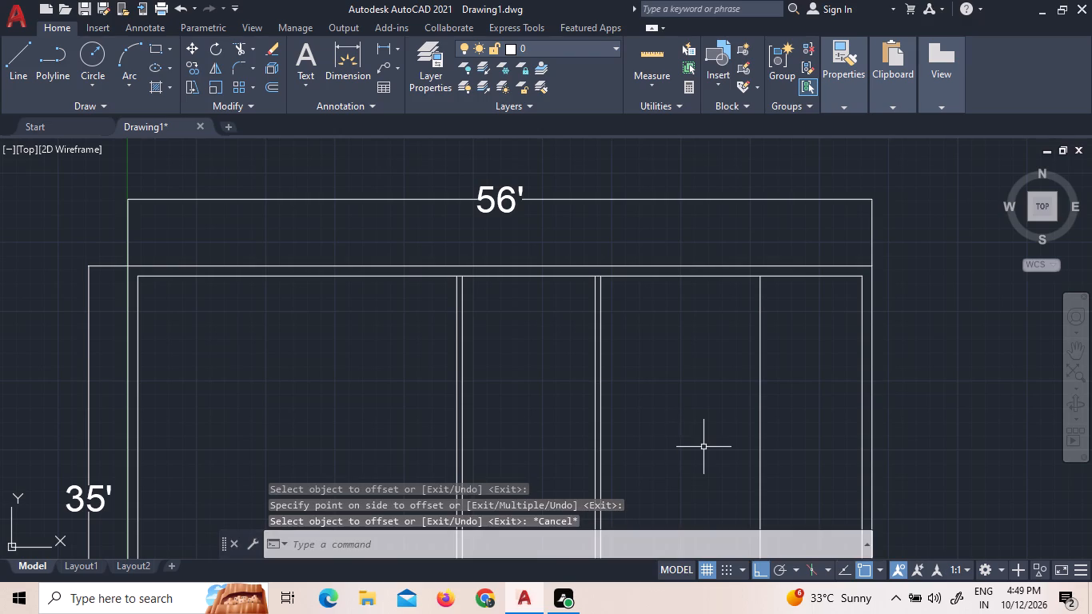
Offset the third partition's line 5" toward the right wall to give it its thickness.
key("o")
key("Return")
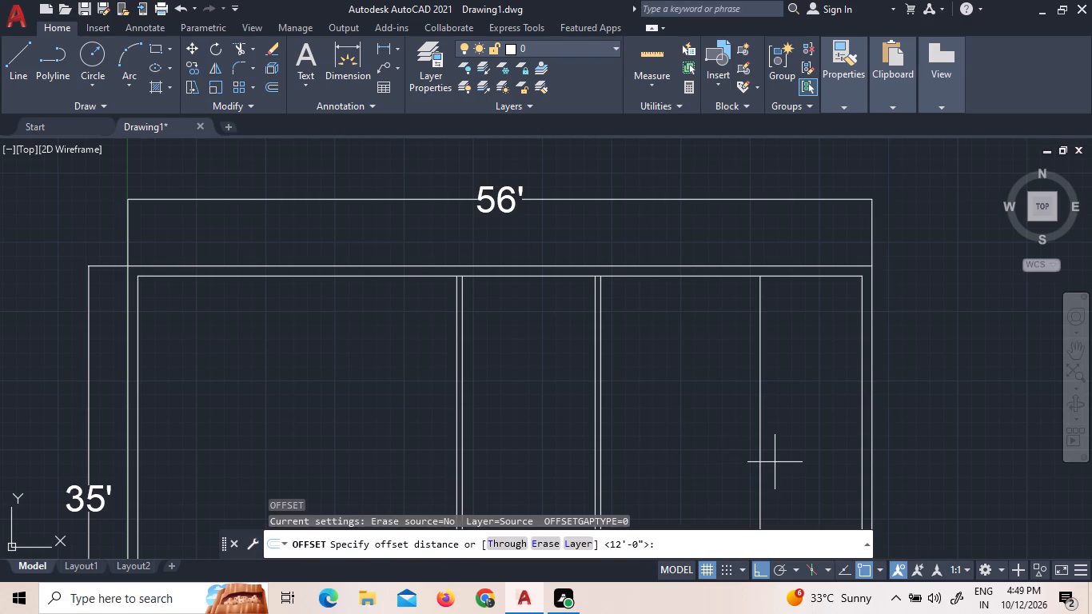
key("5")
key("shift+quotedbl")
key("Return")
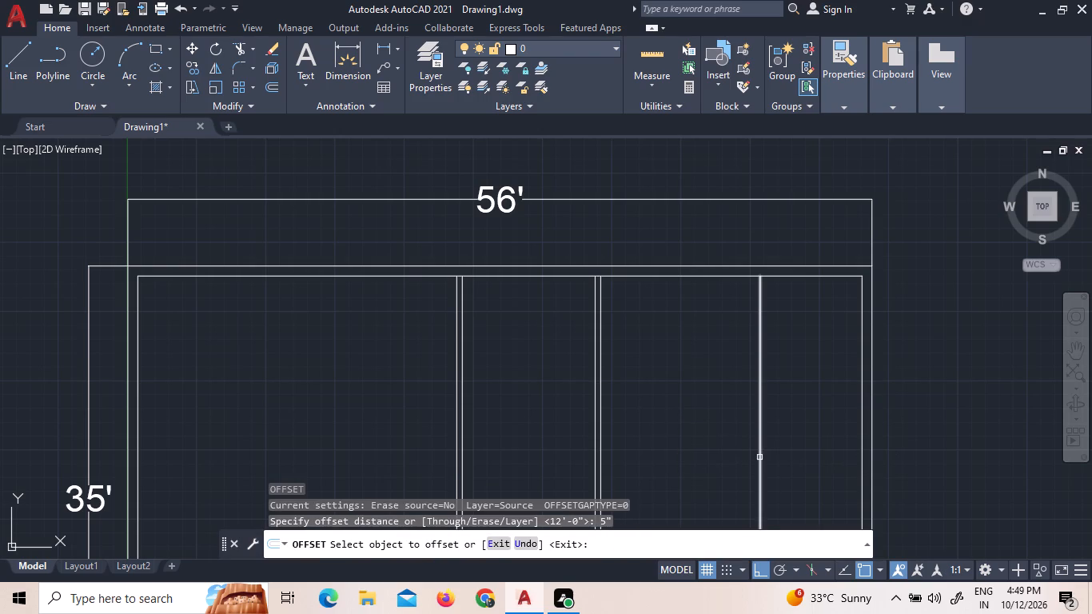
left_click(759, 457)
left_click(783, 459)
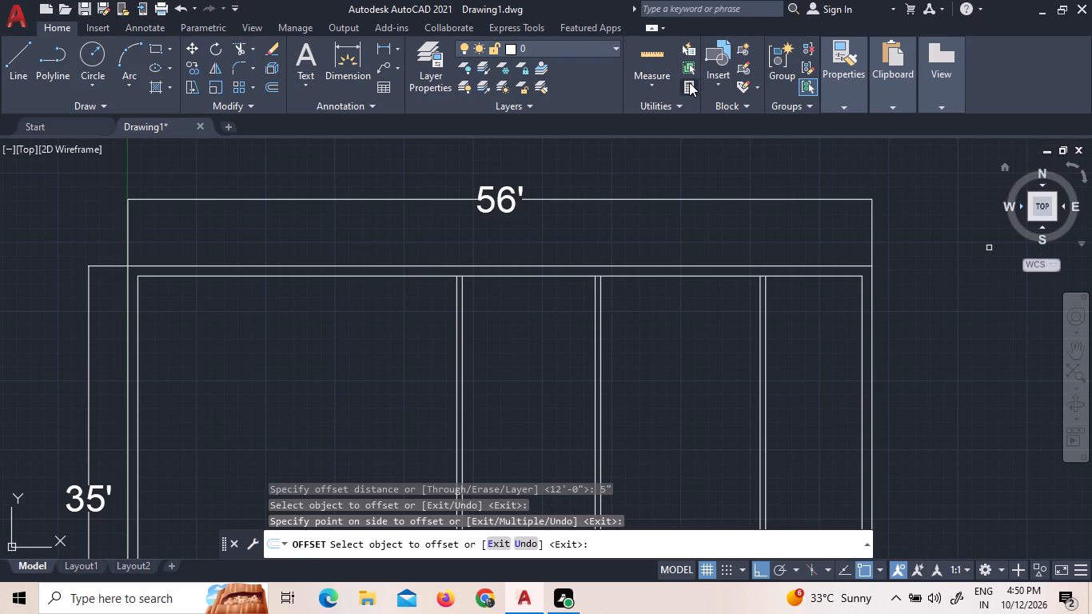
Check the clear spacing between the partitions and the outer walls with the quick measure tool.
left_click(663, 90)
left_click(656, 114)
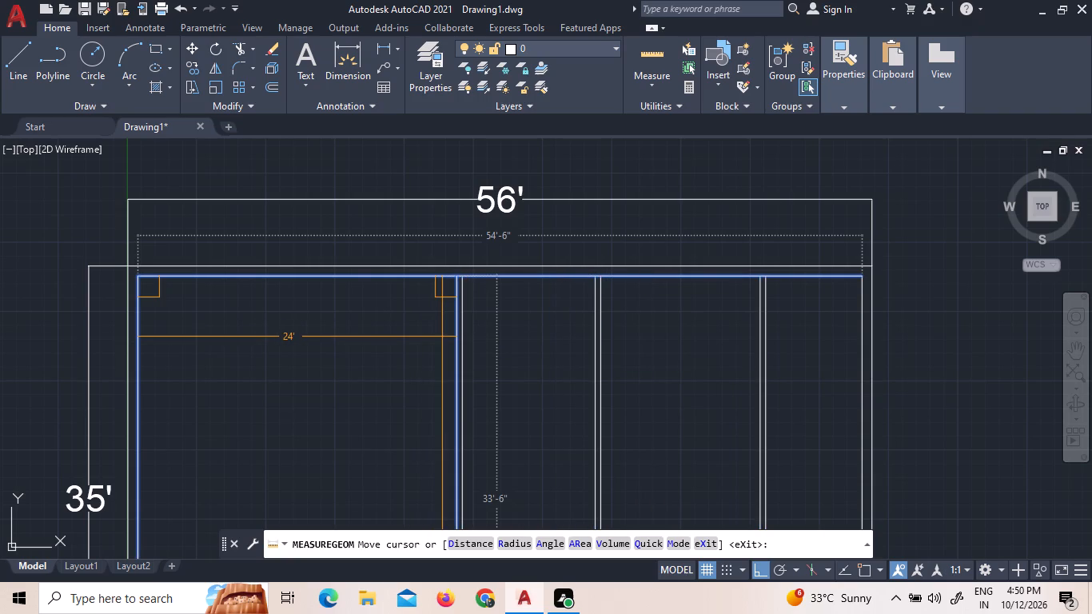
scroll(528, 345, "down", 1)
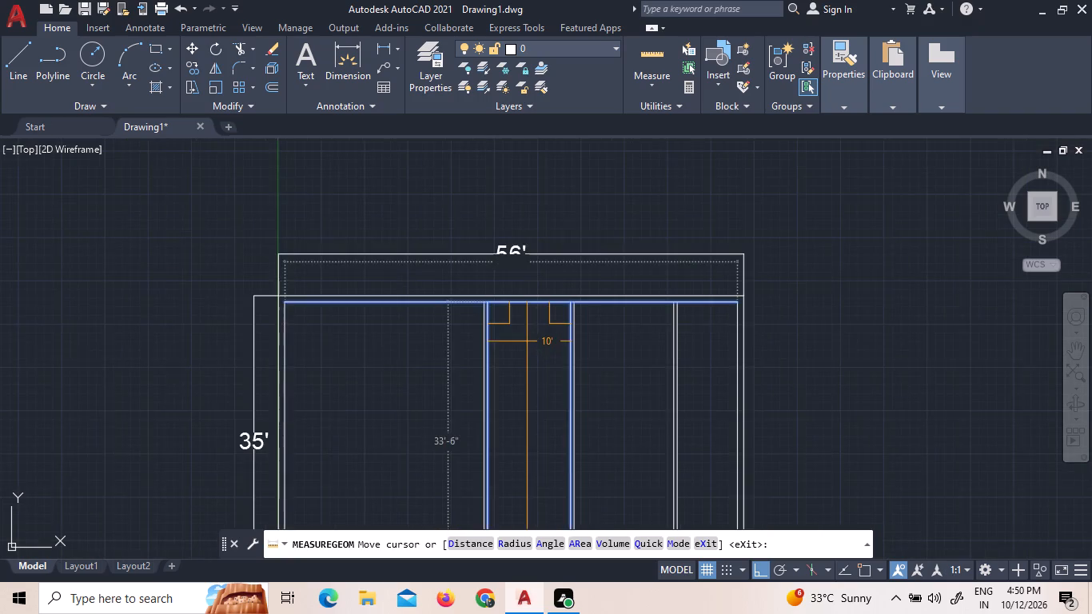
scroll(527, 341, "down", 1)
scroll(662, 376, "up", 3)
scroll(656, 372, "down", 3)
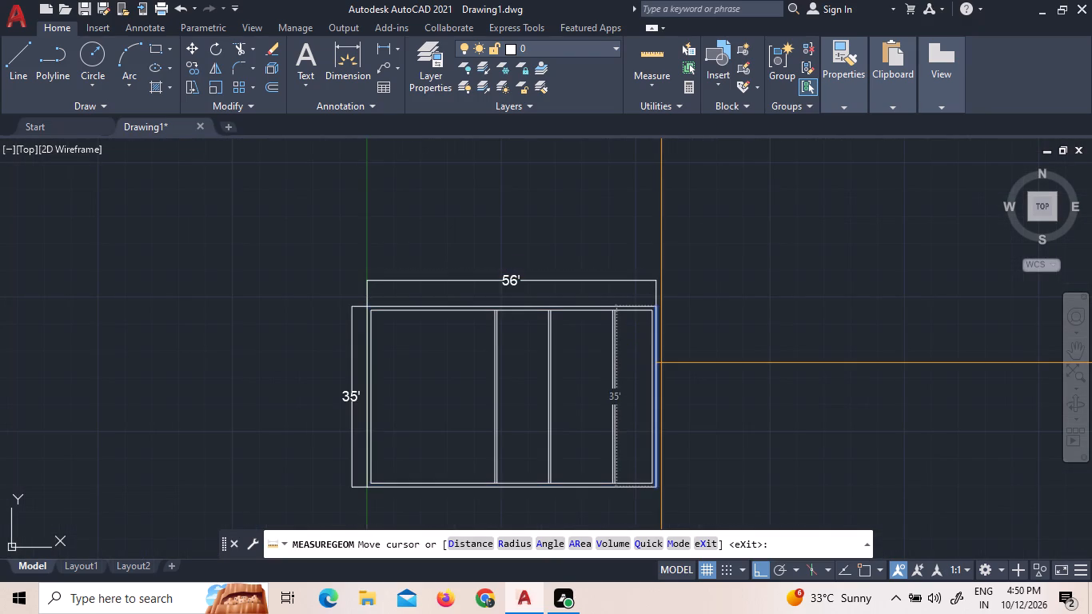
key("Escape")
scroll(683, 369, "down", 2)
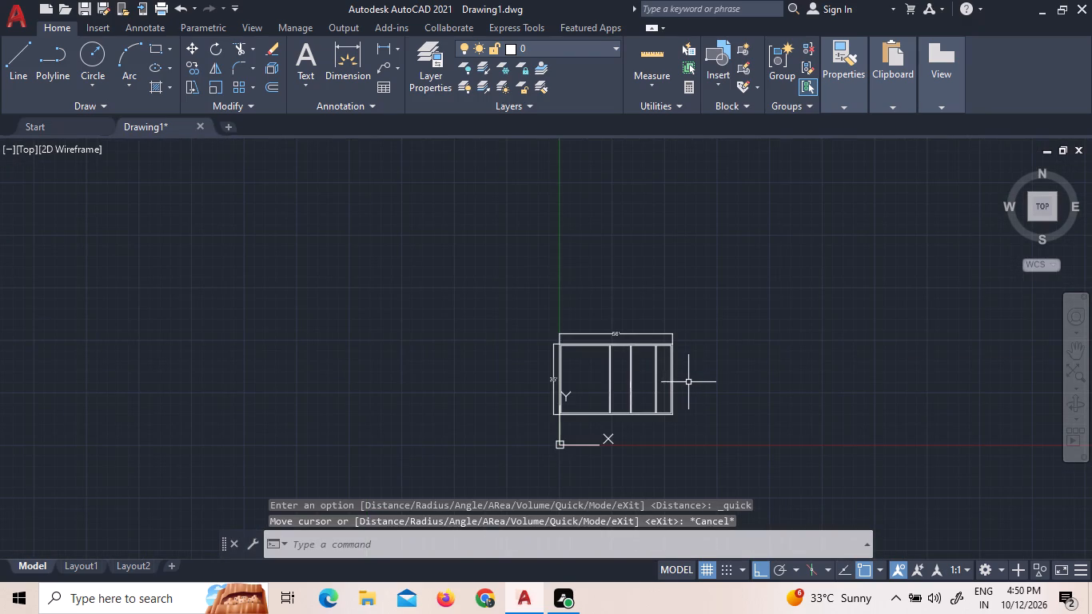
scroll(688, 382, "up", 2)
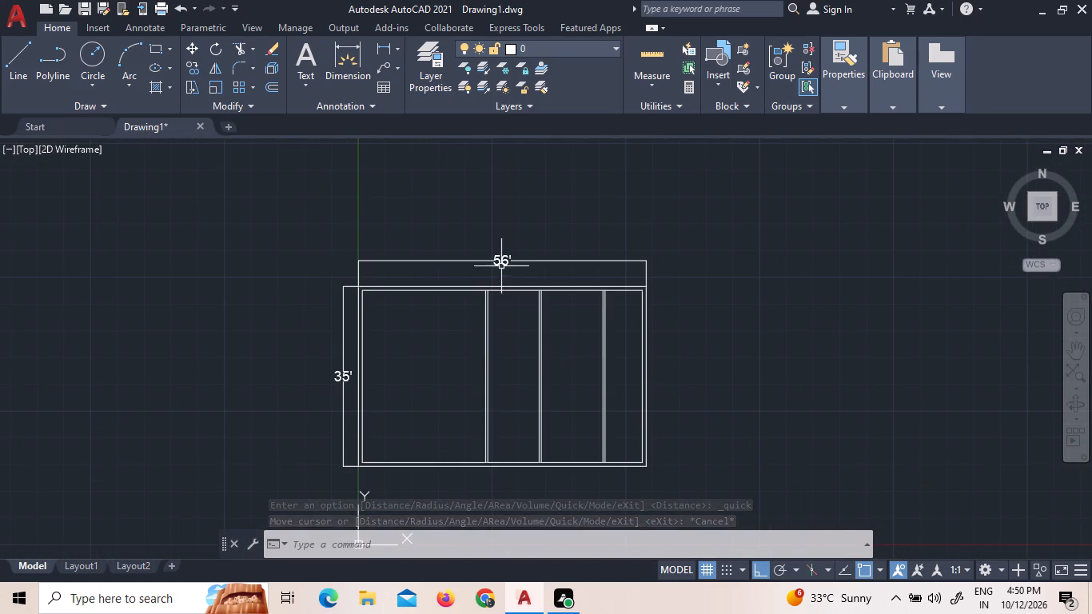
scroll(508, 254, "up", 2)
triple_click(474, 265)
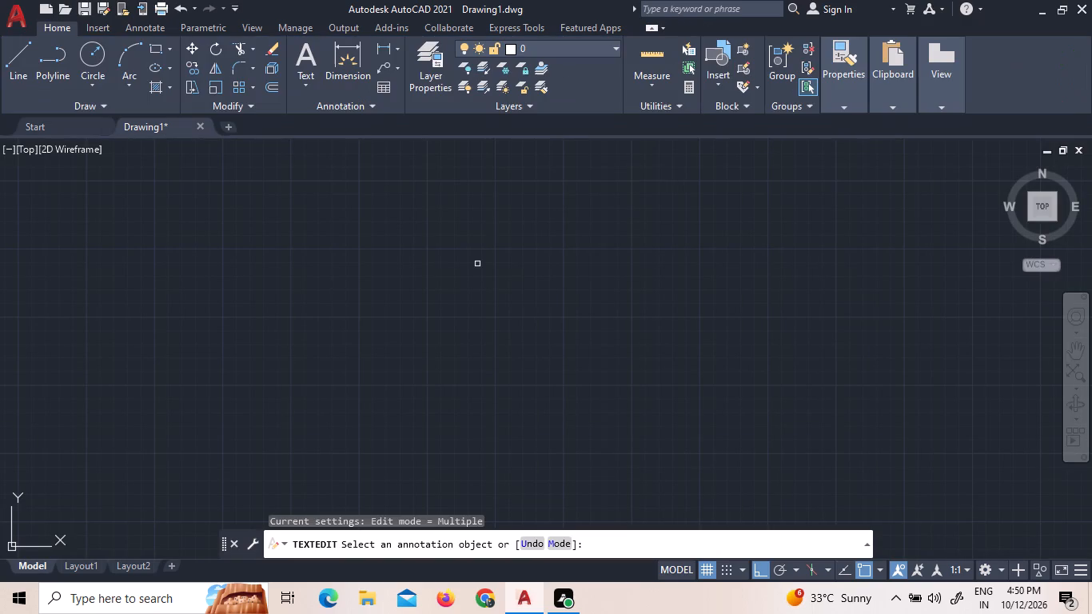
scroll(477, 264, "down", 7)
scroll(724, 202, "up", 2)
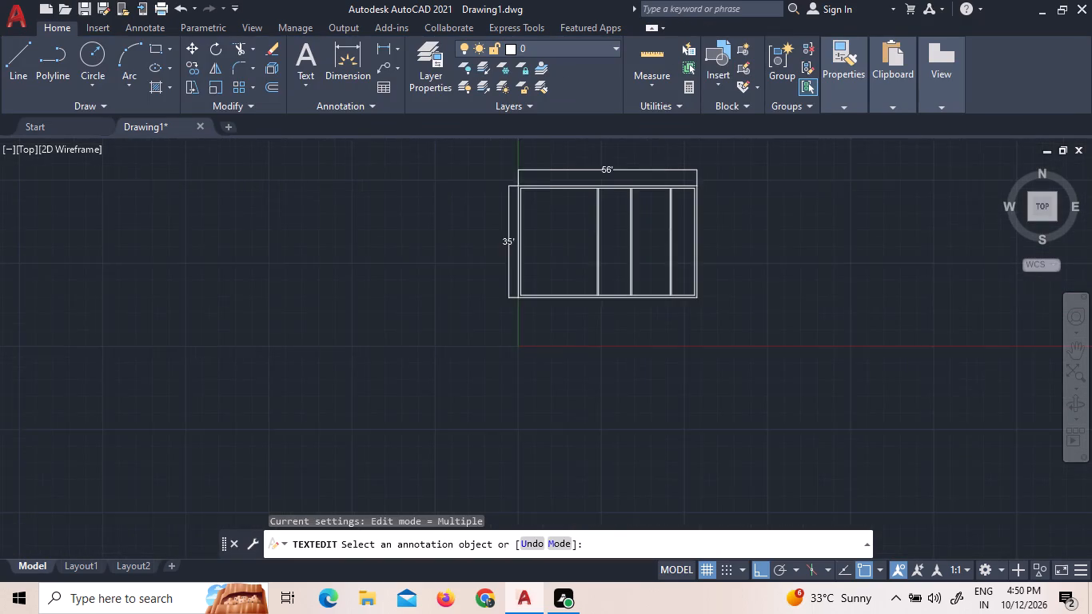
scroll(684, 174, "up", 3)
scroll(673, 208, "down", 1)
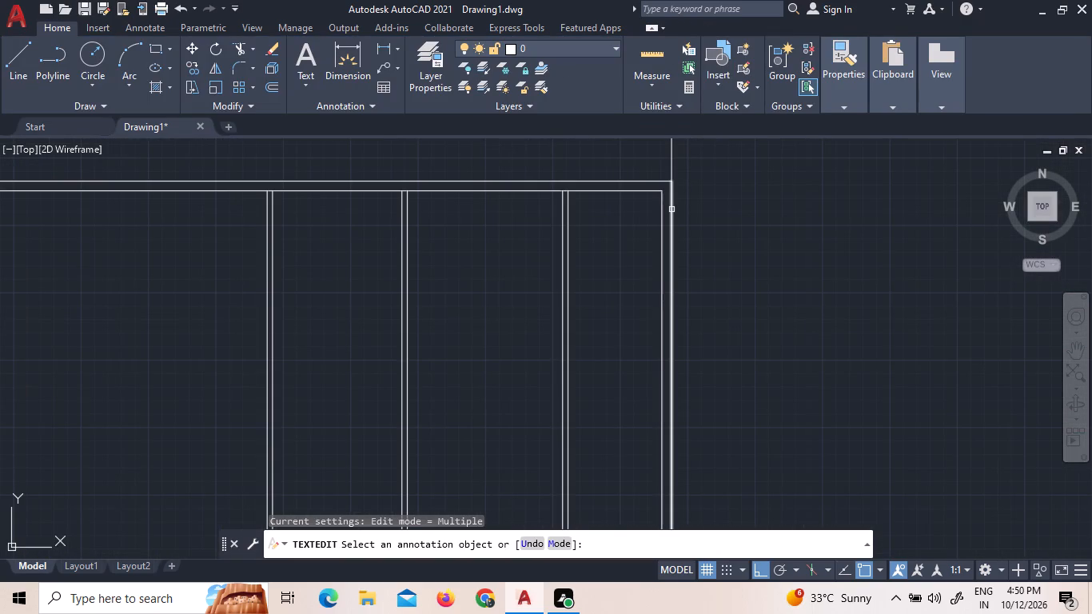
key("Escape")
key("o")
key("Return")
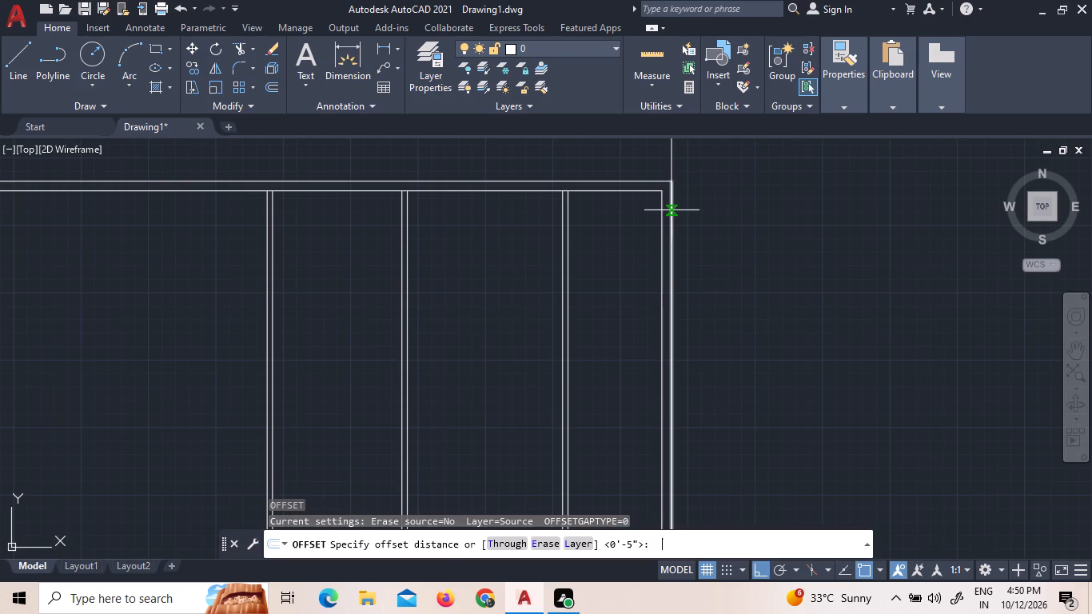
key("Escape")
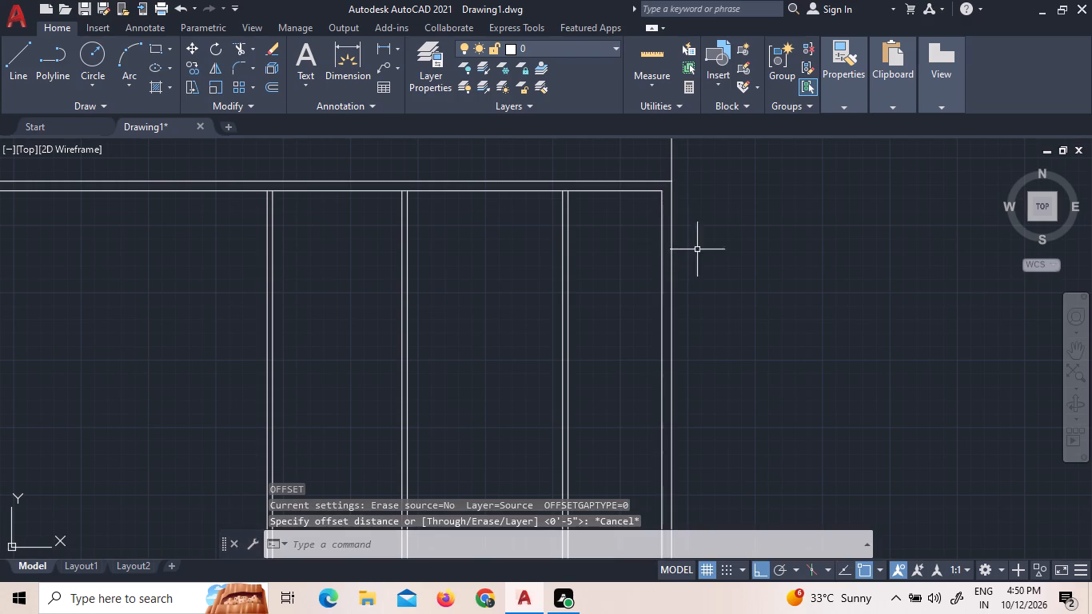
Measure the clear width between the third partition and the plan's right wall.
left_click(656, 65)
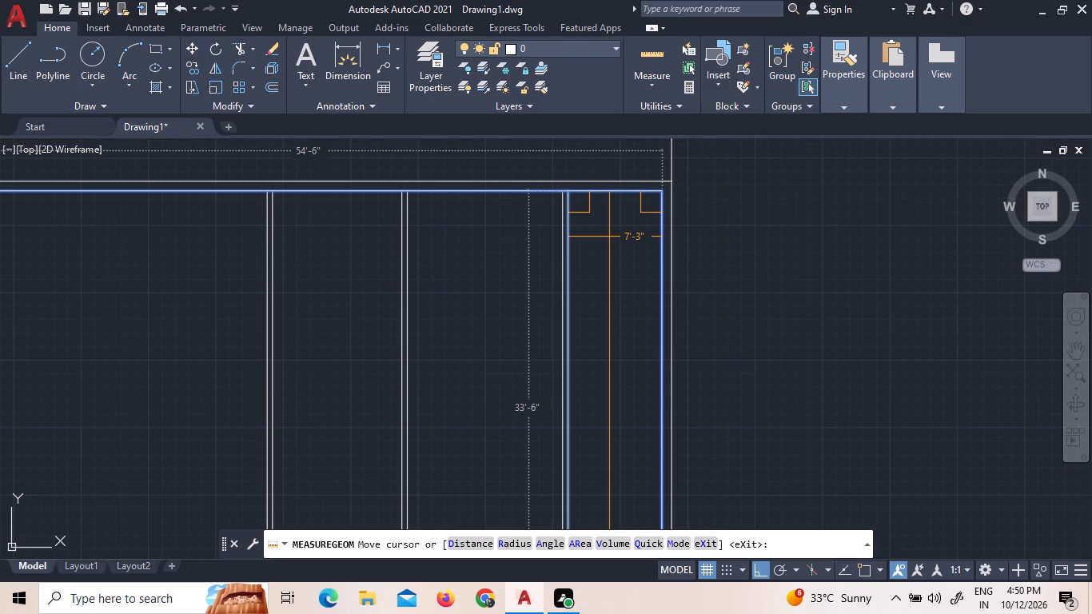
key("Escape")
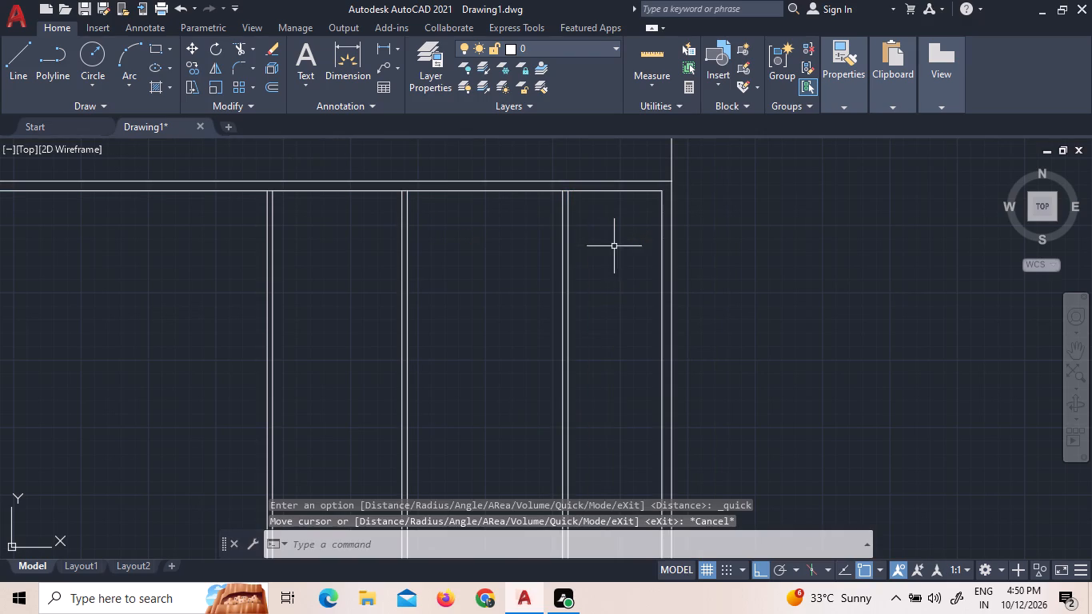
Delete the inner and outer vertical lines of the plan's right wall.
left_click(662, 249)
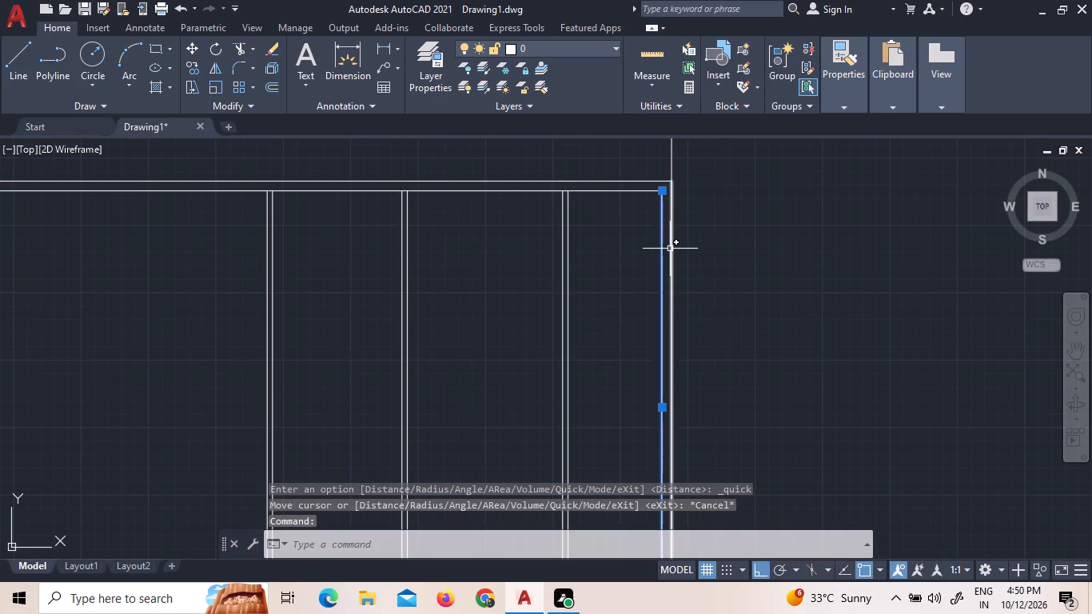
left_click(670, 249)
key("Delete")
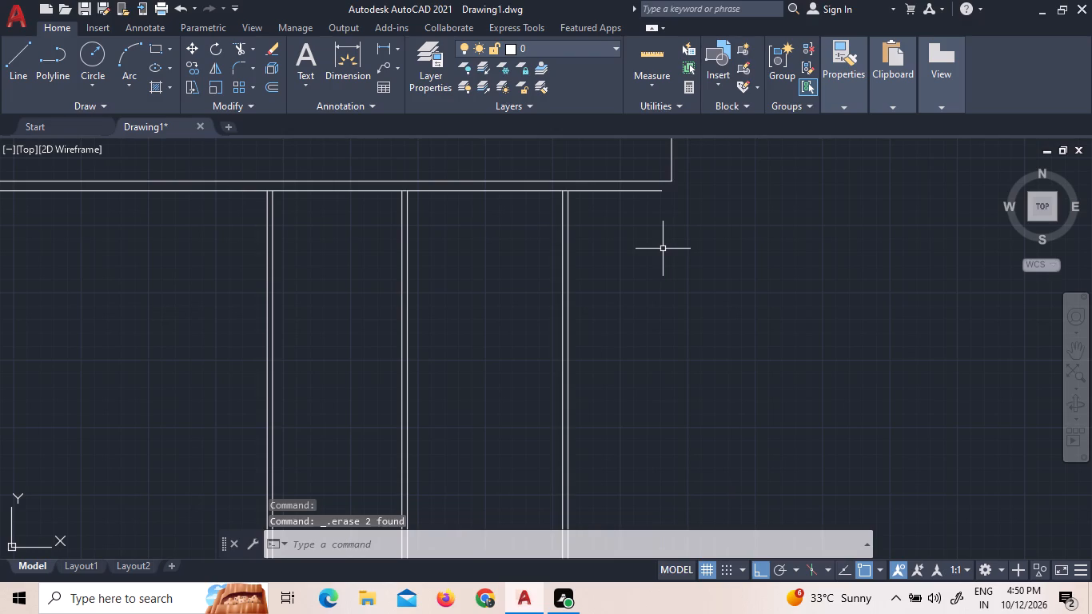
Offset the third partition's right-hand line 7' outward, toward the deleted right wall's location.
key("o")
key("Return")
key("7")
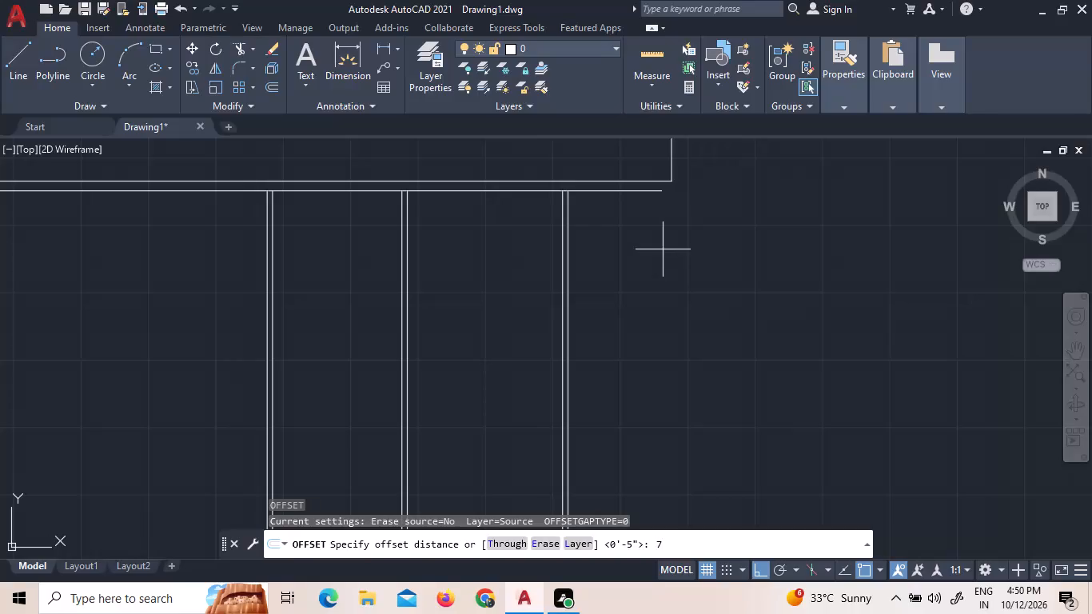
key("apostrophe")
key("Return")
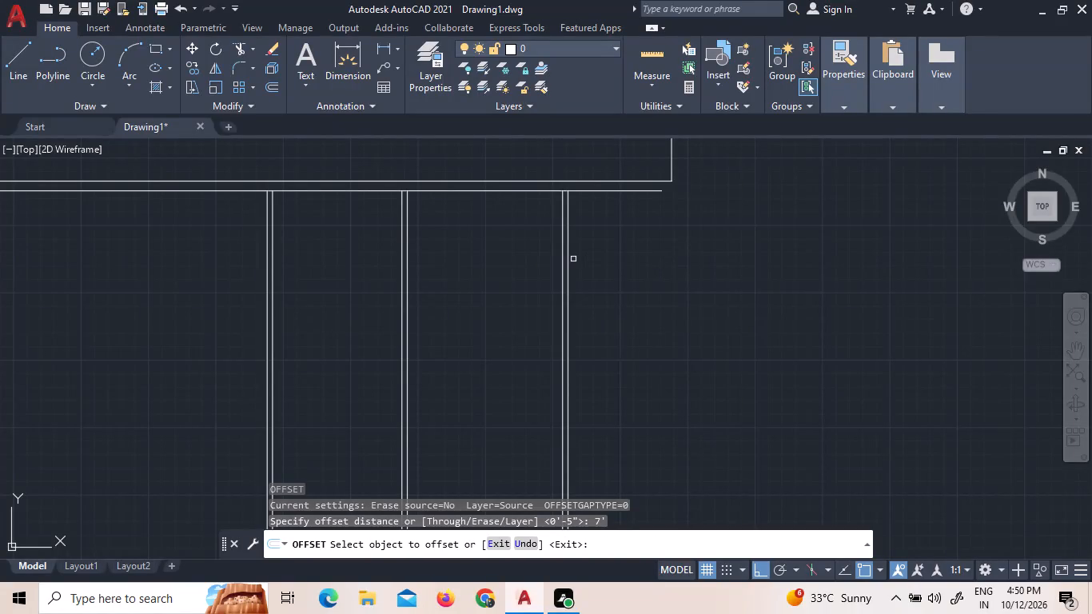
left_click(567, 261)
left_click(627, 271)
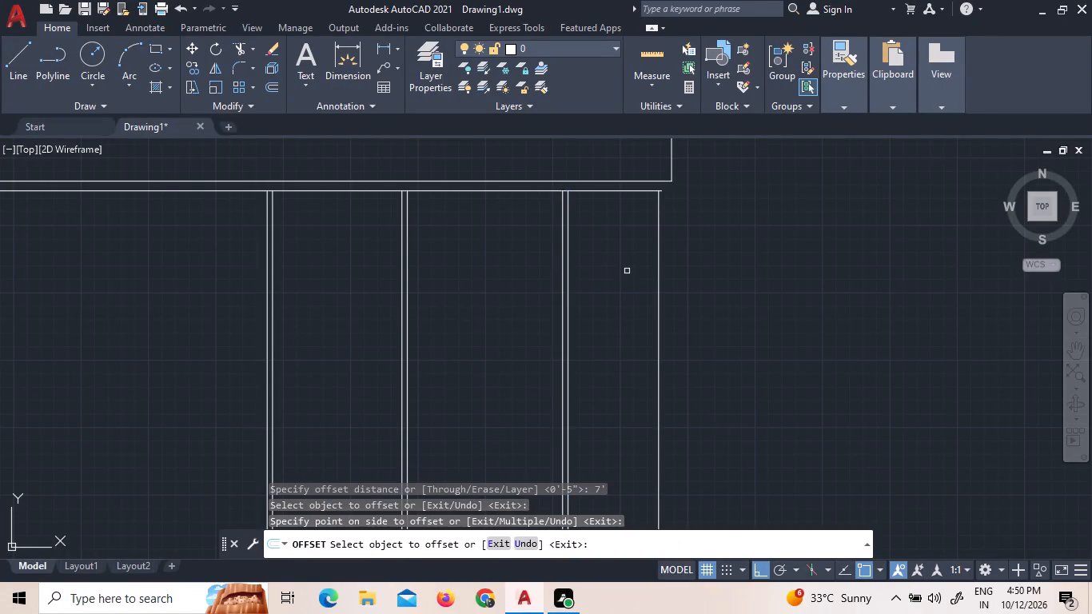
key("Escape")
Offset the new rightmost vertical line 5" outward to give the fourth partition its thickness.
key("o")
key("Return")
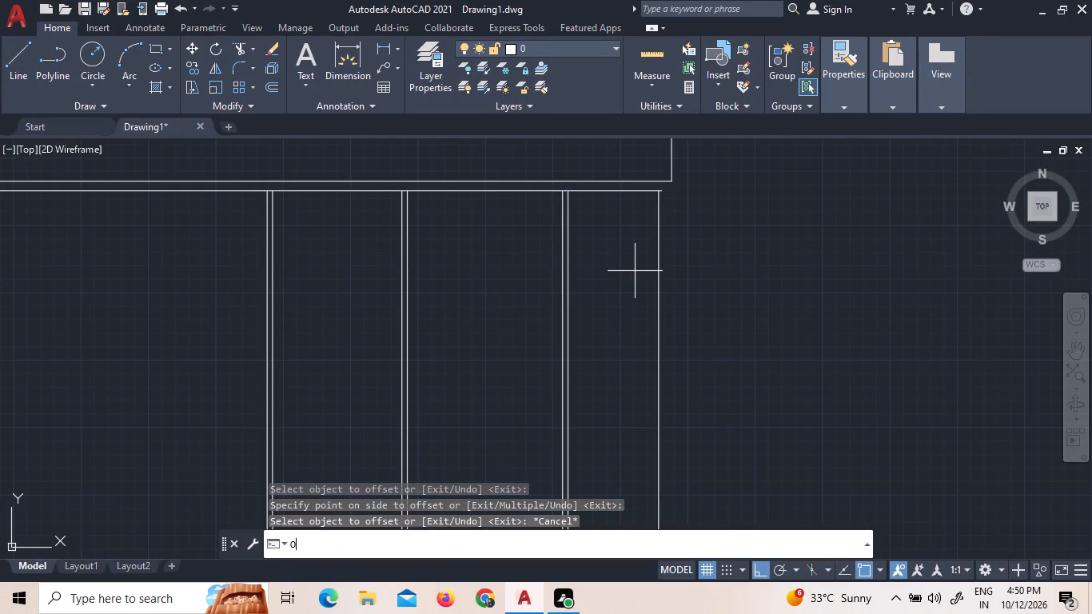
key("5")
key("shift+quotedbl")
key("Return")
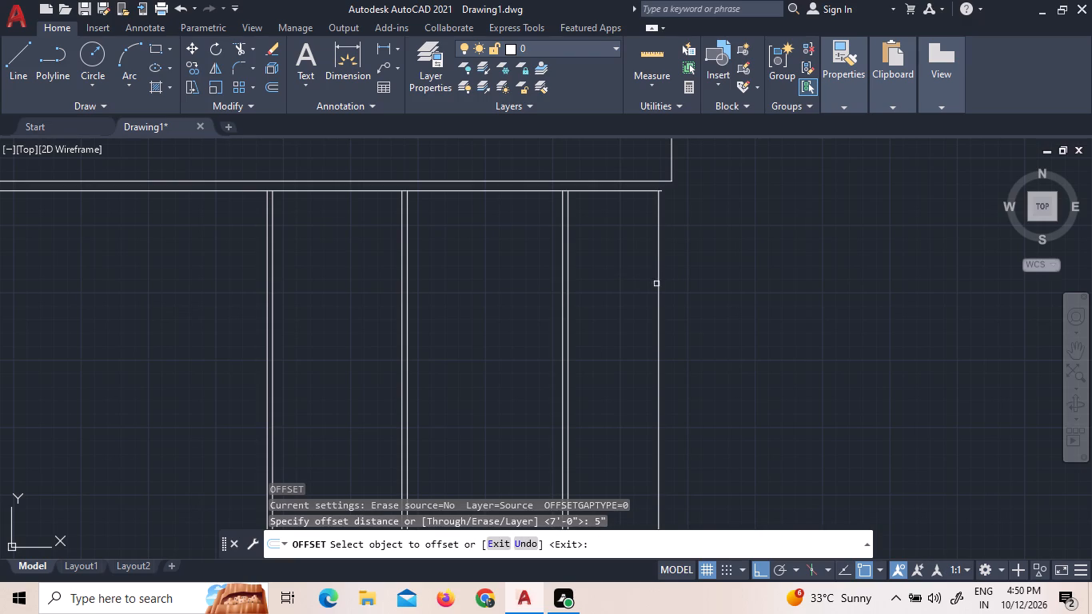
left_click(660, 285)
left_click(668, 284)
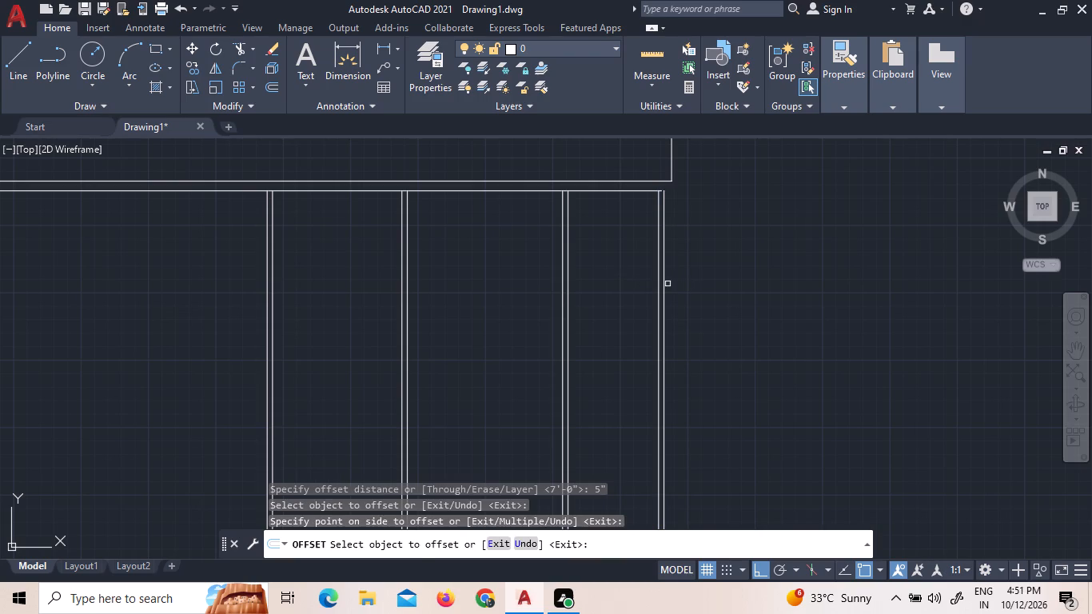
key("Escape")
key("Escape")
Offset the fourth partition's right-hand line 10' outward to place the inner face of the new right wall.
key("o")
key("Return")
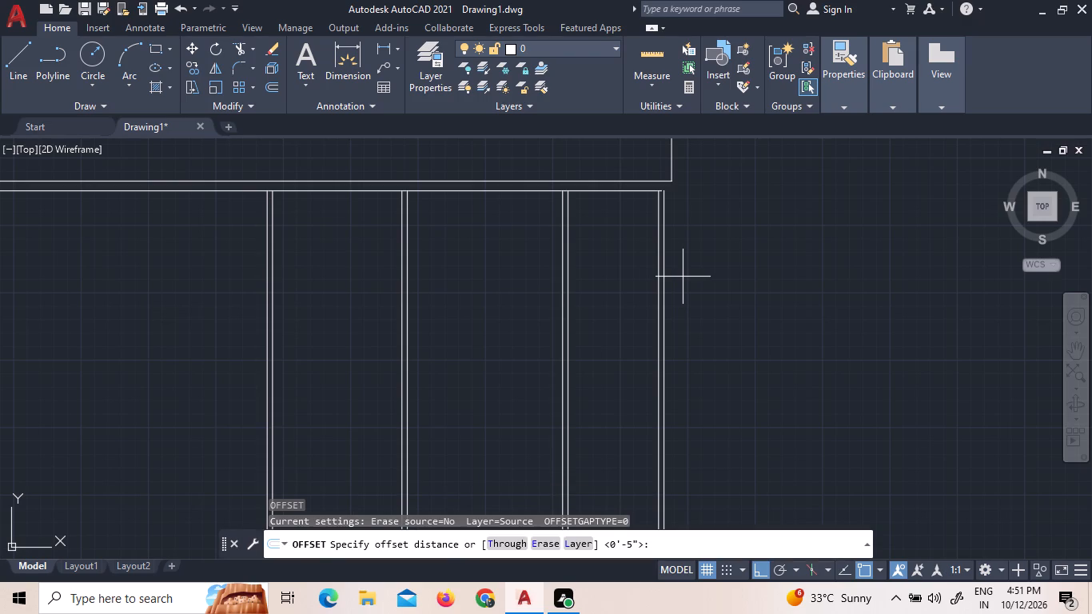
type("10")
key("apostrophe")
key("Return")
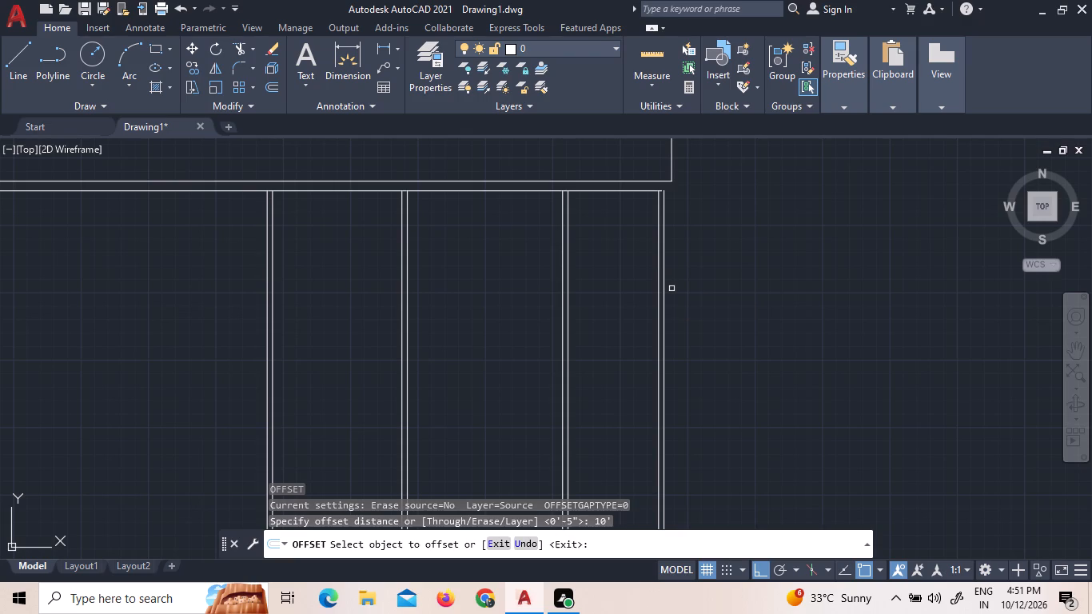
left_click(666, 289)
left_click(699, 289)
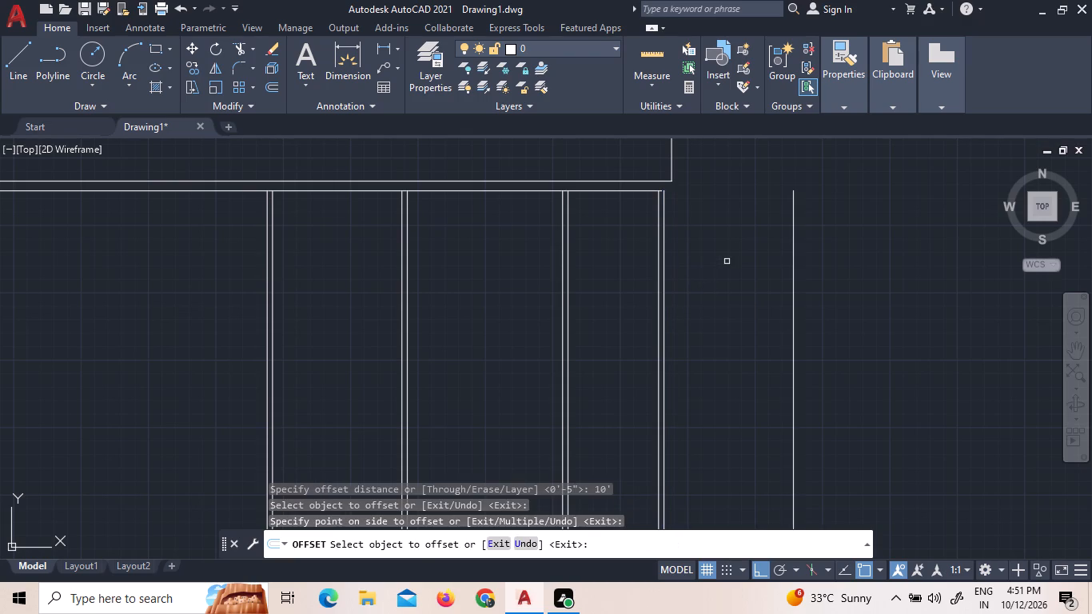
key("Escape")
Offset the new rightmost vertical line 9" outward to give the plan's right wall its thickness.
key("o")
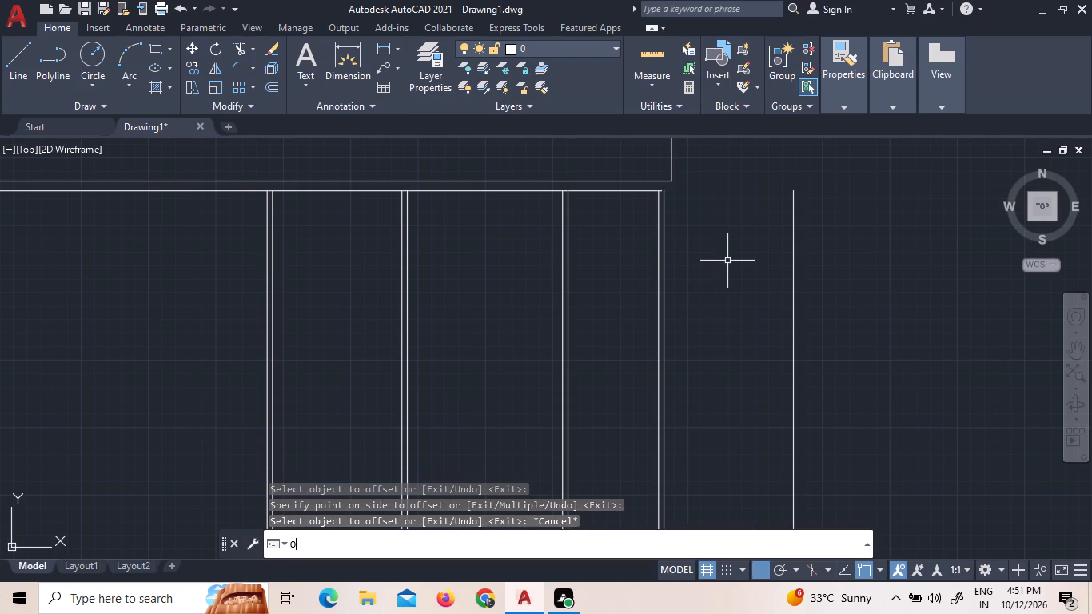
key("Return")
key("9")
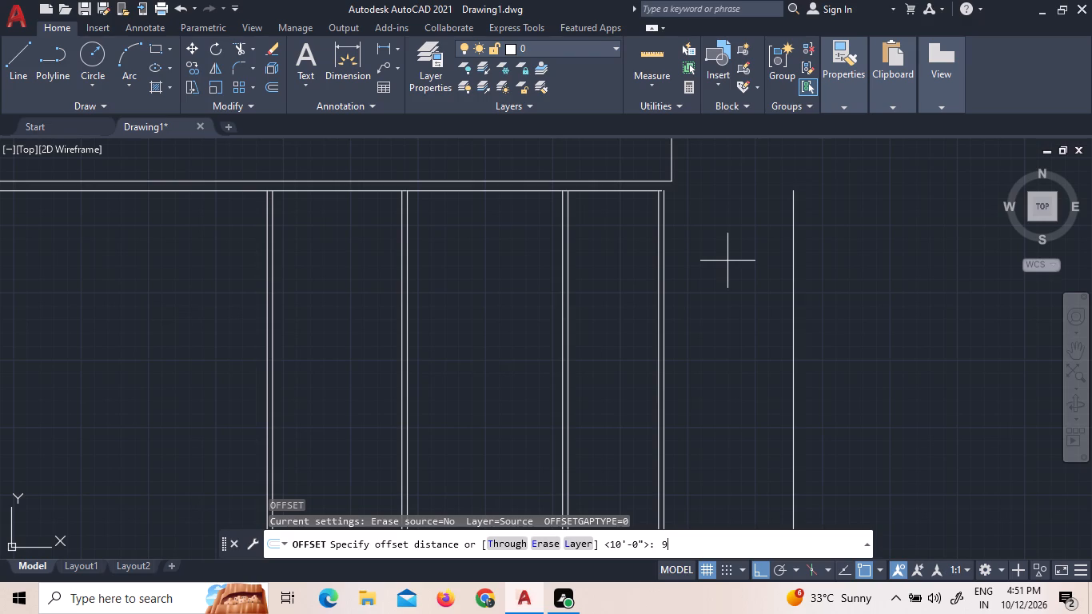
key("shift+quotedbl")
key("Return")
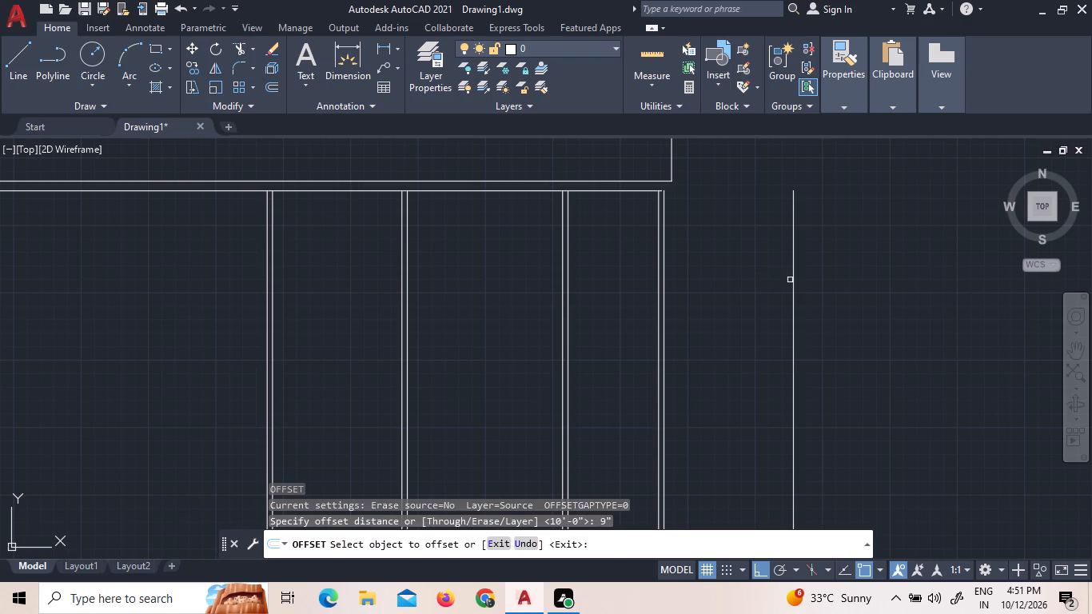
left_click(793, 280)
left_click(810, 281)
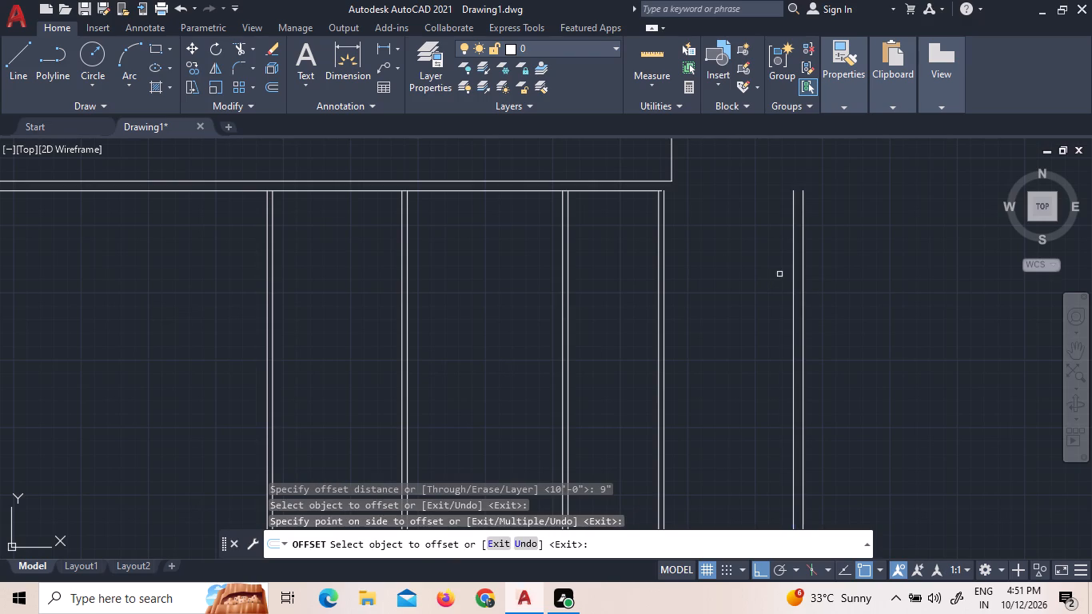
key("Escape")
Extend the top wall's inner line to the outer line of the new right wall.
type("EX")
key("space")
key("space")
left_click(632, 213)
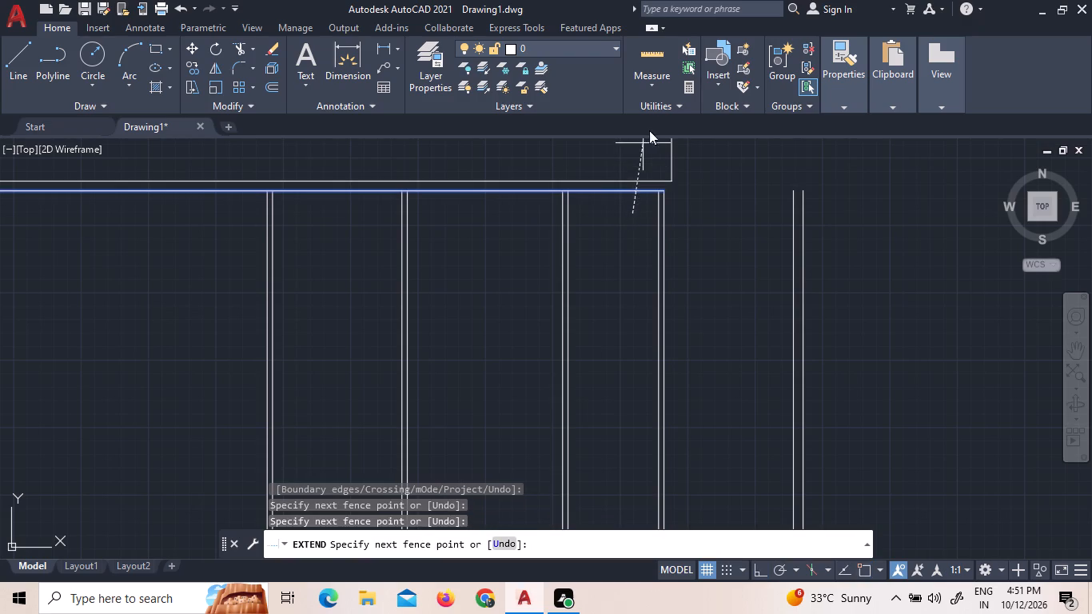
left_click(665, 165)
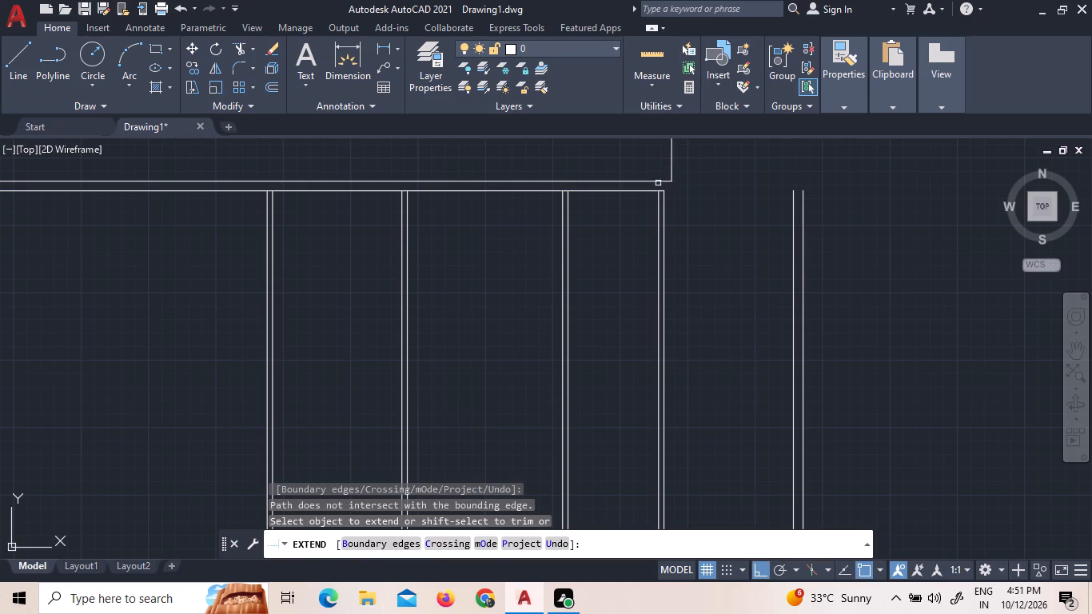
left_click(659, 181)
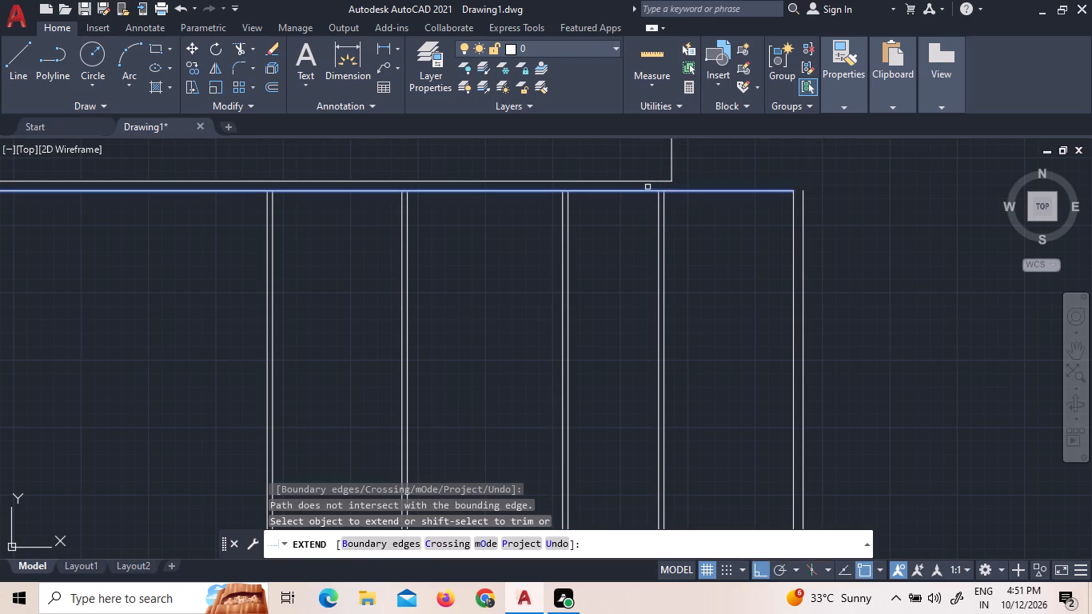
left_click(644, 189)
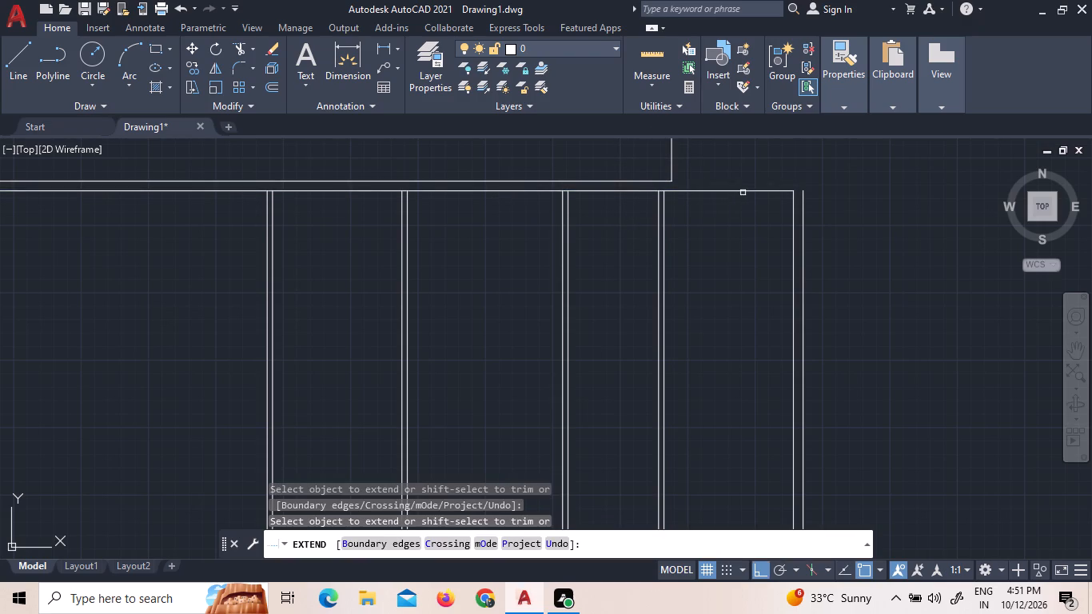
left_click(743, 193)
key("Escape")
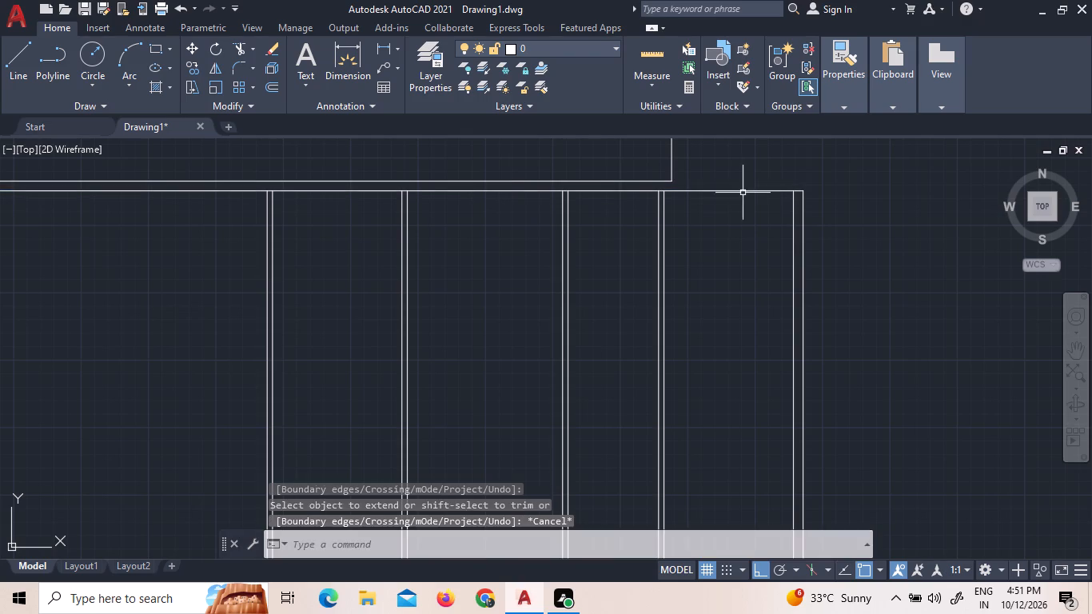
Delete the dimension above the plan whose vertical line rises from the right end of the top wall's outer line.
left_click_drag(717, 163, 661, 160)
left_click(650, 157)
key("Delete")
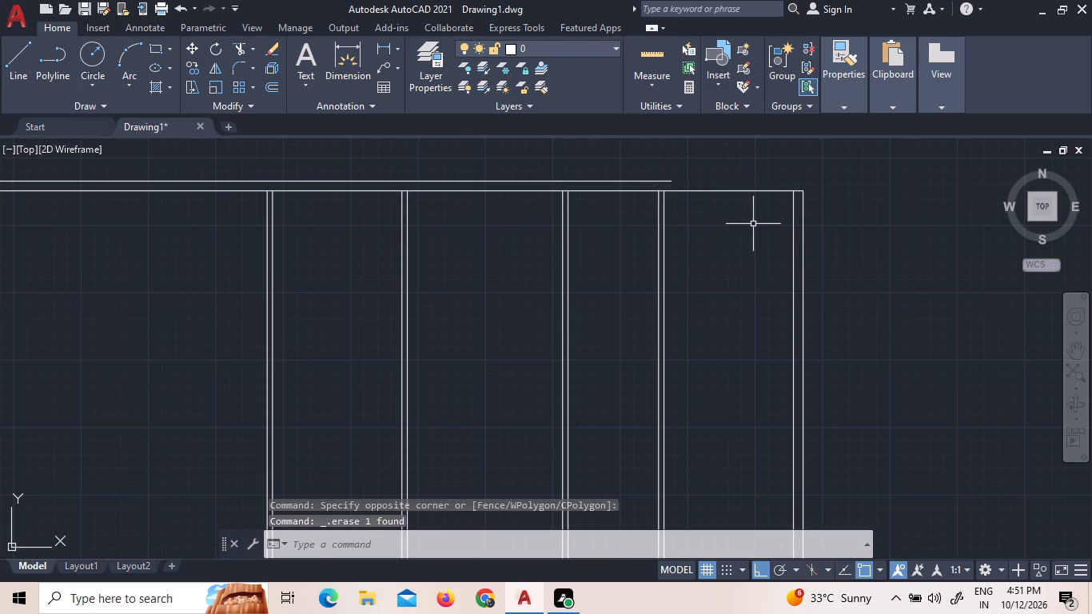
Extend the bottom wall's inner line to the inner line of the new right wall.
key("e")
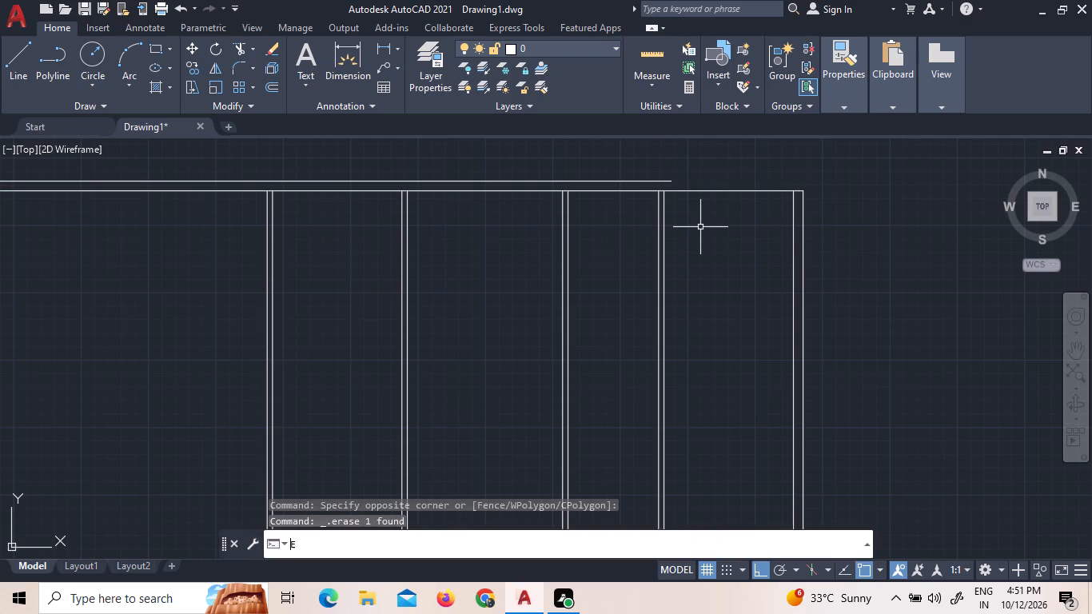
key("x")
key("space")
key("space")
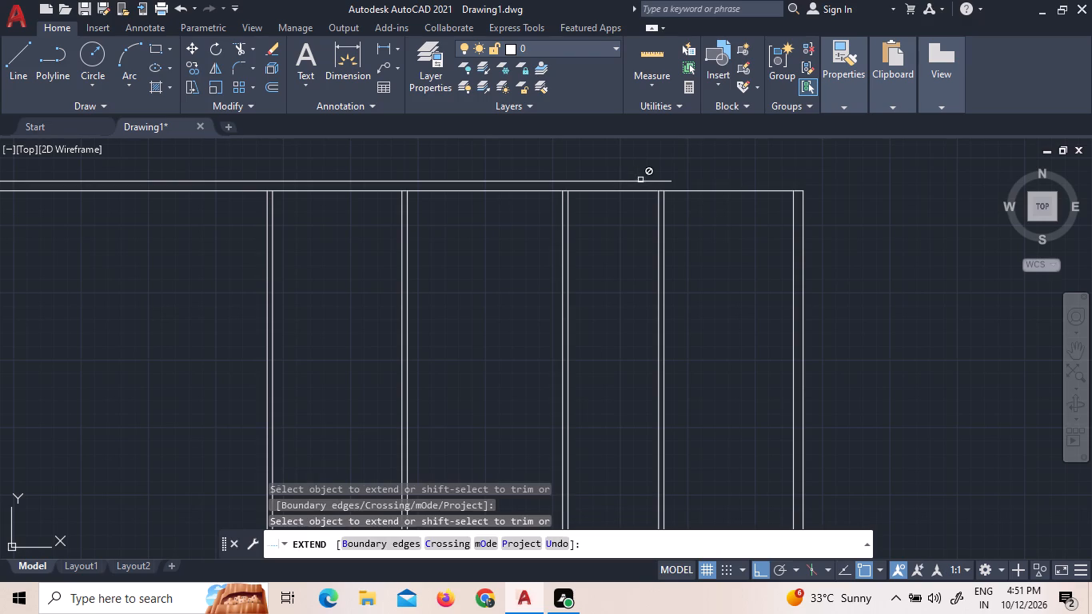
scroll(679, 194, "down", 3)
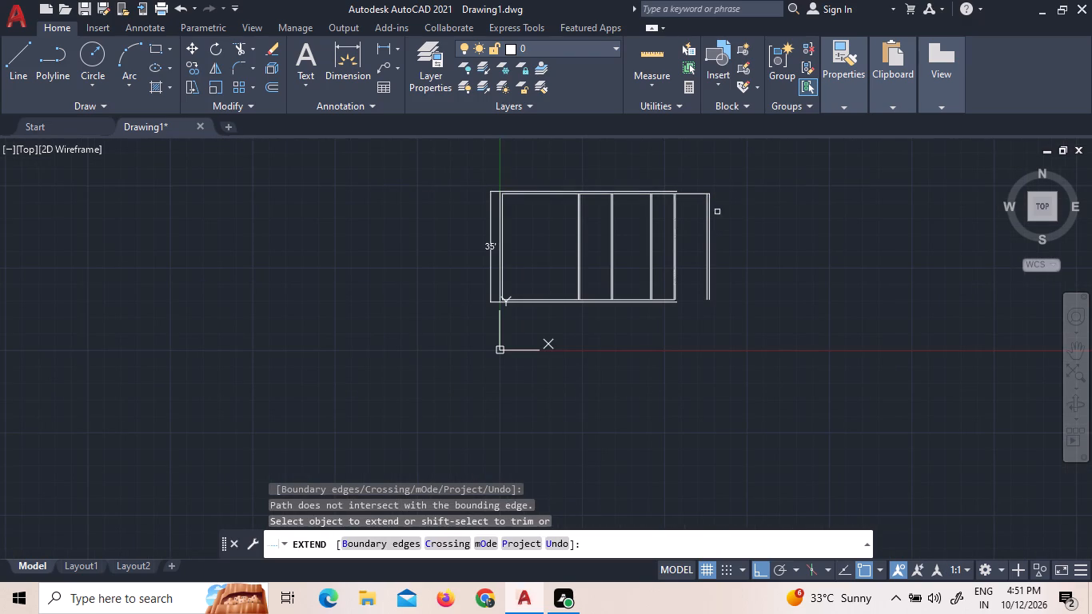
scroll(678, 305, "up", 2)
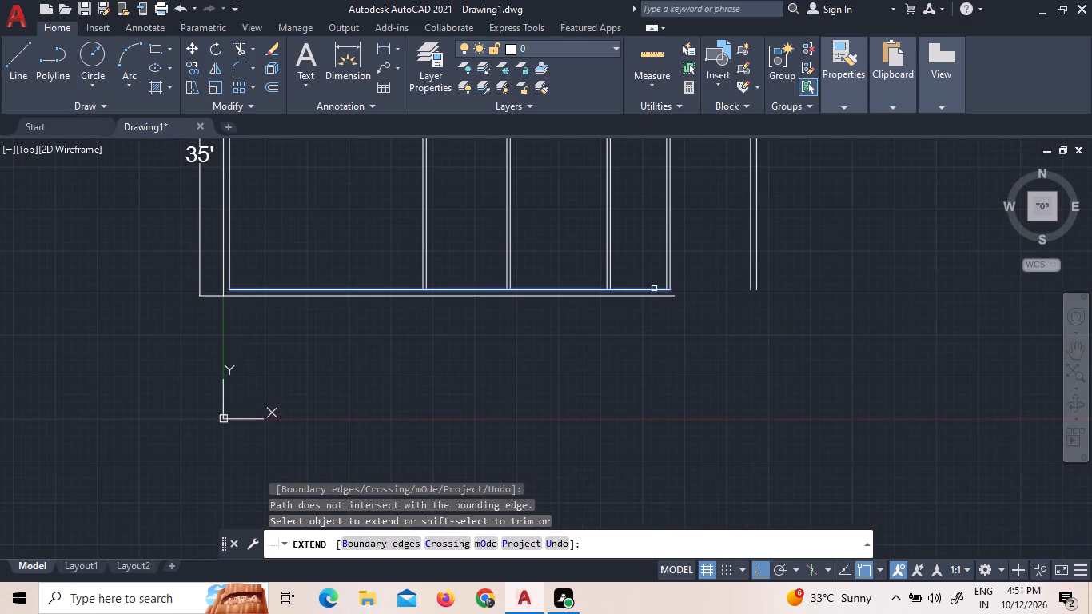
left_click(654, 289)
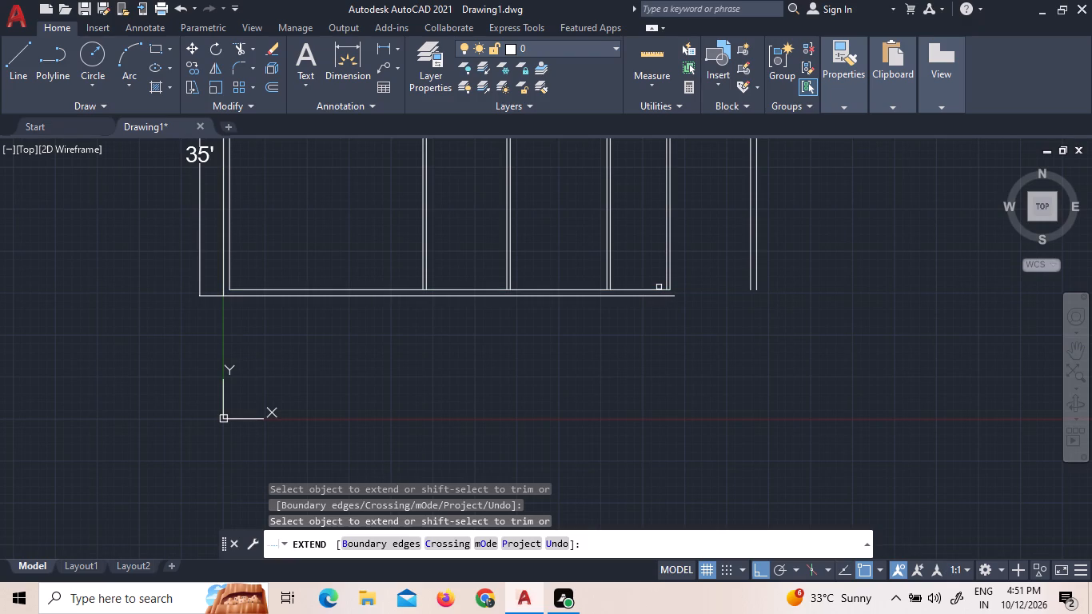
left_click(658, 289)
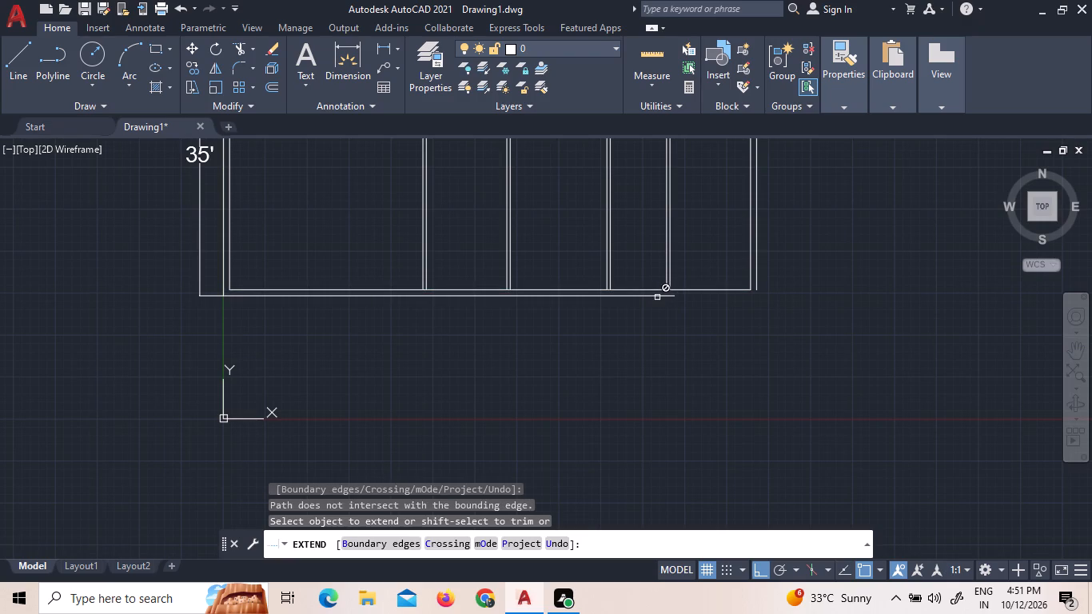
scroll(672, 299, "down", 1)
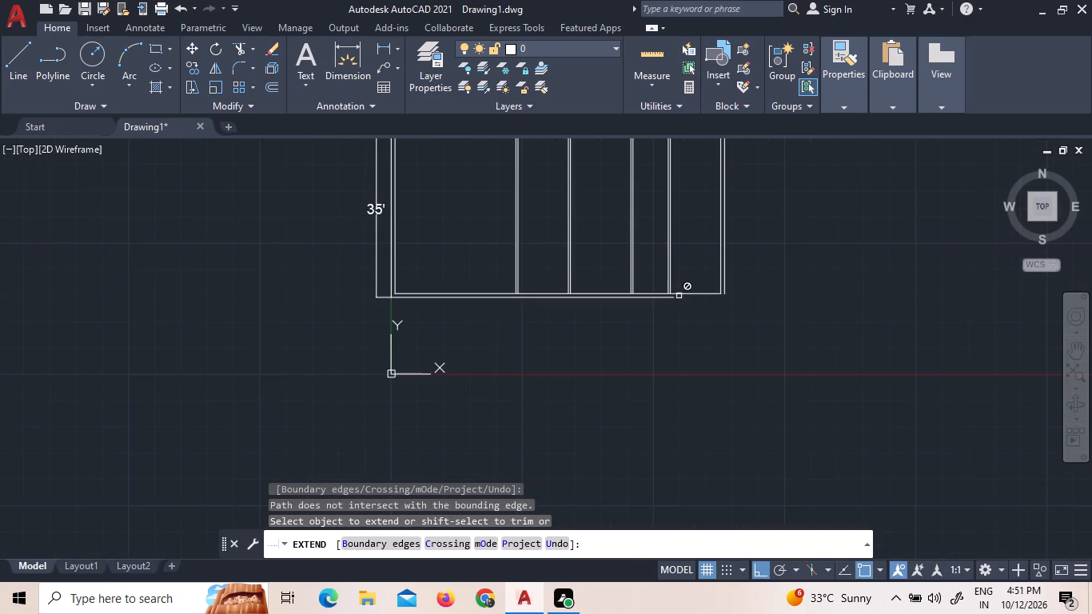
scroll(681, 295, "down", 2)
scroll(706, 240, "up", 2)
key("grave")
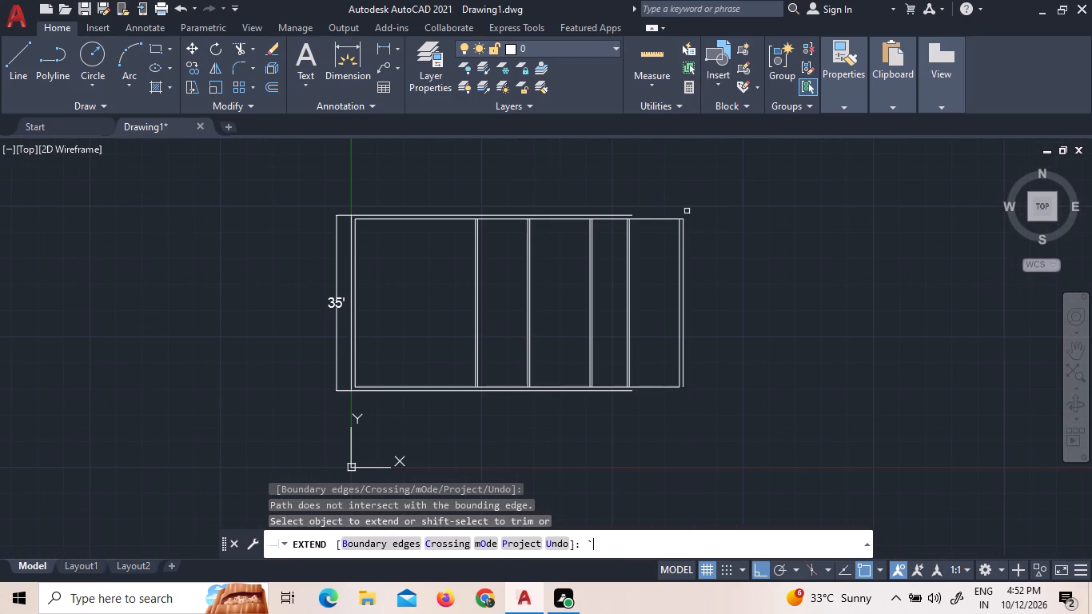
key("Escape")
key("Escape")
key("Escape")
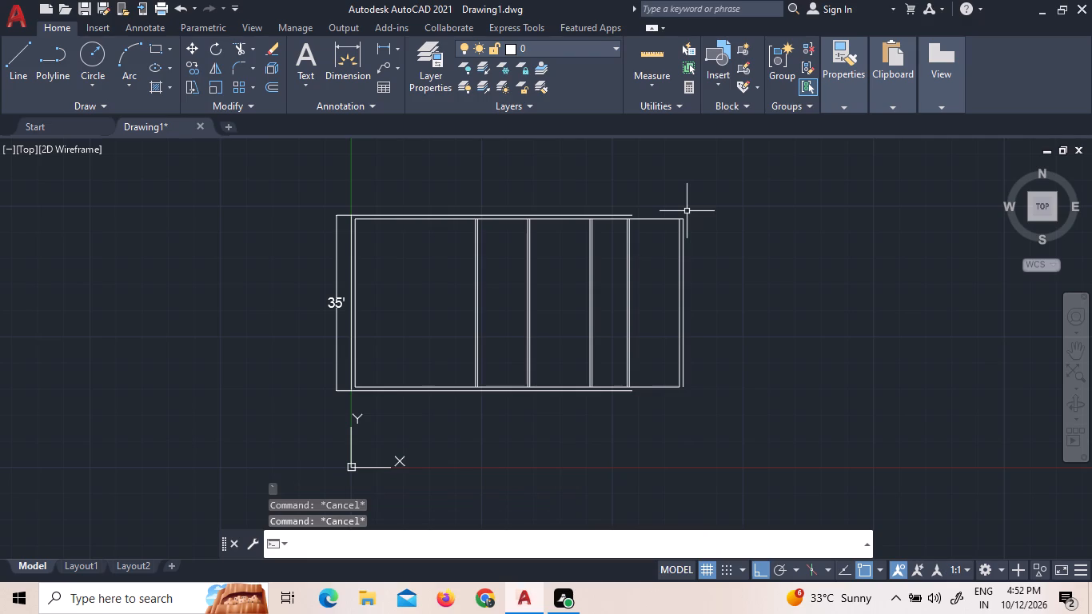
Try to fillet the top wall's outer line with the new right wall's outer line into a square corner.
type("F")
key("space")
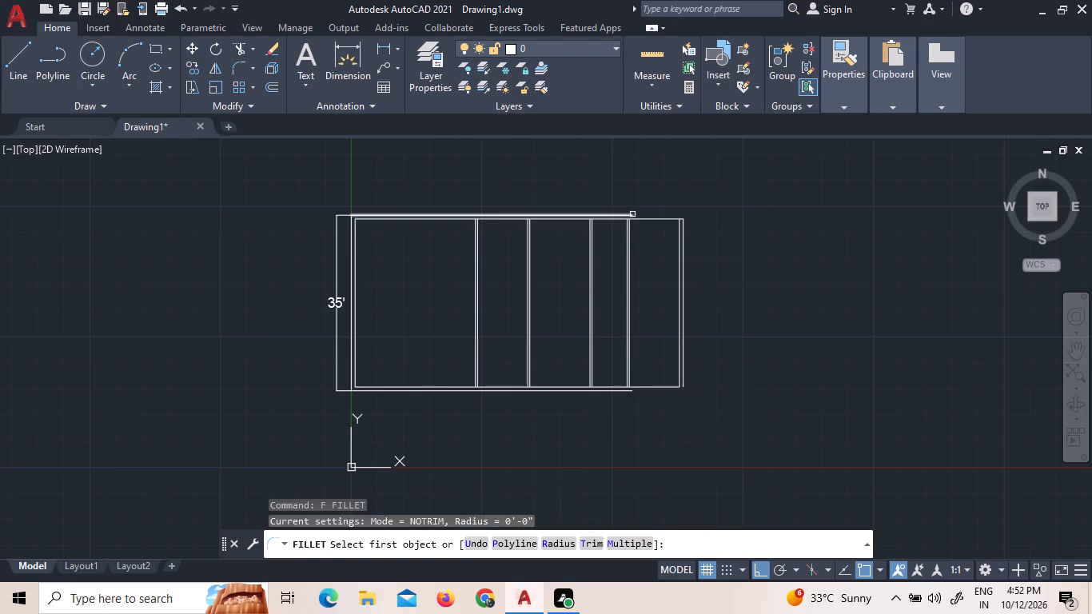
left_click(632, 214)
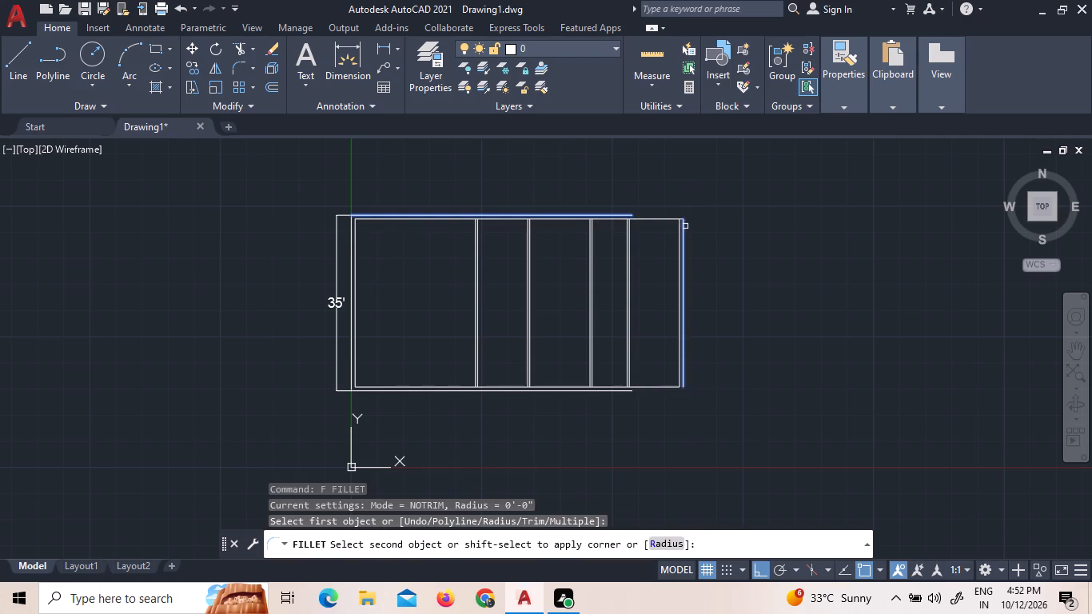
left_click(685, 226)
Trim the piece of the top wall's inner line between the two lines of the new right wall.
scroll(683, 218, "up", 3)
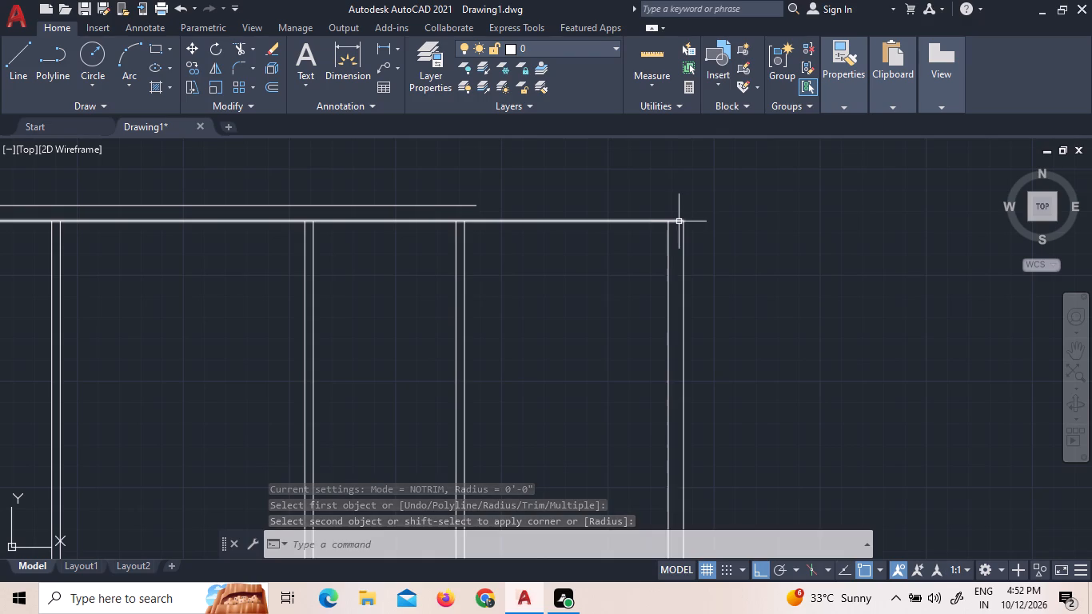
type("TR")
key("space")
key("space")
left_click(679, 221)
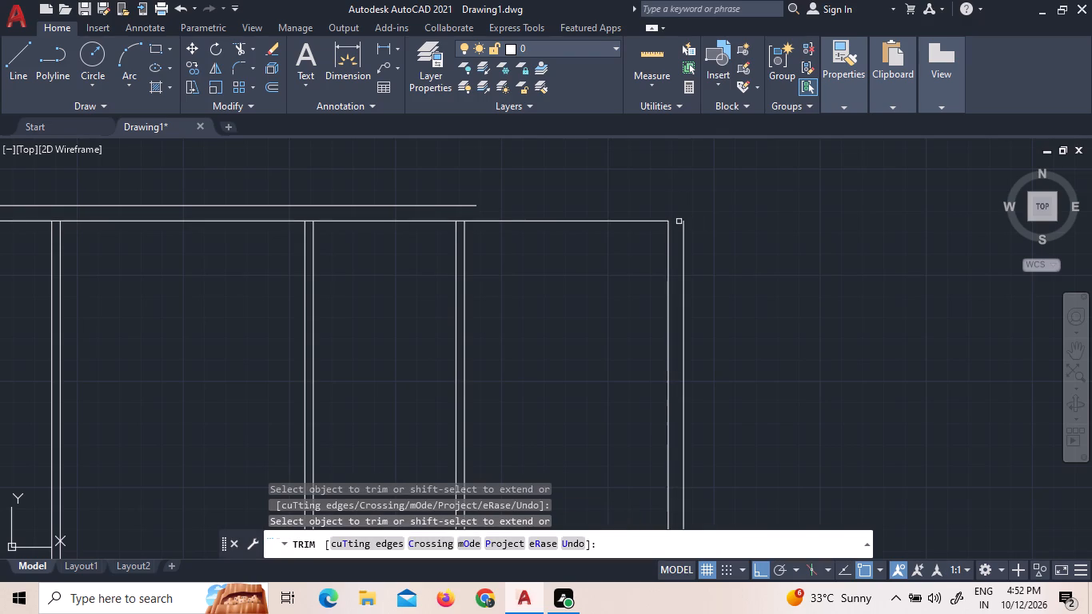
key("Escape")
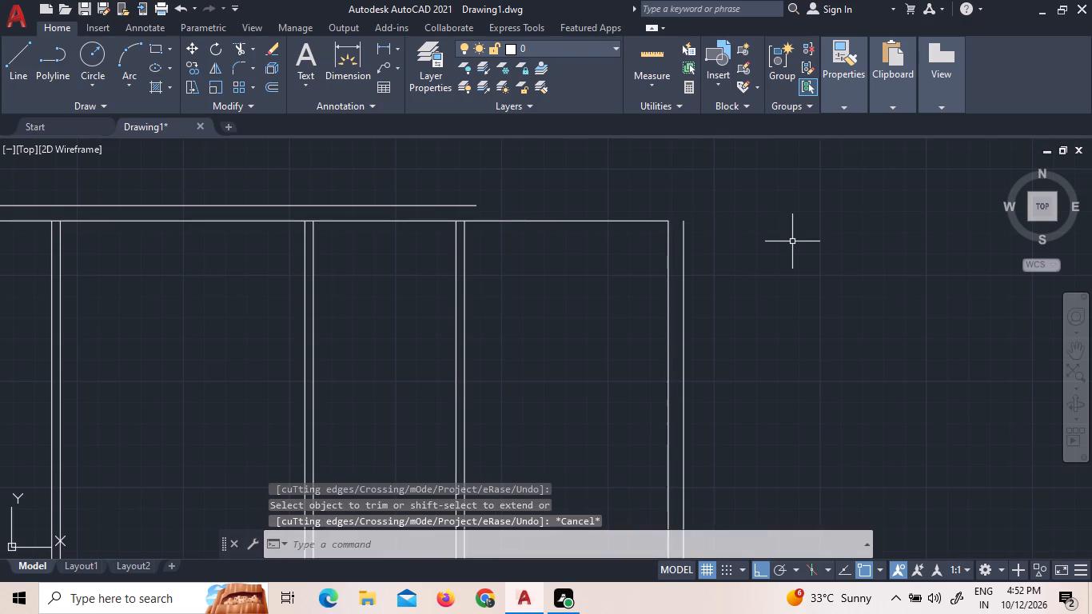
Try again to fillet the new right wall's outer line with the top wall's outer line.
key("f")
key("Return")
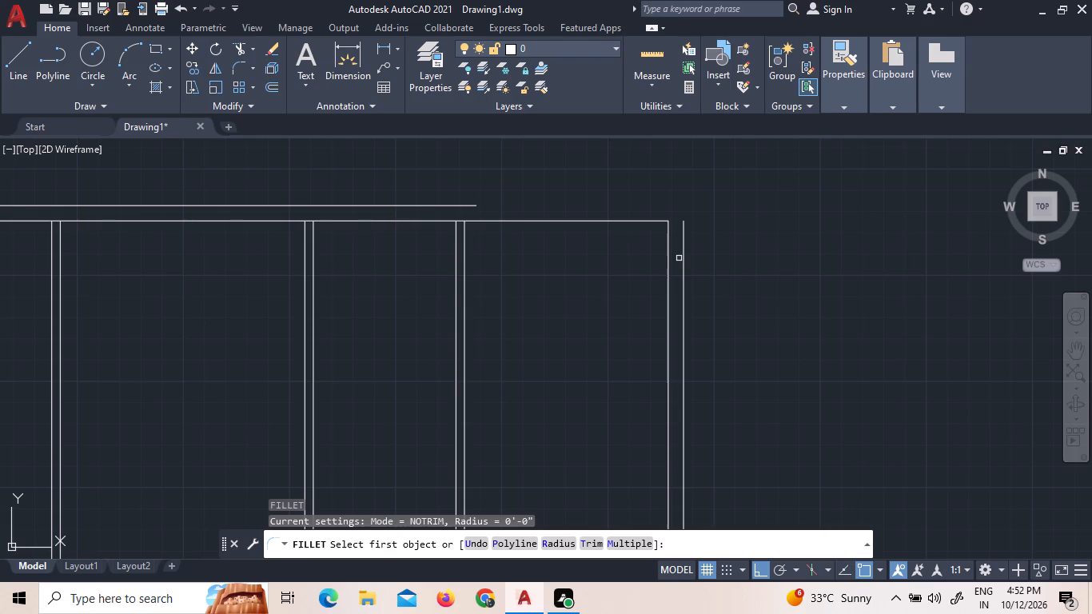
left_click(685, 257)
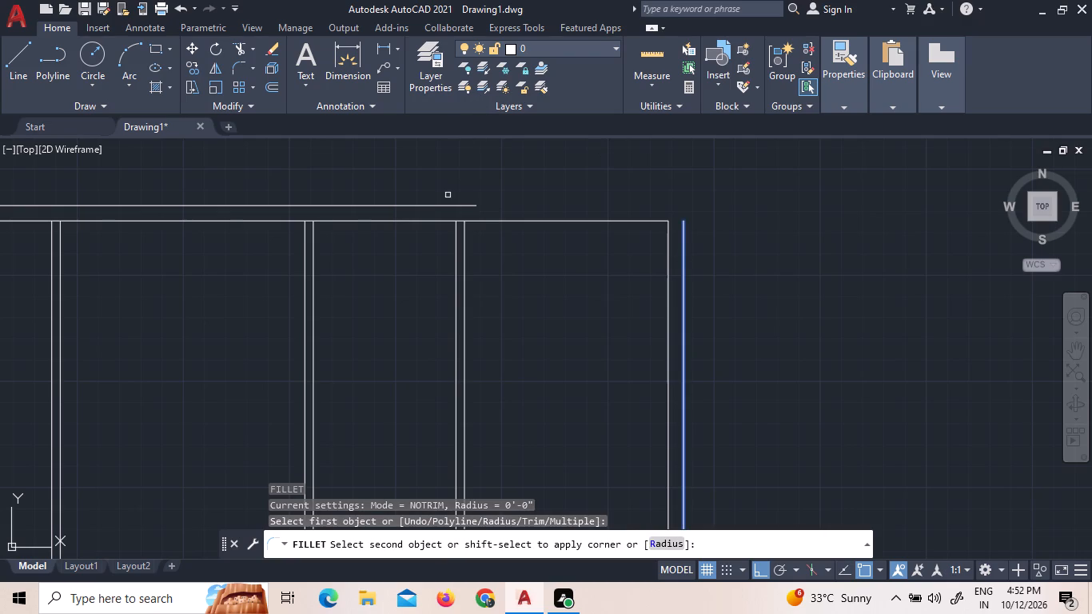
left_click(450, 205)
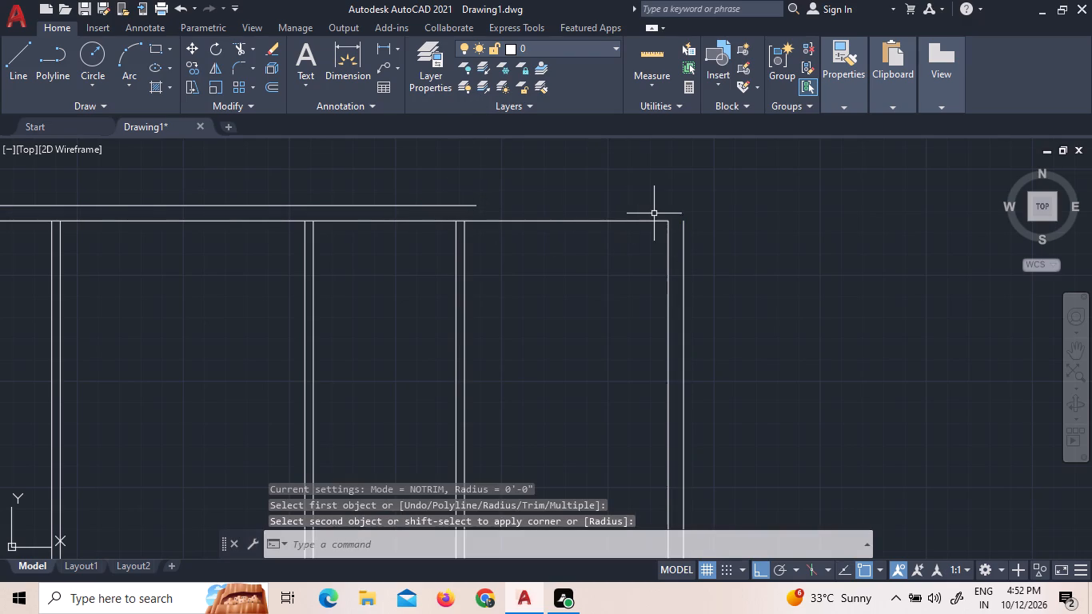
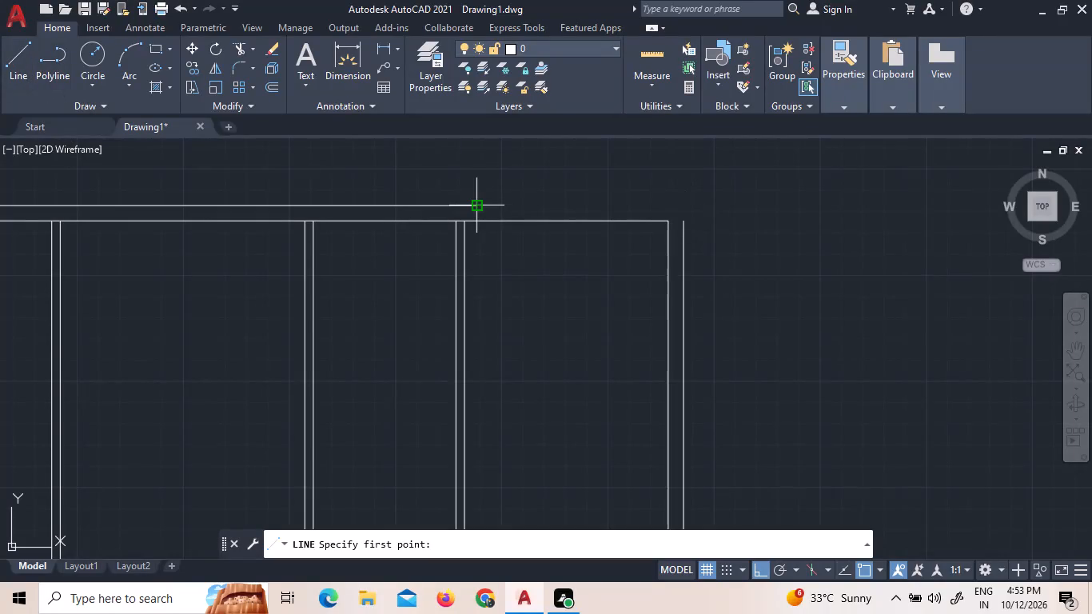
Draw a horizontal line continuing the top wall's outer line past the outer line of the right wall.
scroll(478, 209, "up", 2)
left_click_drag(472, 201, 575, 223)
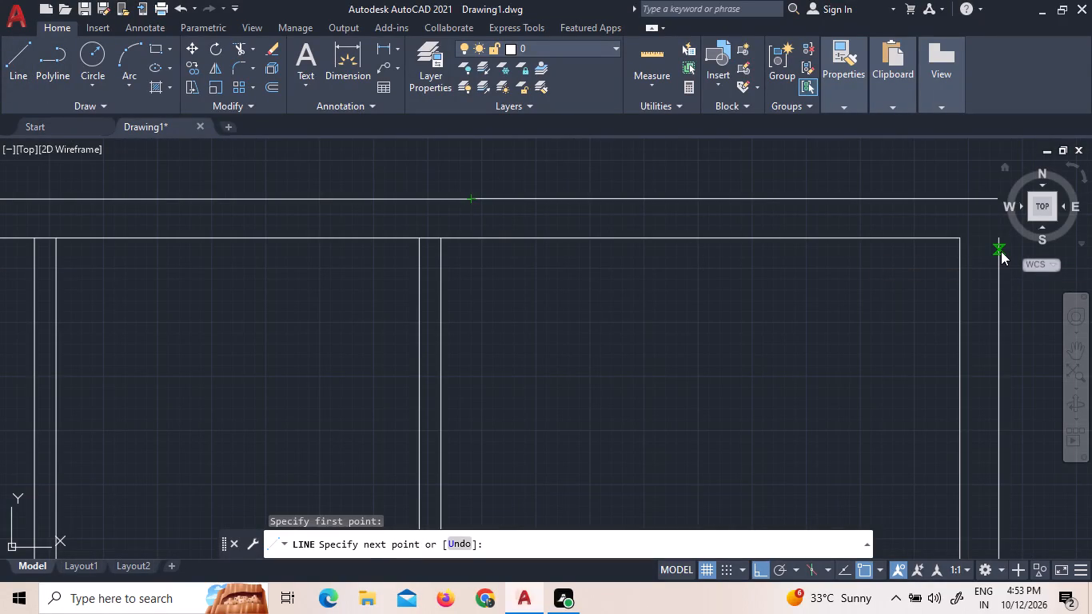
scroll(997, 245, "down", 4)
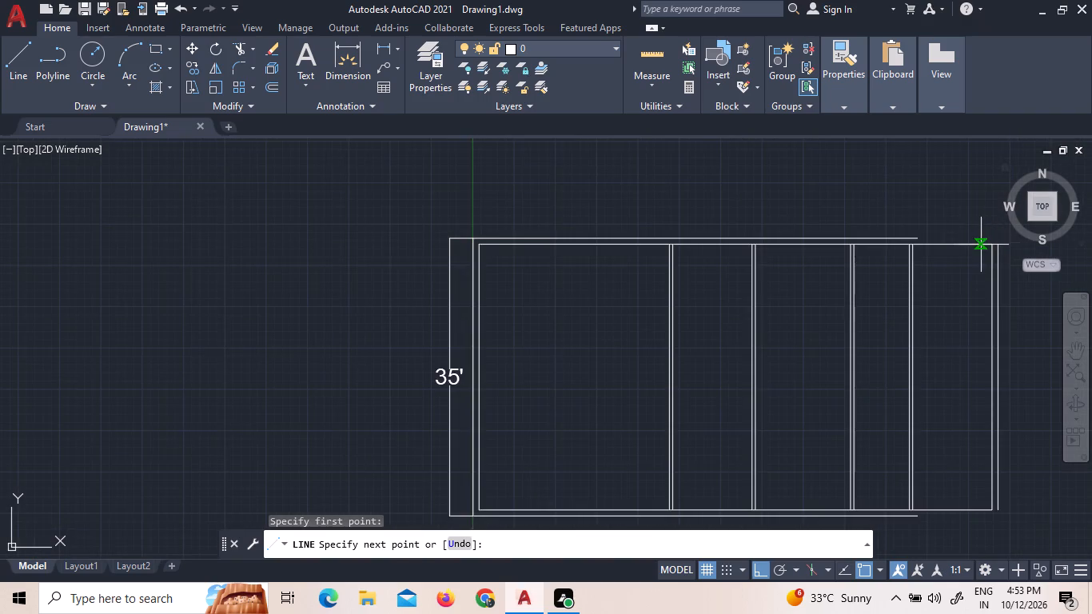
scroll(969, 253, "down", 2)
scroll(989, 243, "up", 3)
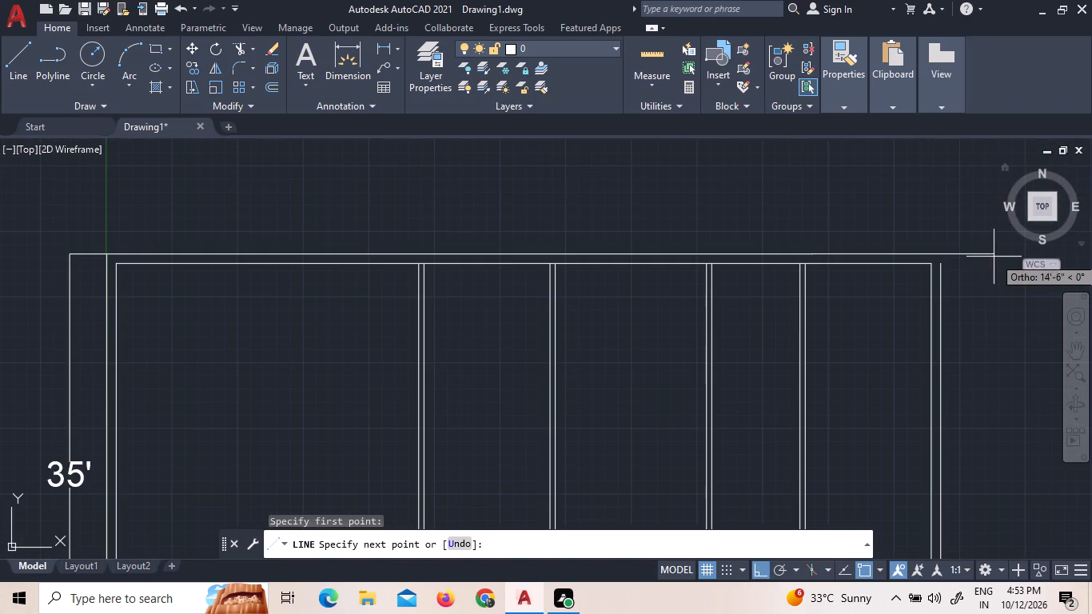
left_click(967, 261)
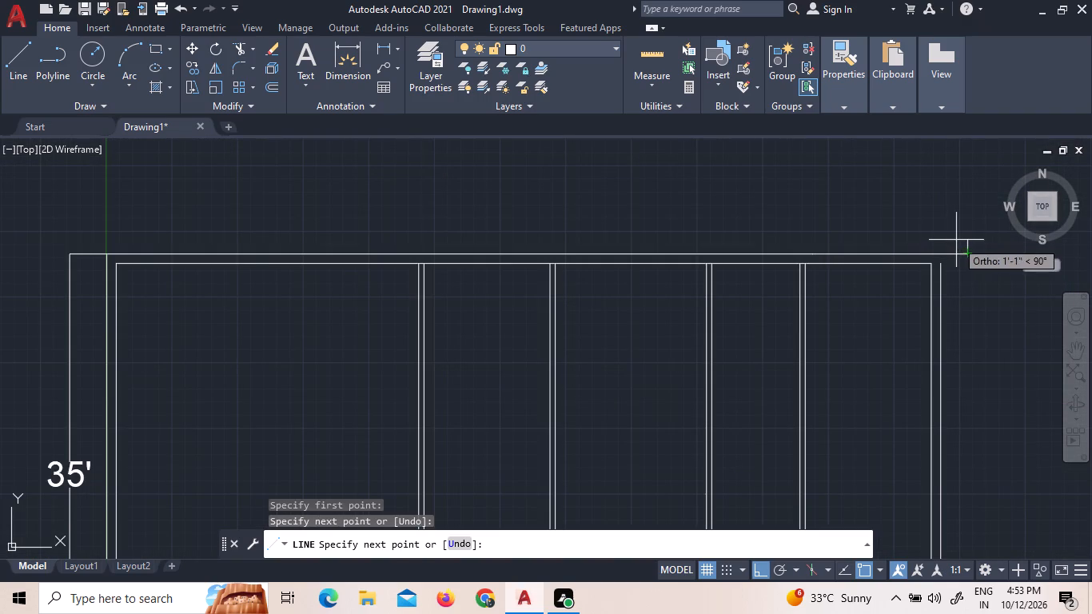
right_click(951, 232)
left_click(958, 236)
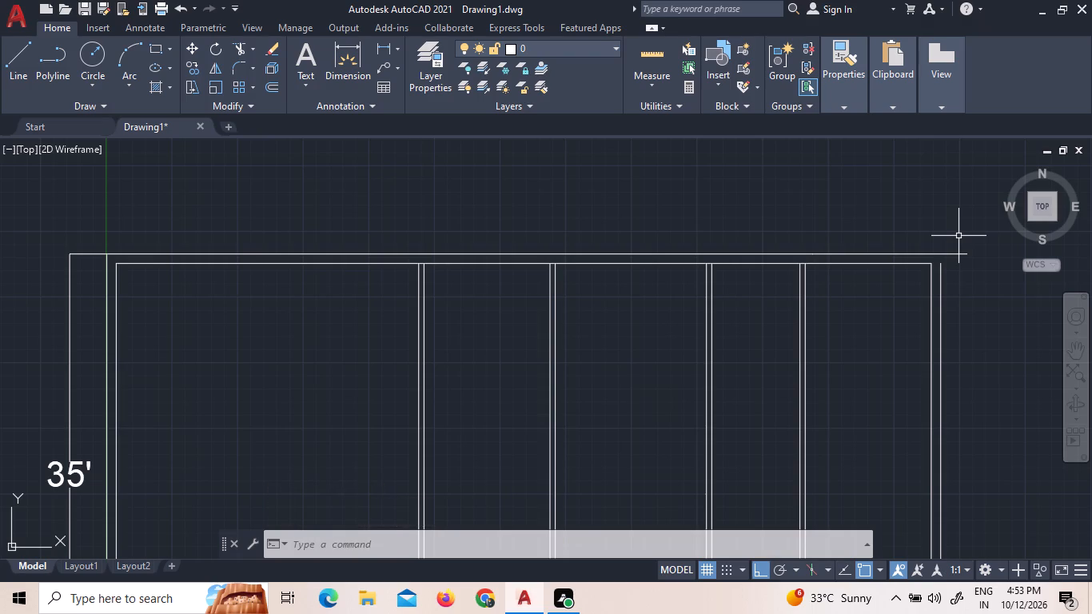
key("Escape")
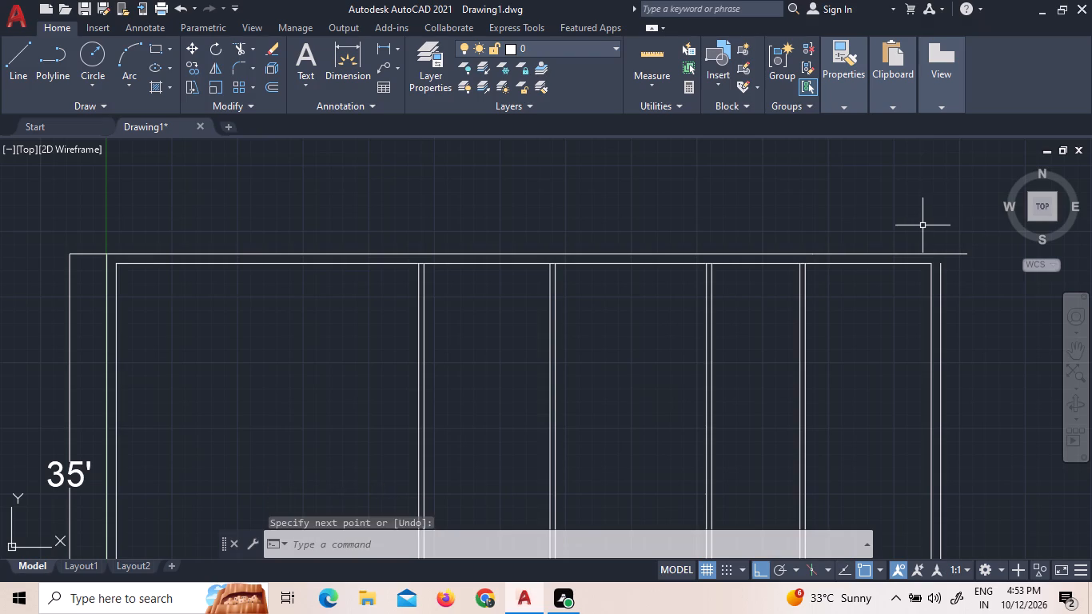
Extend the right wall's outer line up to the top wall's lengthened outer line.
key("e")
type("X")
key("space")
key("space")
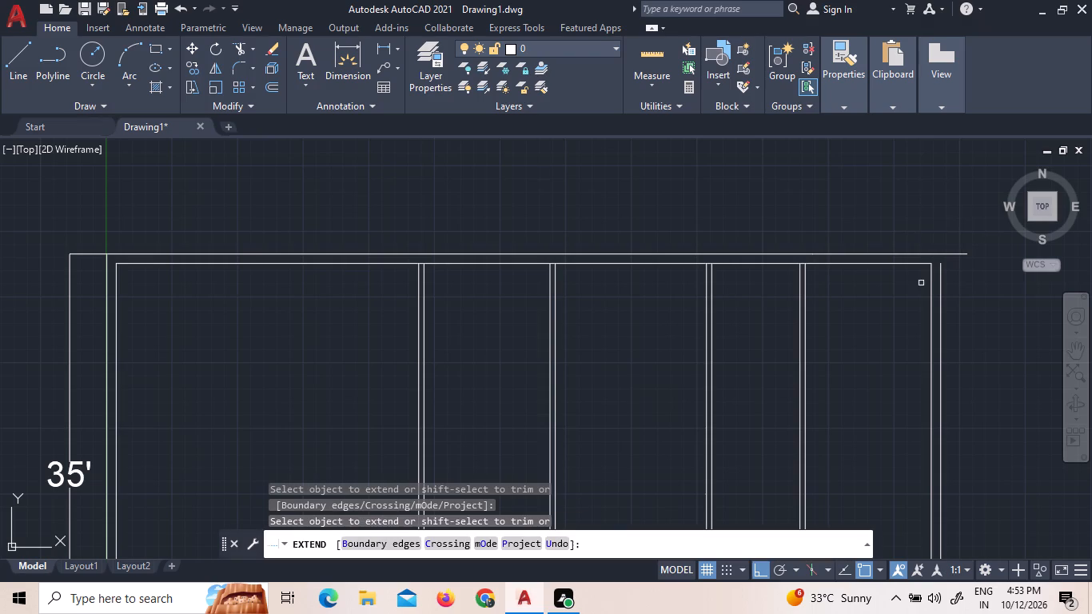
left_click(939, 310)
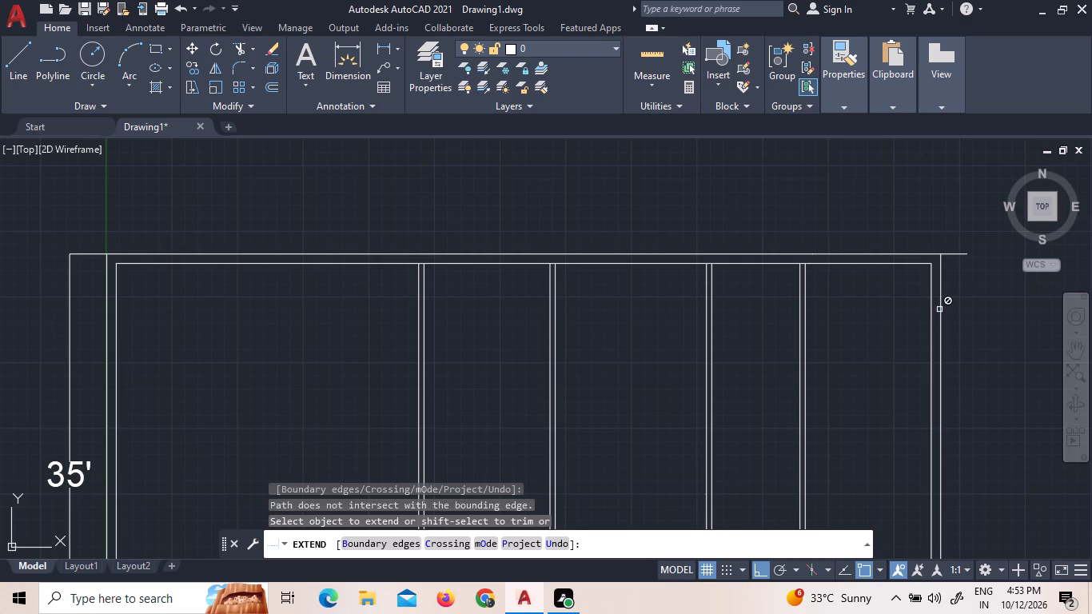
key("Escape")
Trim the part of the top wall's outer line that overhangs the right wall's outer line.
type("TR")
key("space")
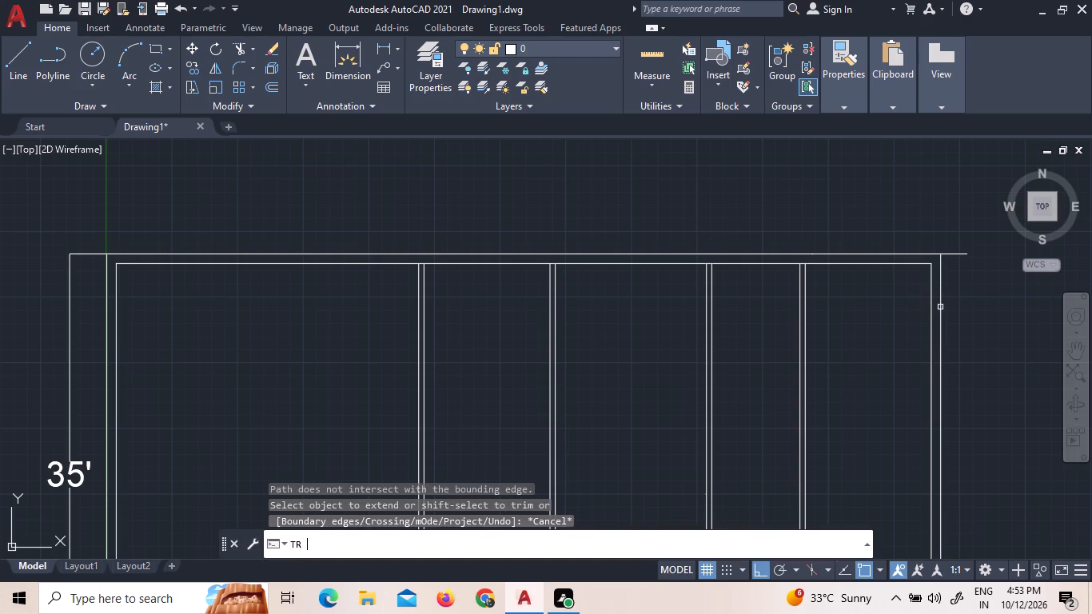
key("space")
left_click(957, 255)
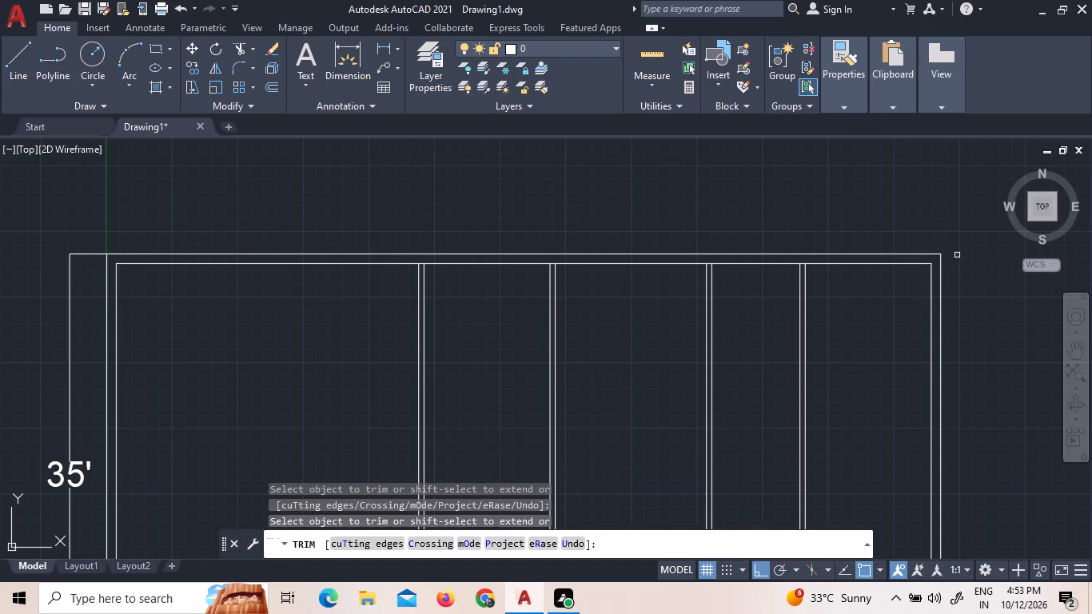
Draw a vertical helper line about 15' long just outside the right wall, crossing the level of the bottom wall.
scroll(957, 255, "down", 1)
scroll(970, 344, "down", 3)
scroll(956, 396, "up", 4)
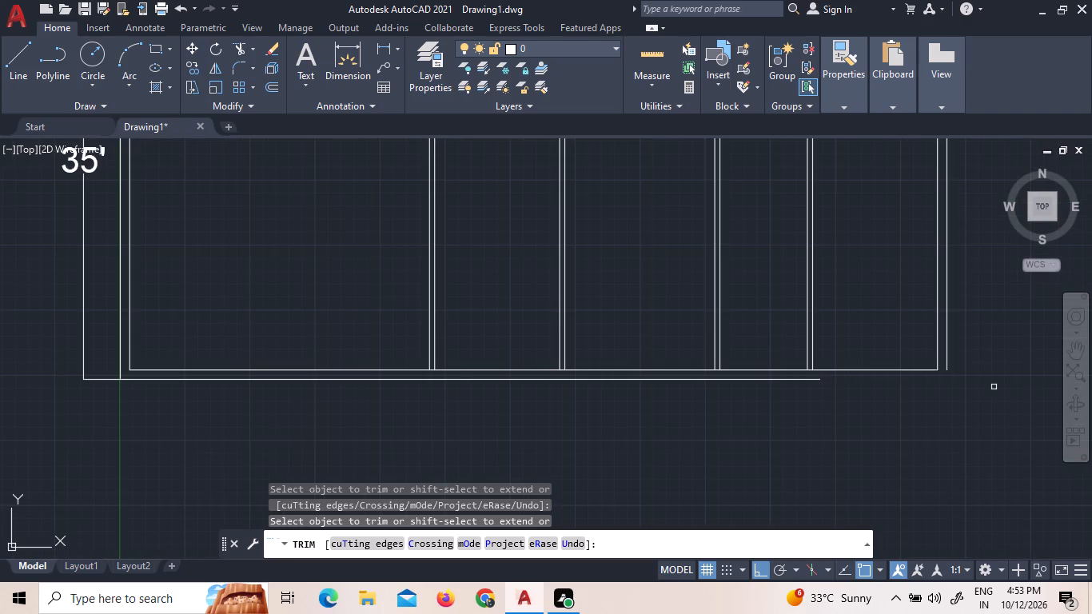
scroll(994, 387, "down", 3)
scroll(1034, 371, "up", 2)
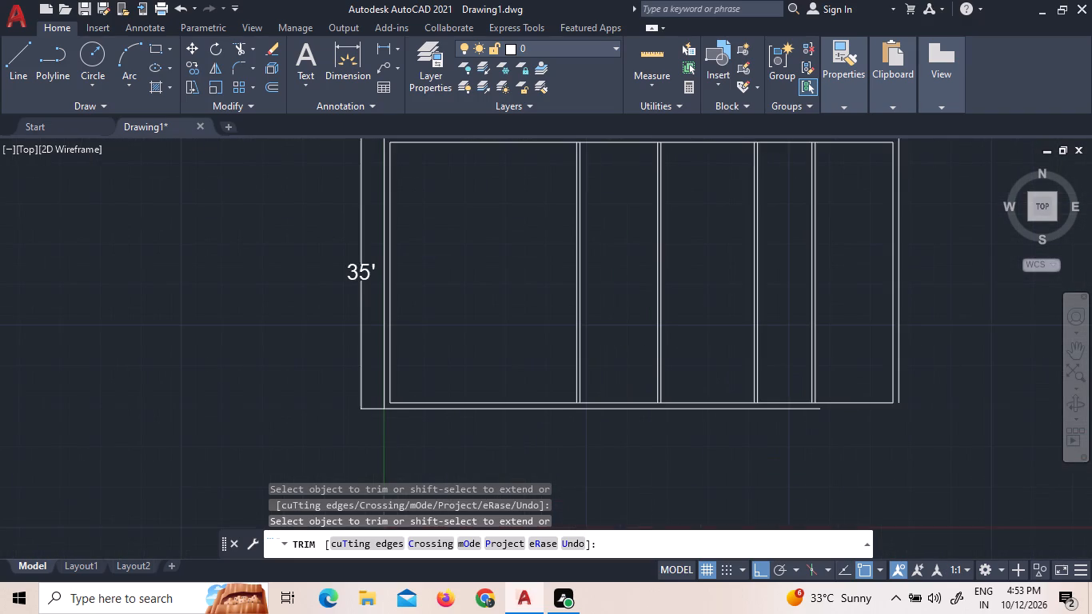
left_click(18, 69)
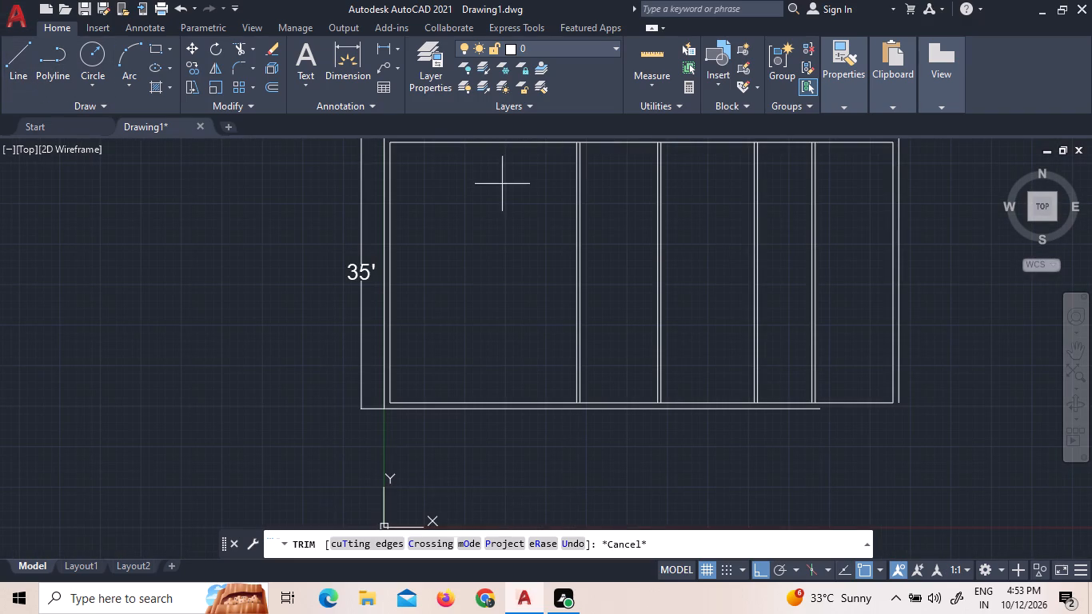
left_click(928, 338)
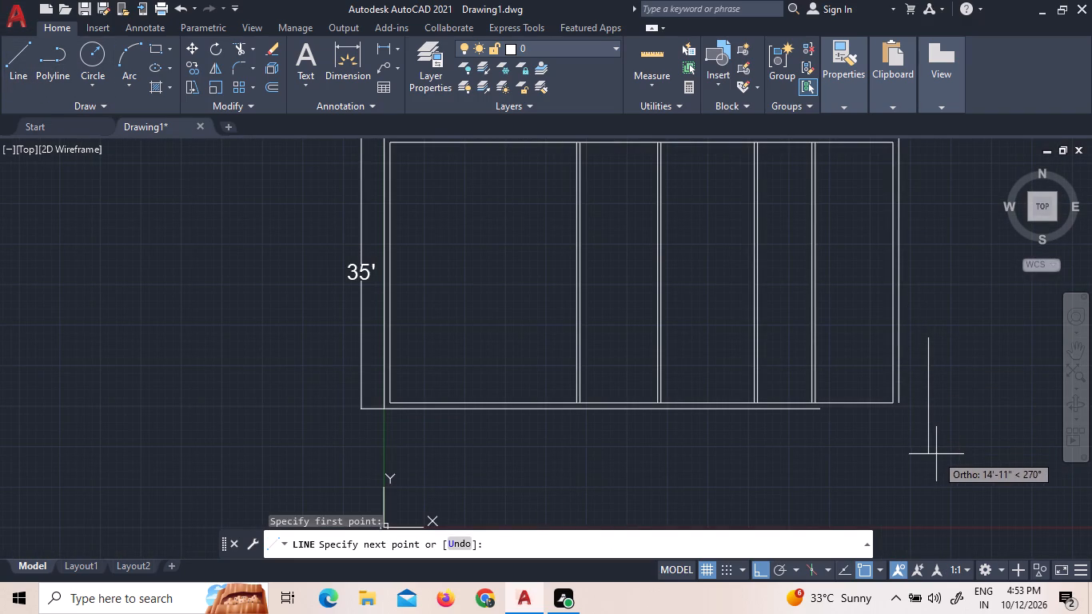
left_click(943, 453)
key("Escape")
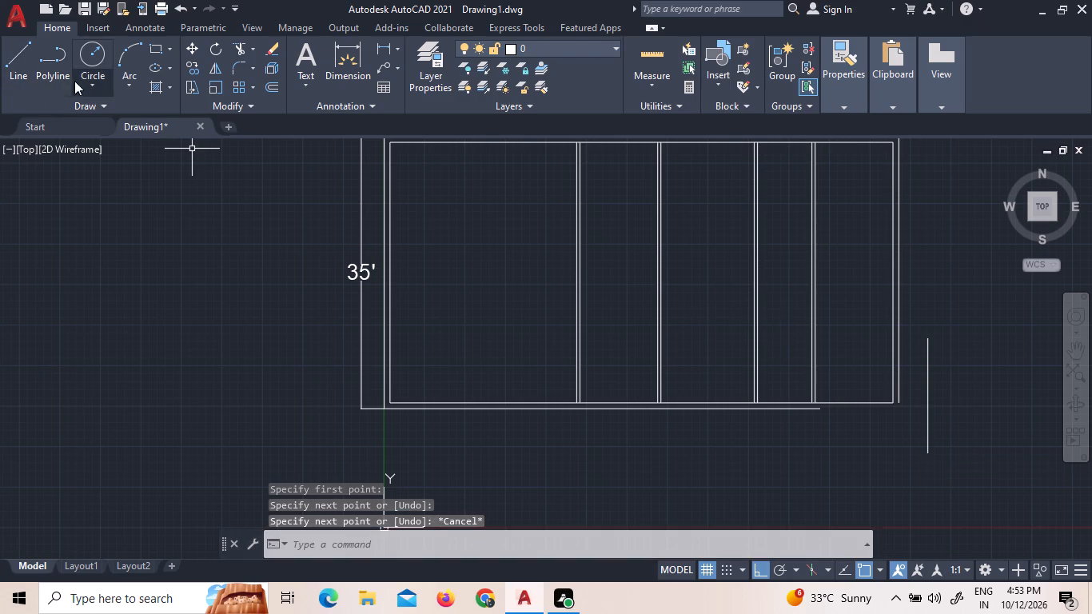
Extend the bottom wall's outer line to the helper line, and the right wall's outer line down to it.
type("EX")
key("space")
key("space")
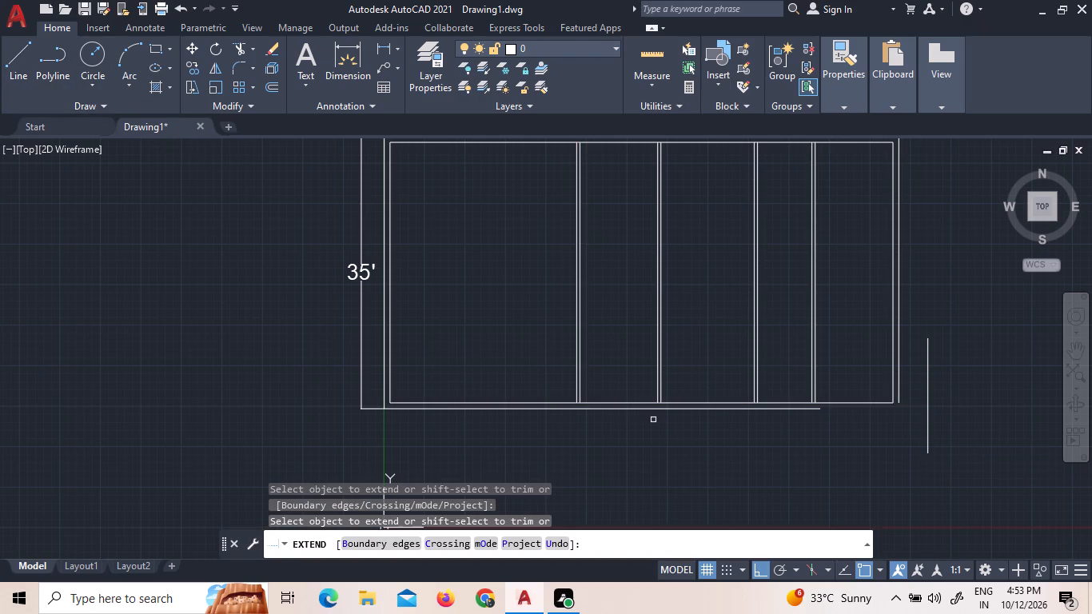
left_click(706, 411)
left_click(900, 394)
key("Escape")
key("Escape")
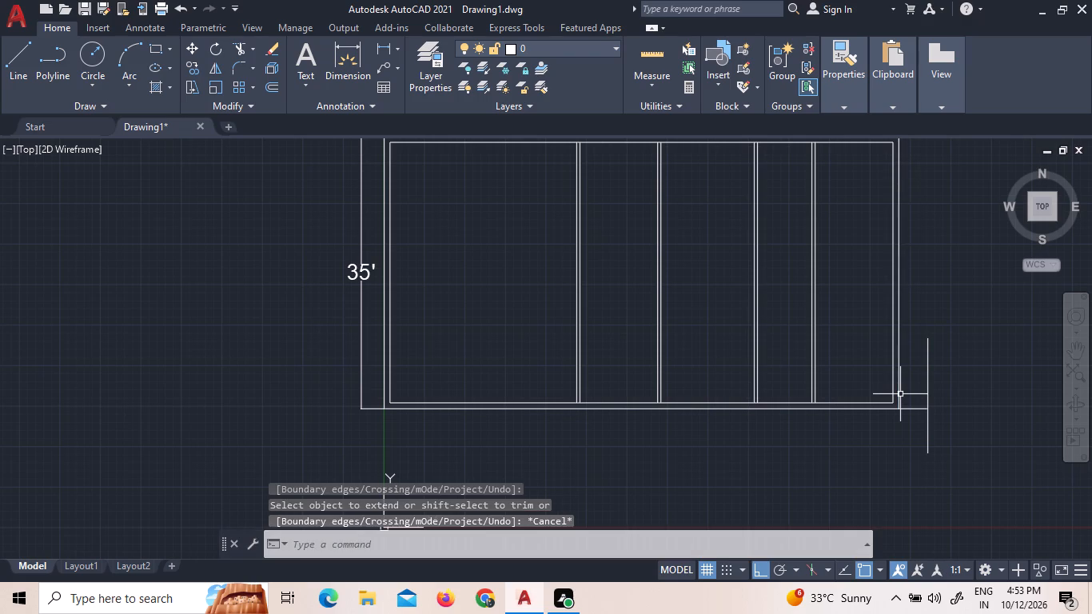
key("Escape")
Trim the bottom wall's overhang beyond the right wall's outer line and remove the vertical helper line.
type("TR")
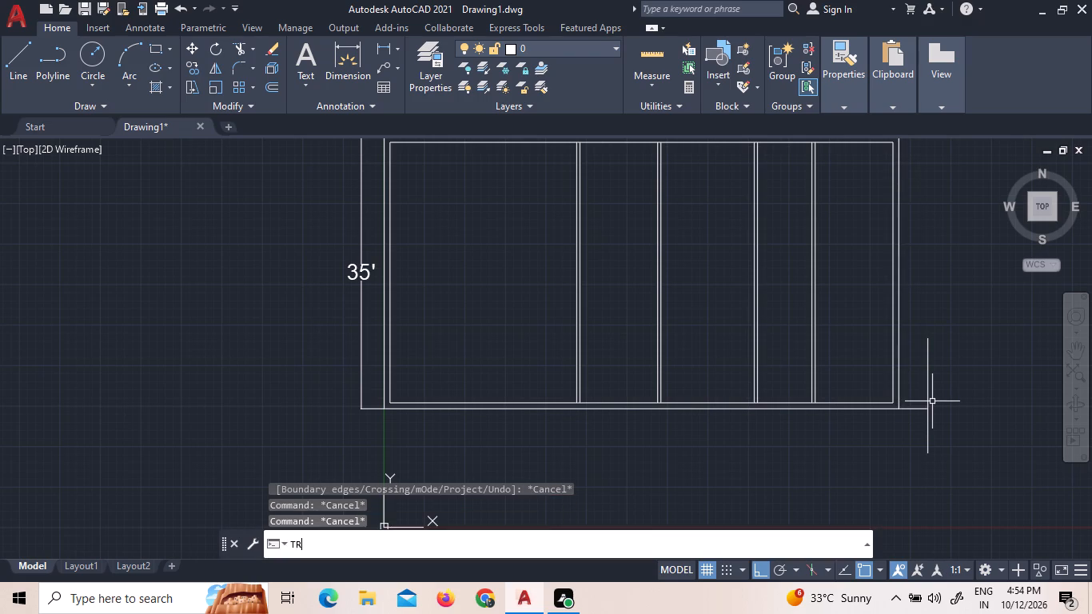
key("space")
key("space")
left_click(959, 441)
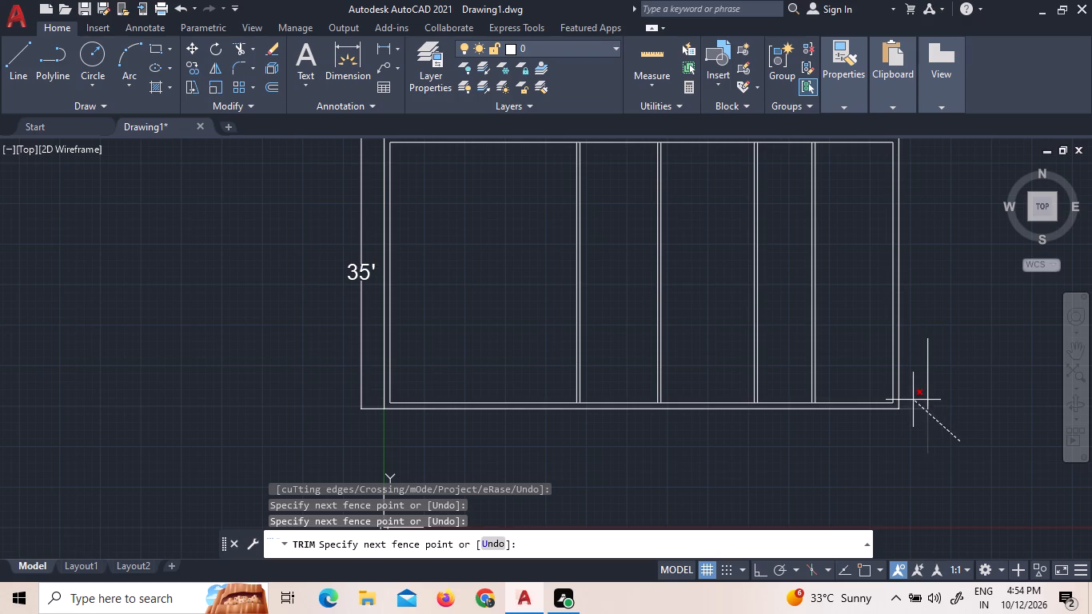
left_click(913, 400)
left_click(926, 400)
scroll(914, 429, "down", 1)
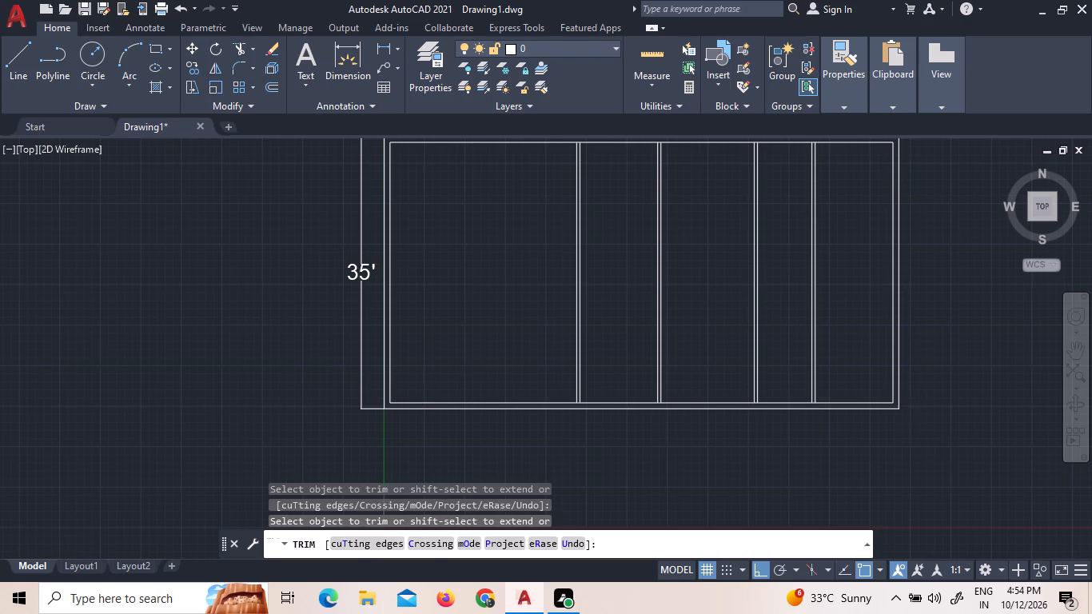
scroll(801, 194, "up", 1)
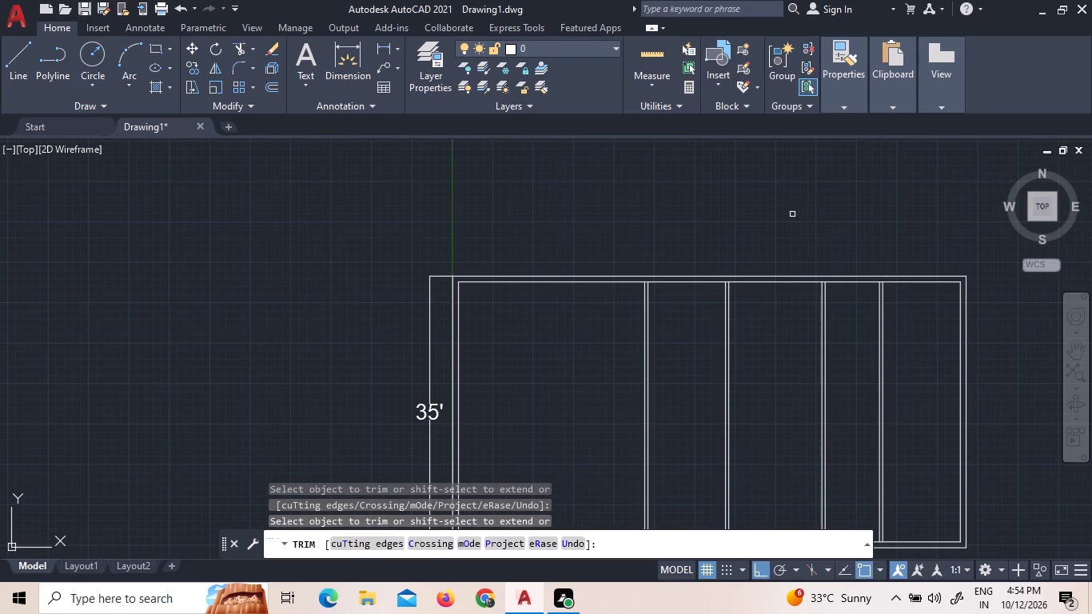
key("Escape")
key("Escape")
Offset the top wall's inner line 18' downward into the rooms.
key("o")
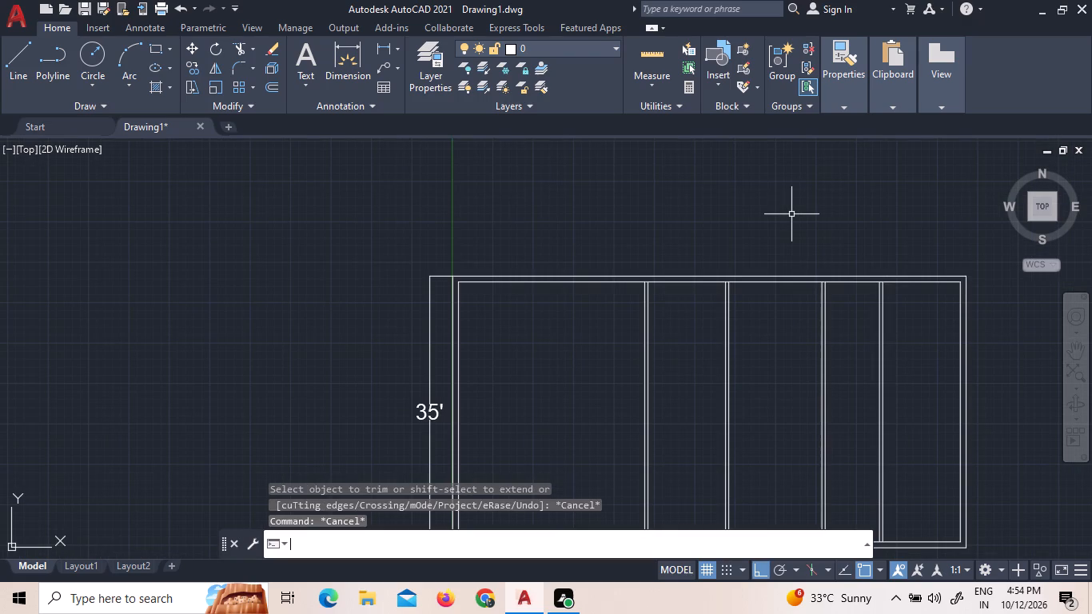
key("Return")
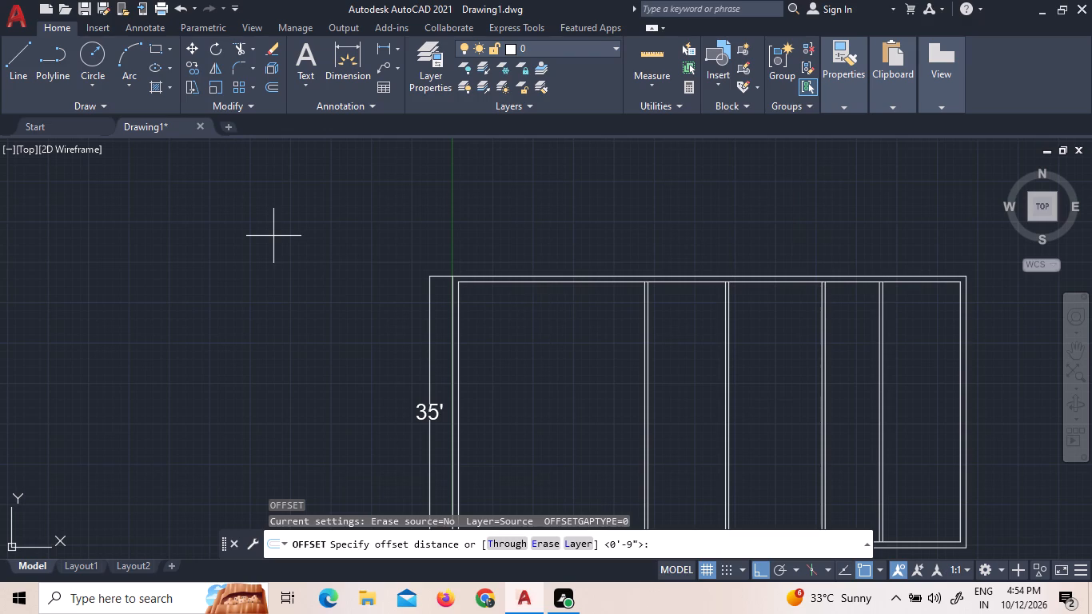
type("18")
key("apostrophe")
left_click_drag(273, 236, 261, 189)
left_click(261, 189)
key("Return")
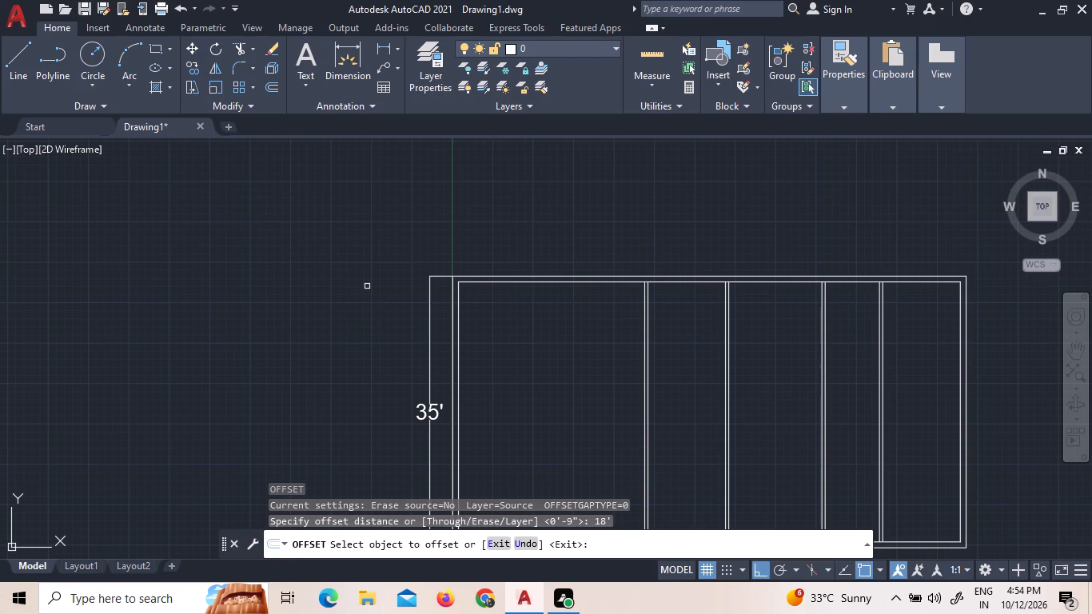
left_click(495, 282)
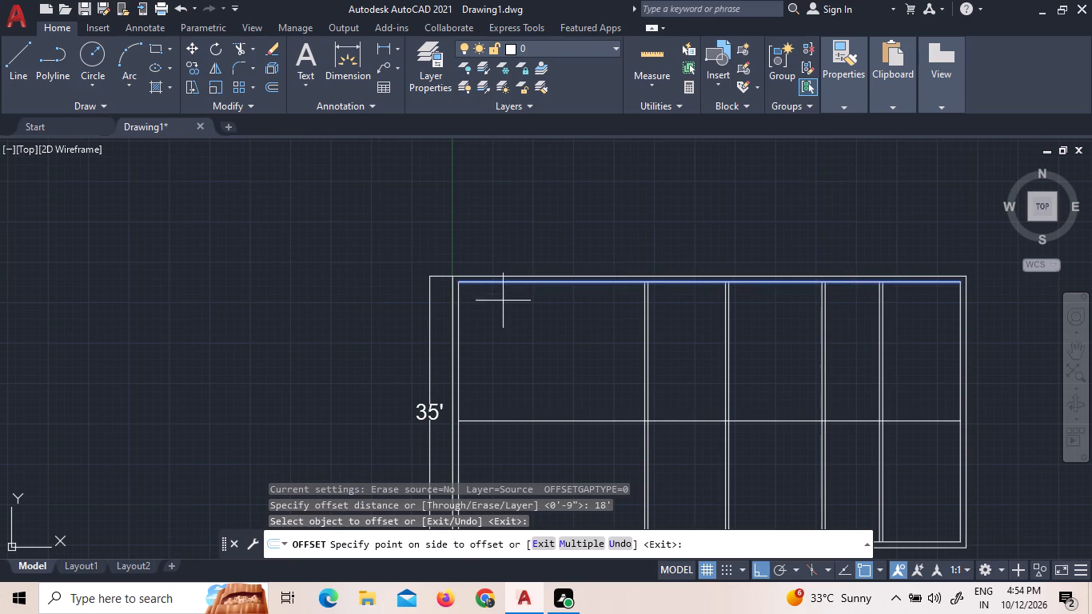
left_click(505, 326)
key("Escape")
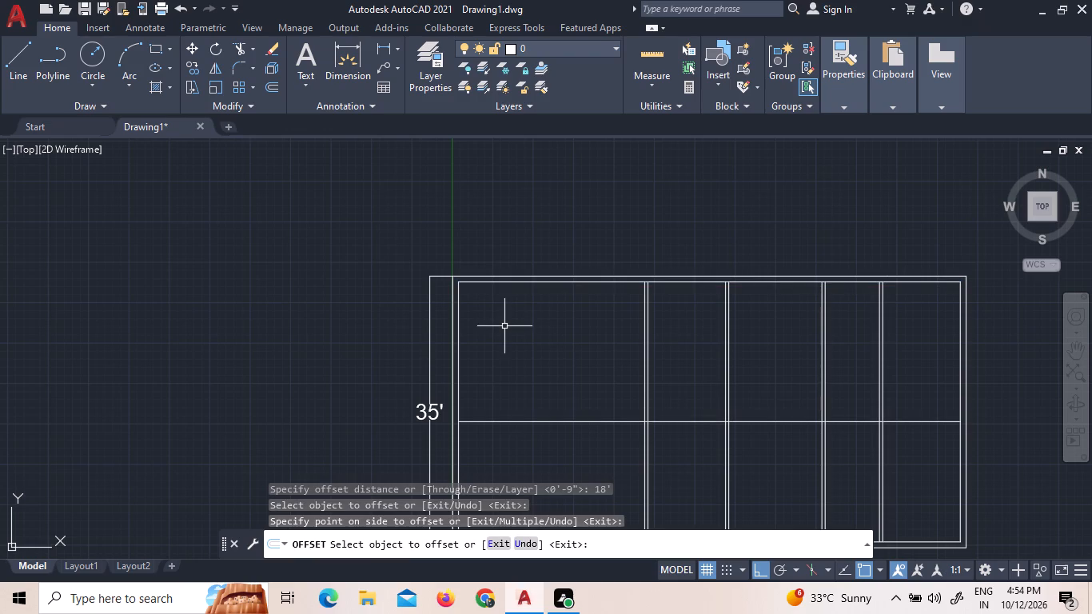
Offset the new horizontal line across the rooms 9" downward to form a wall.
key("o")
key("Return")
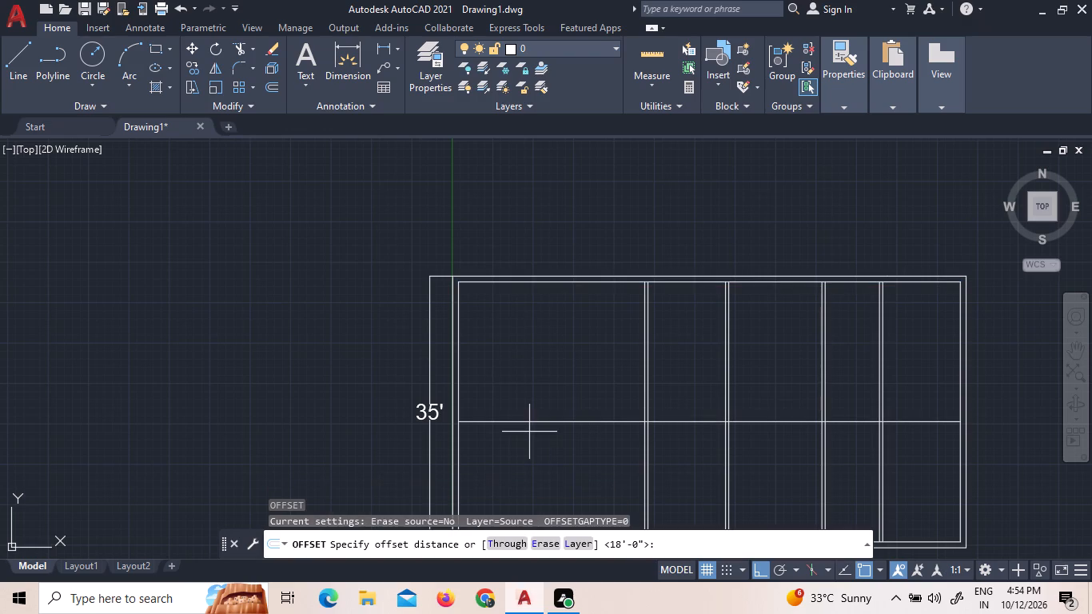
key("9")
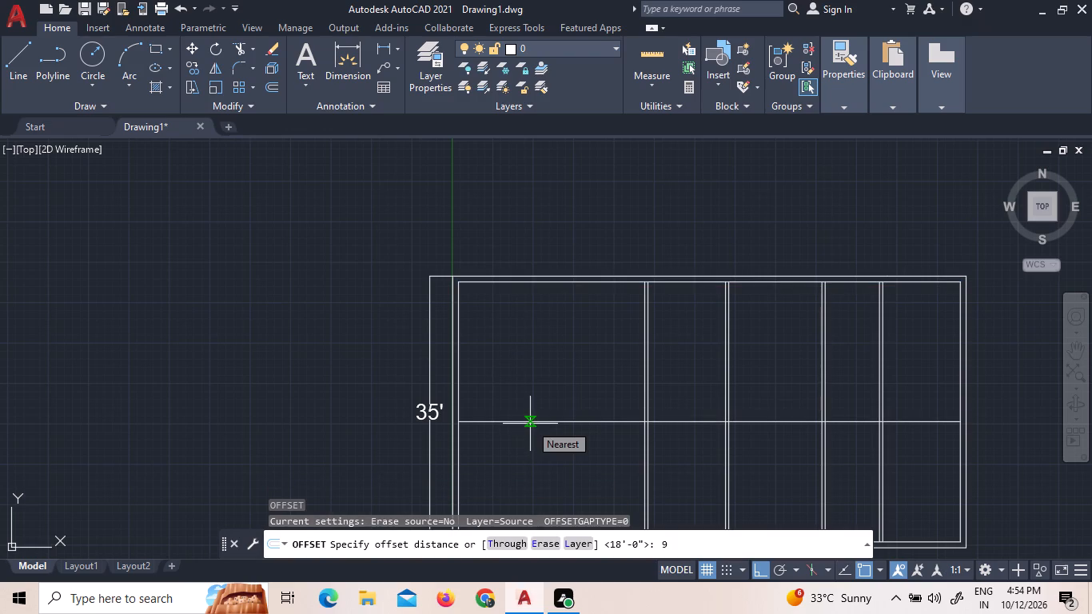
key("shift+quotedbl")
key("Return")
left_click(530, 424)
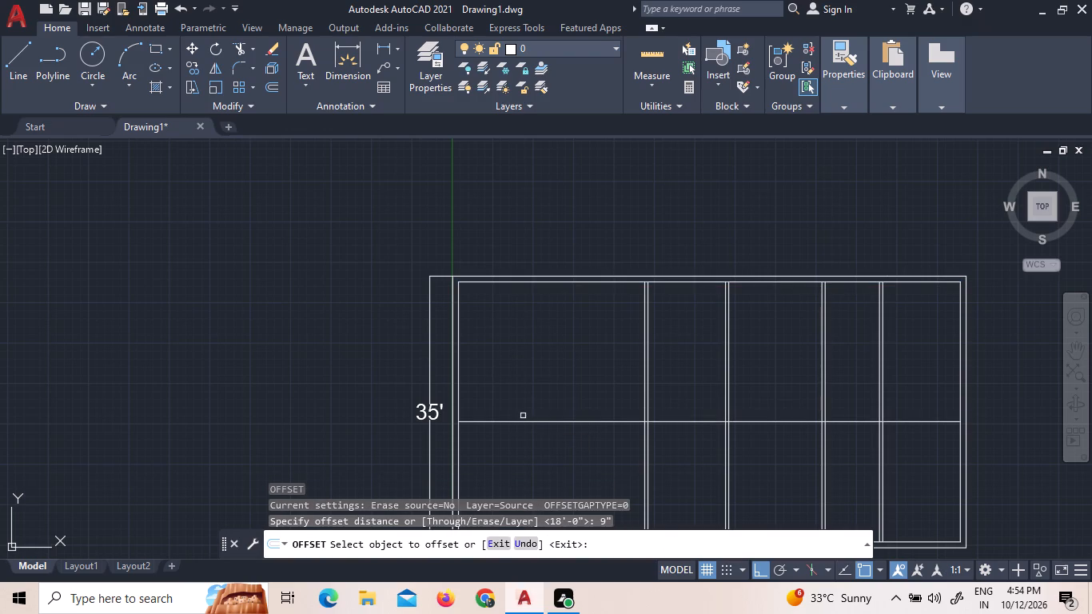
left_click(520, 422)
left_click(519, 434)
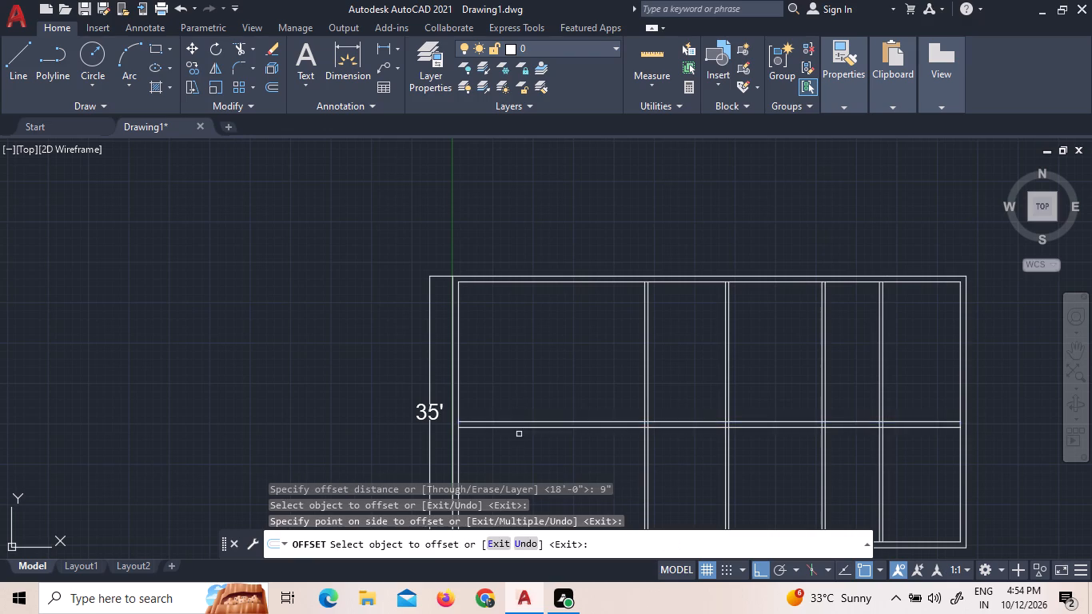
scroll(521, 393, "down", 3)
scroll(573, 404, "up", 3)
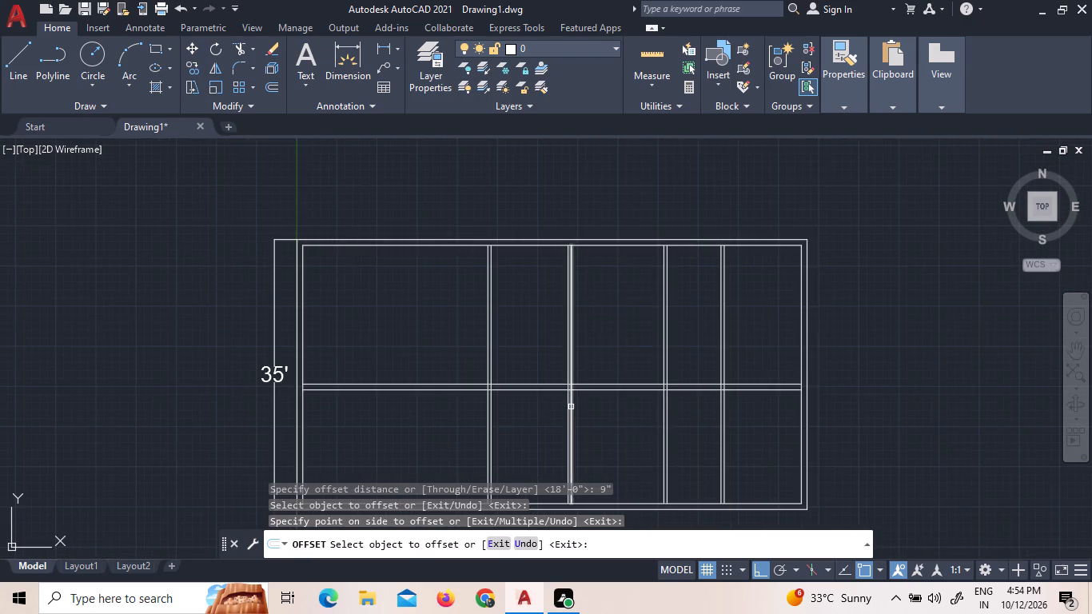
Offset the bottom wall's inner line 13' upward into the rooms.
scroll(571, 407, "down", 3)
scroll(548, 425, "up", 3)
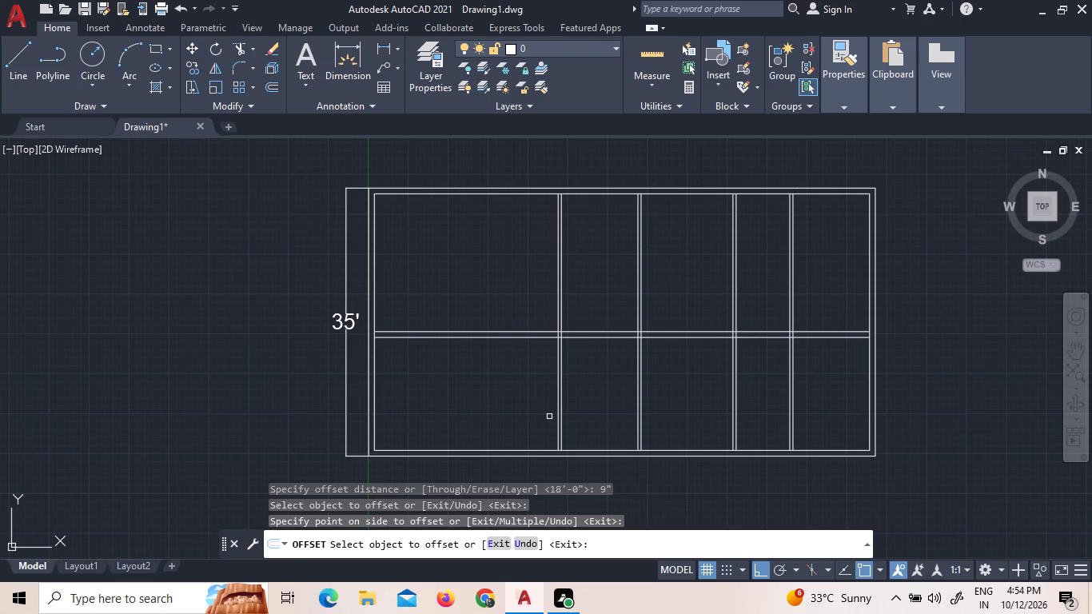
key("Escape")
key("o")
key("Return")
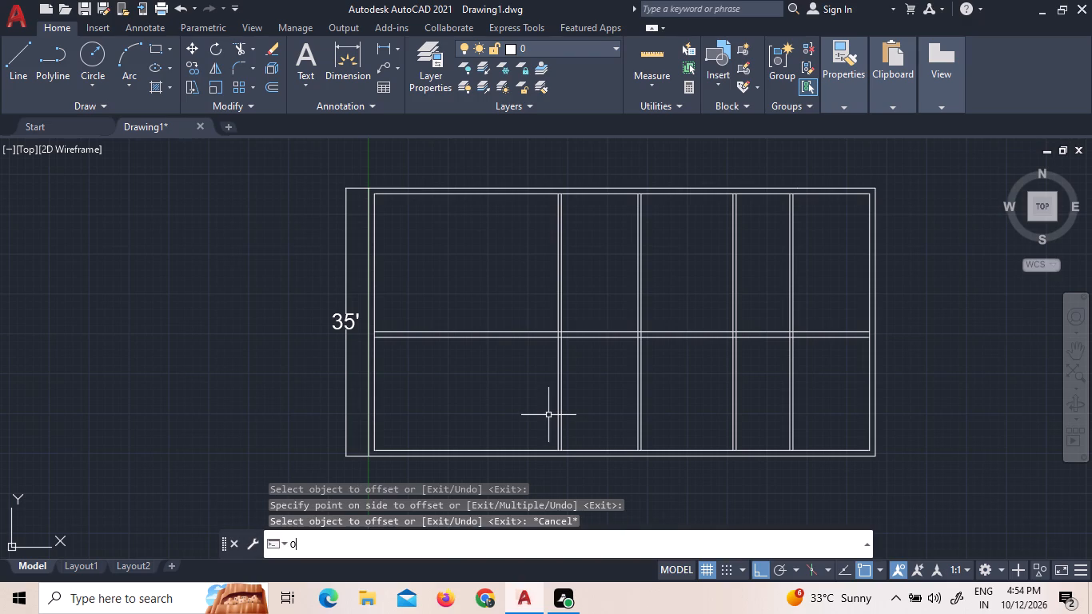
type("13")
key("apostrophe")
key("Return")
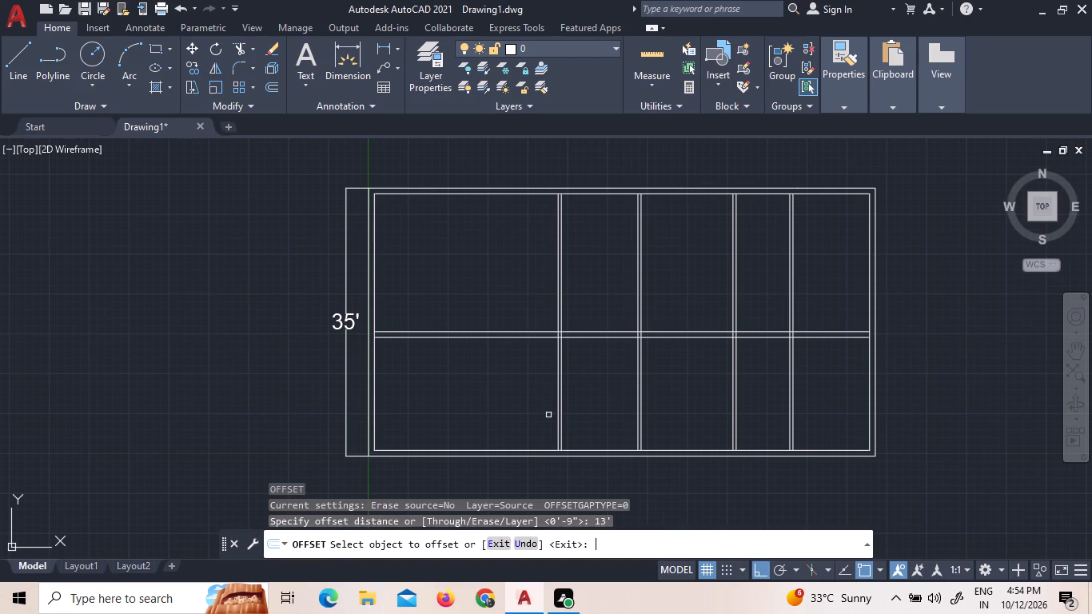
left_click(525, 452)
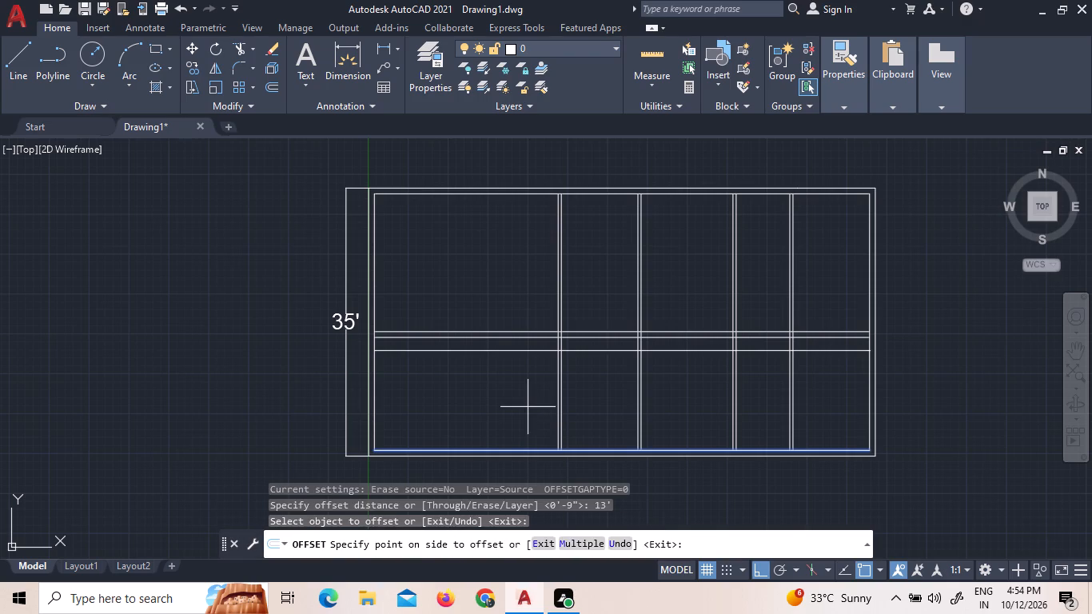
left_click(528, 407)
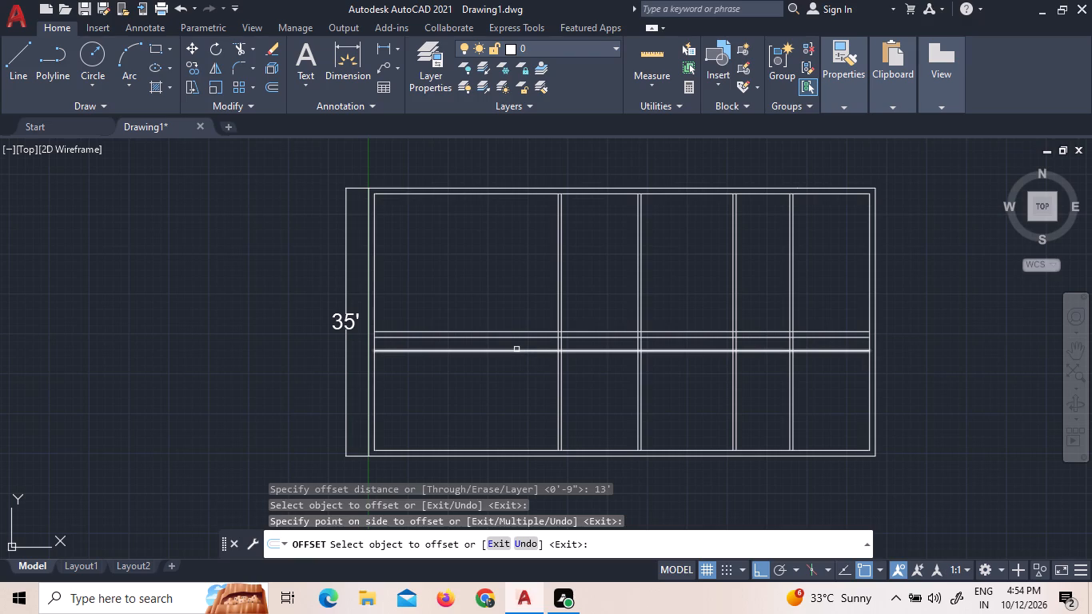
scroll(516, 349, "up", 1)
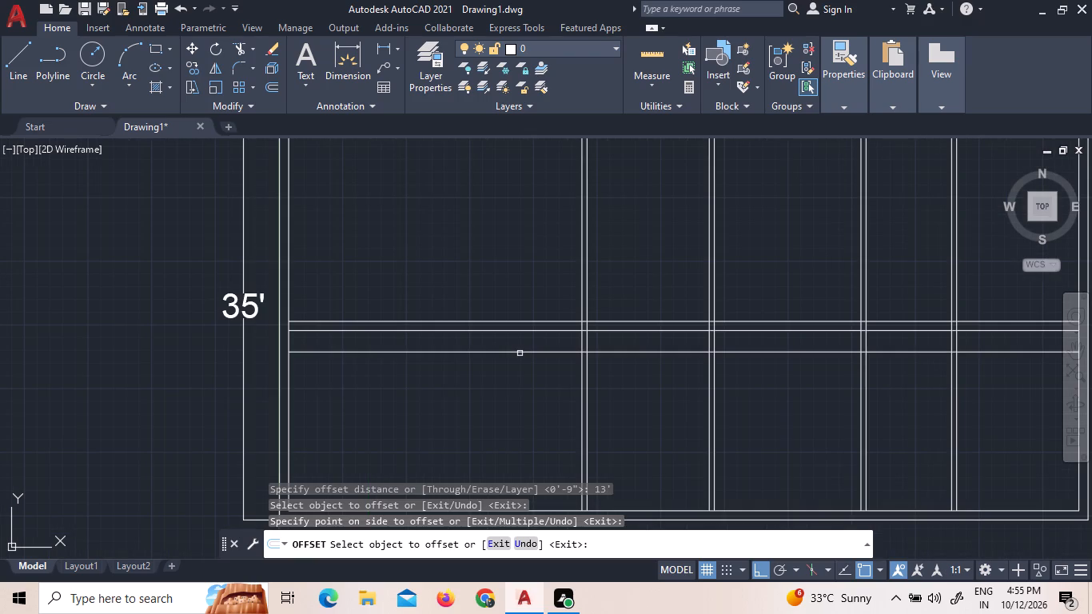
key("Escape")
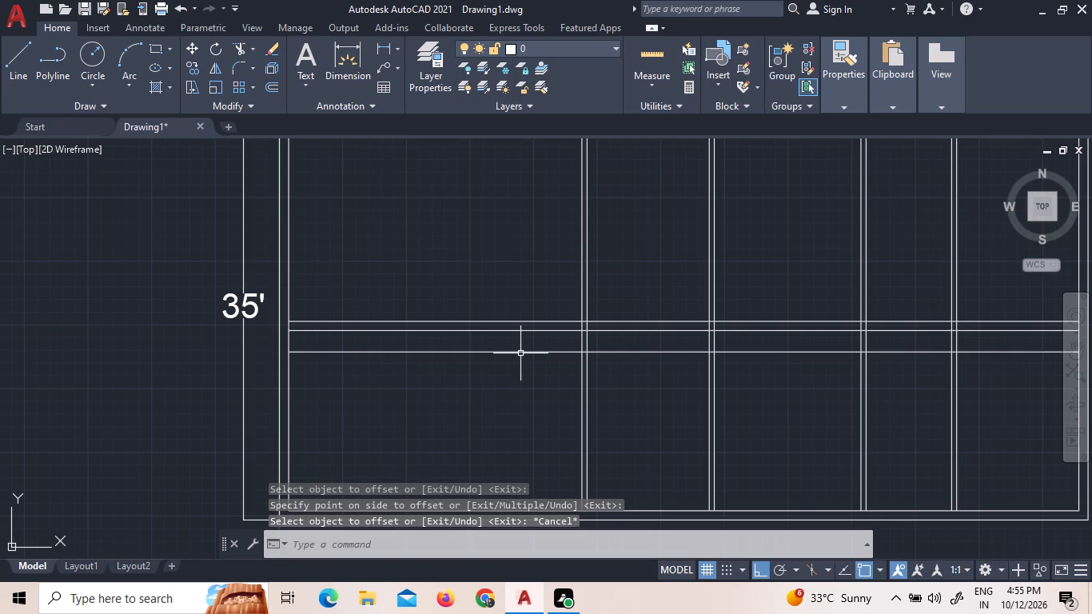
Offset the new horizontal line above the lower rooms 5" upward to form a partition wall.
key("o")
key("Return")
type("5\"")
key("Return")
left_click(520, 353)
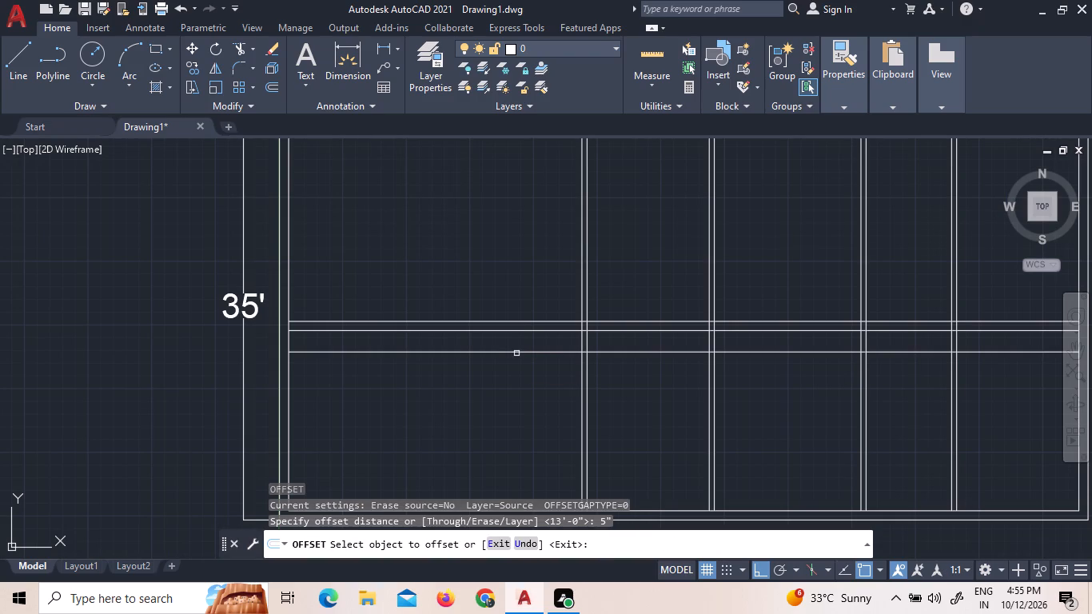
left_click(512, 353)
left_click(520, 339)
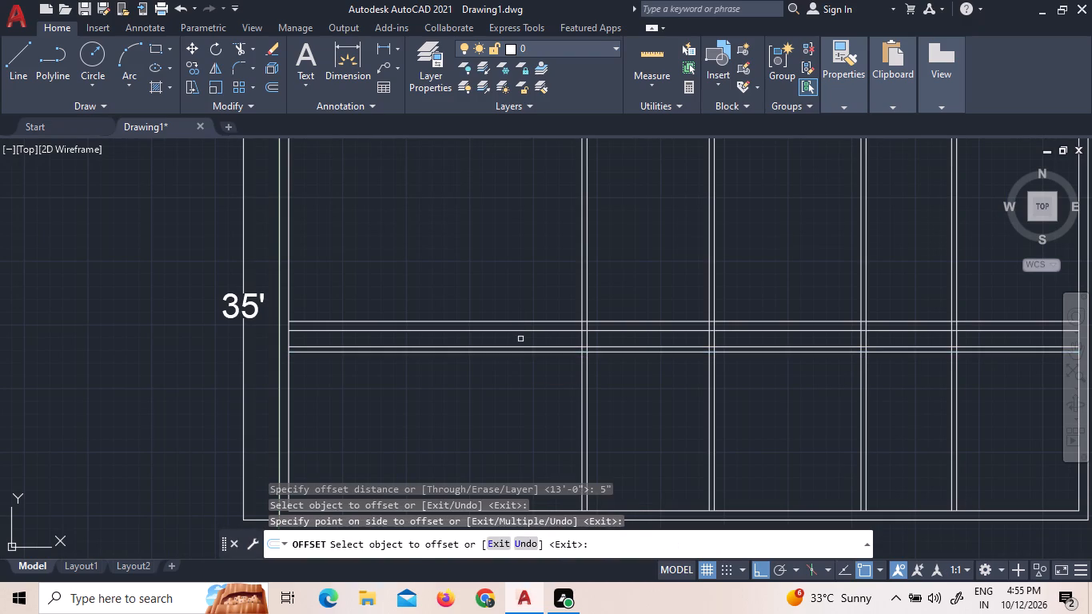
Quick-measure the gap between the two horizontal walls and the dimensions of a lower room.
scroll(520, 339, "up", 3)
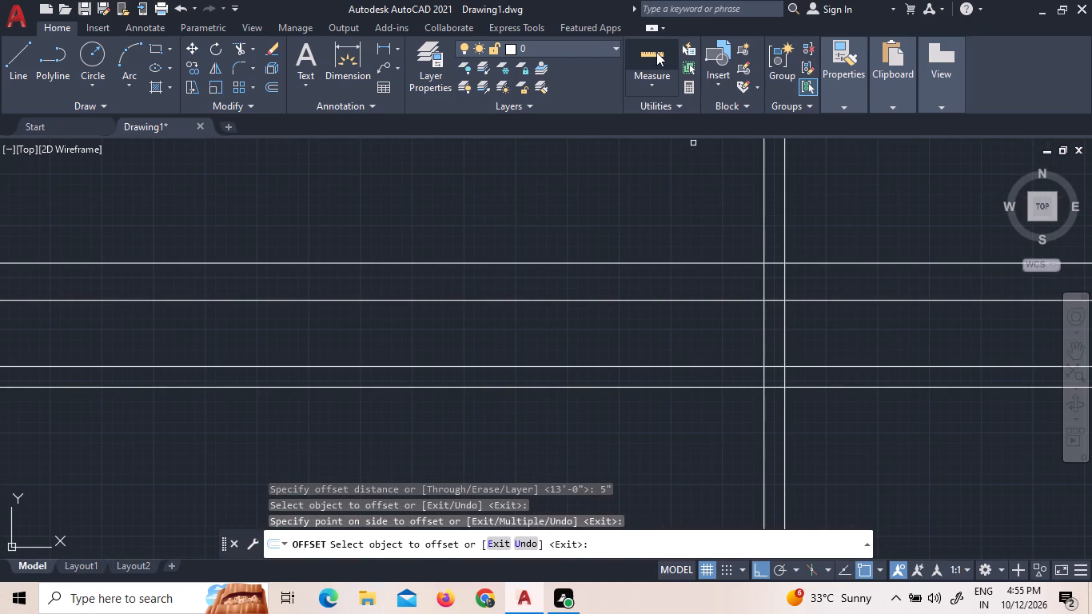
left_click(656, 54)
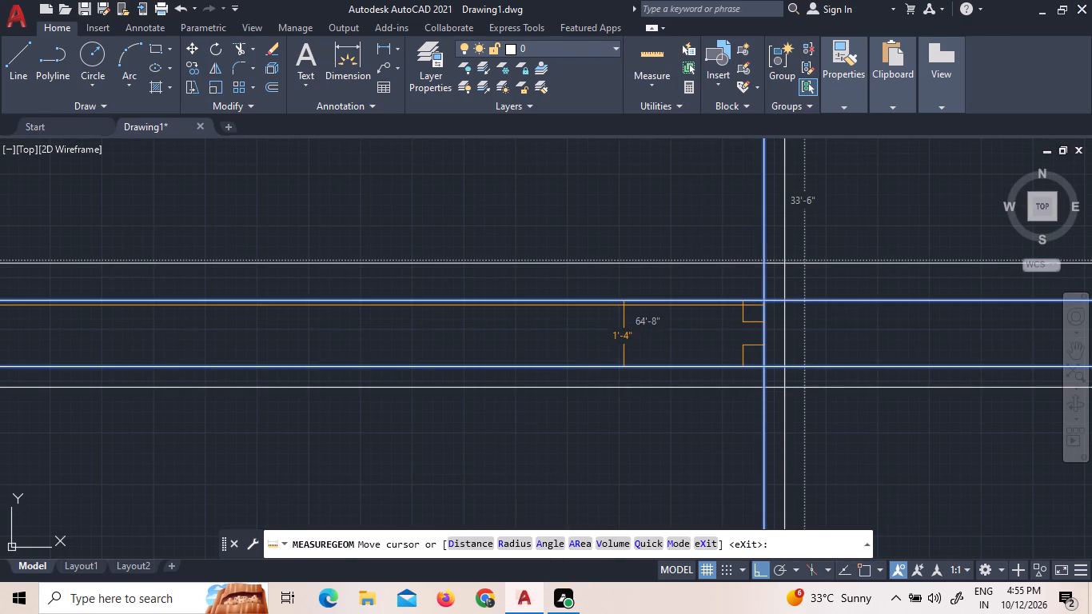
scroll(665, 487, "down", 2)
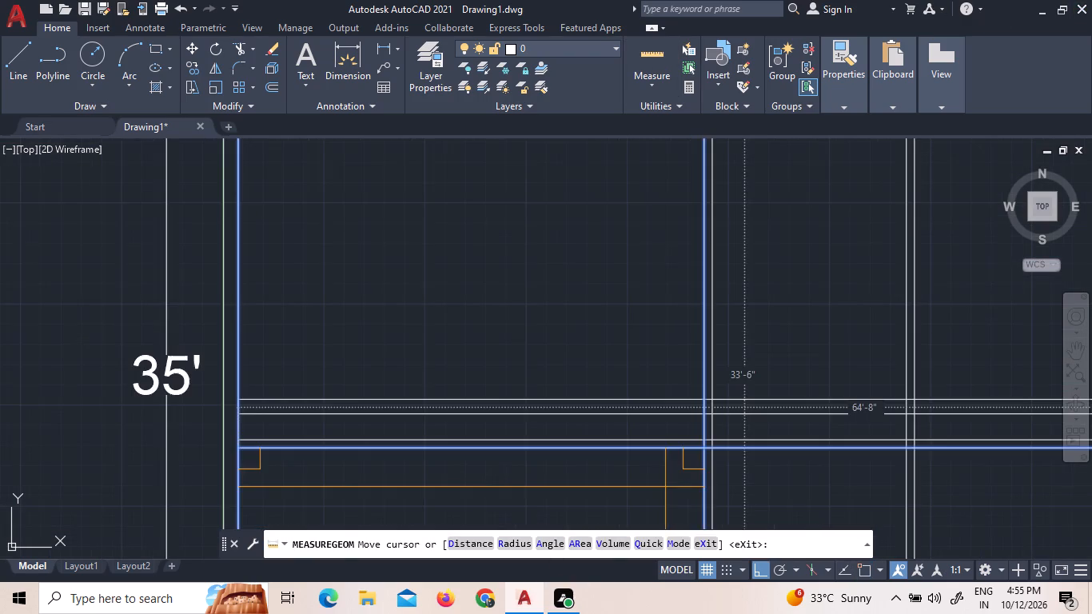
scroll(640, 471, "down", 5)
scroll(694, 472, "up", 2)
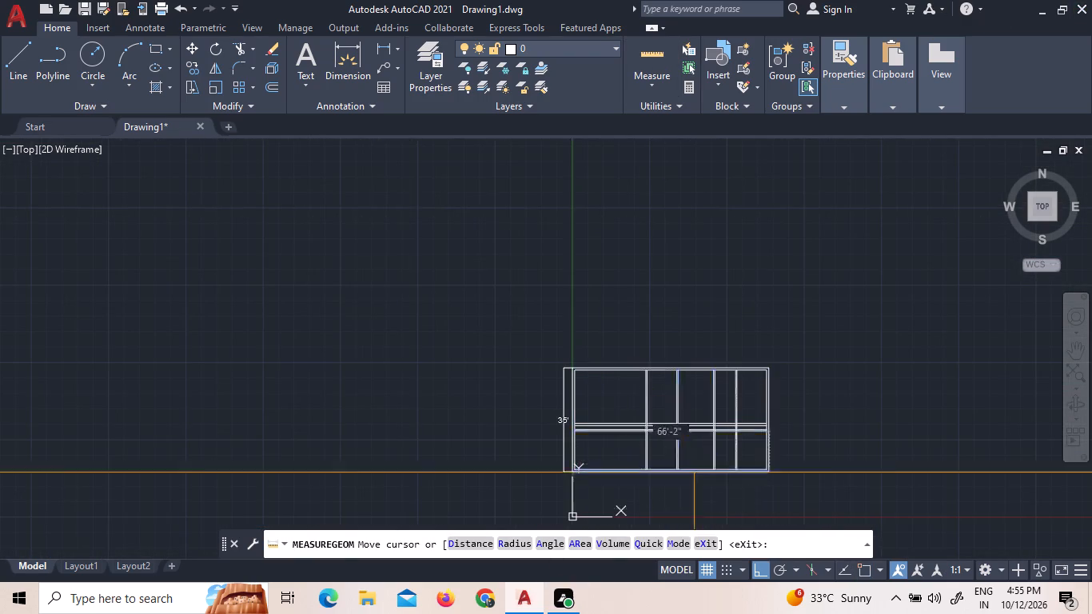
scroll(687, 467, "up", 2)
scroll(687, 467, "down", 2)
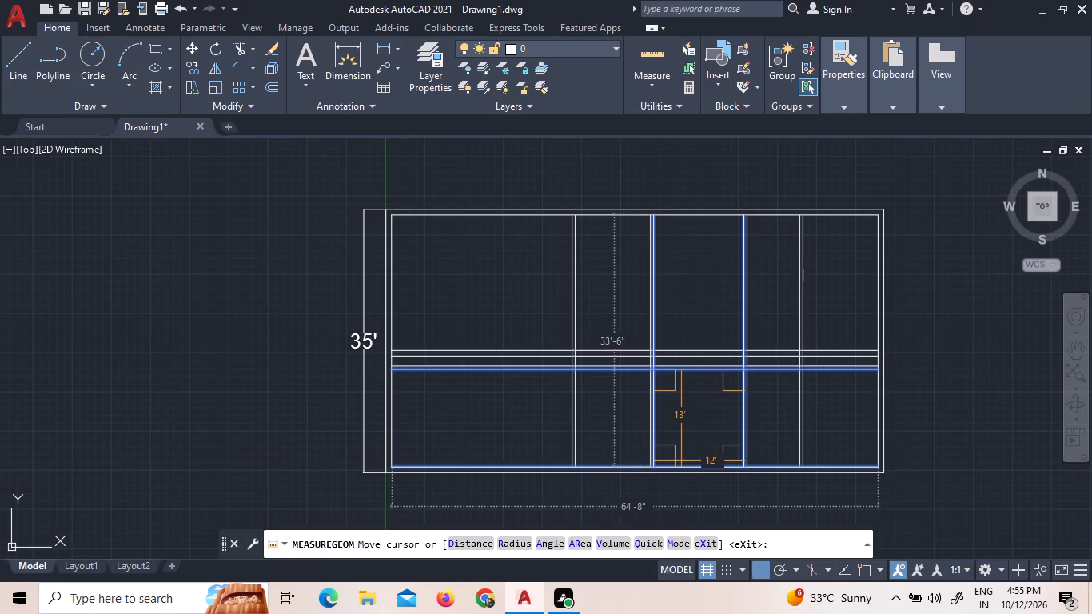
key("Escape")
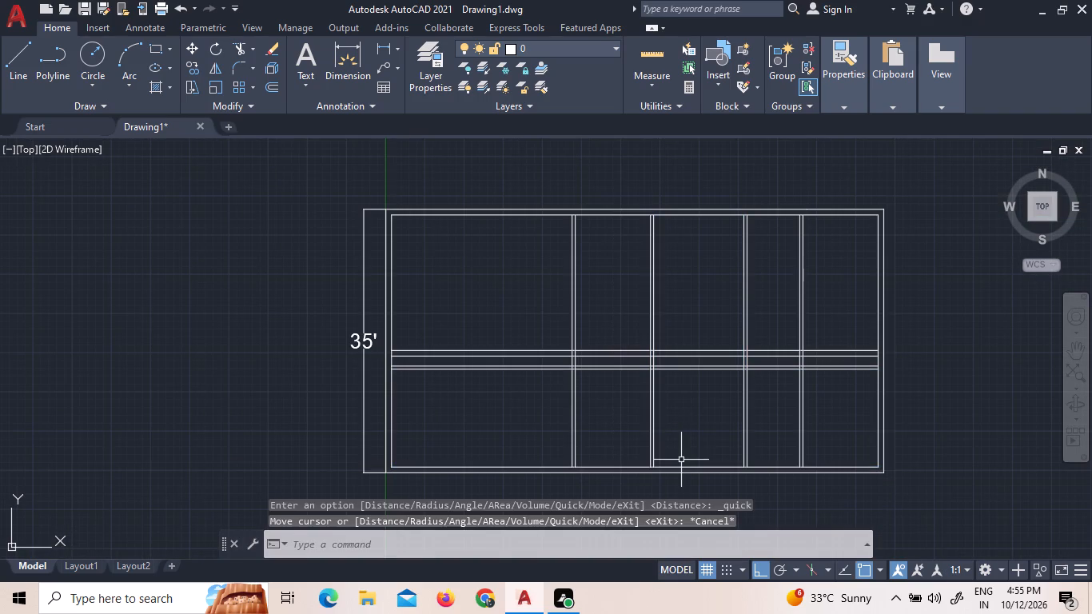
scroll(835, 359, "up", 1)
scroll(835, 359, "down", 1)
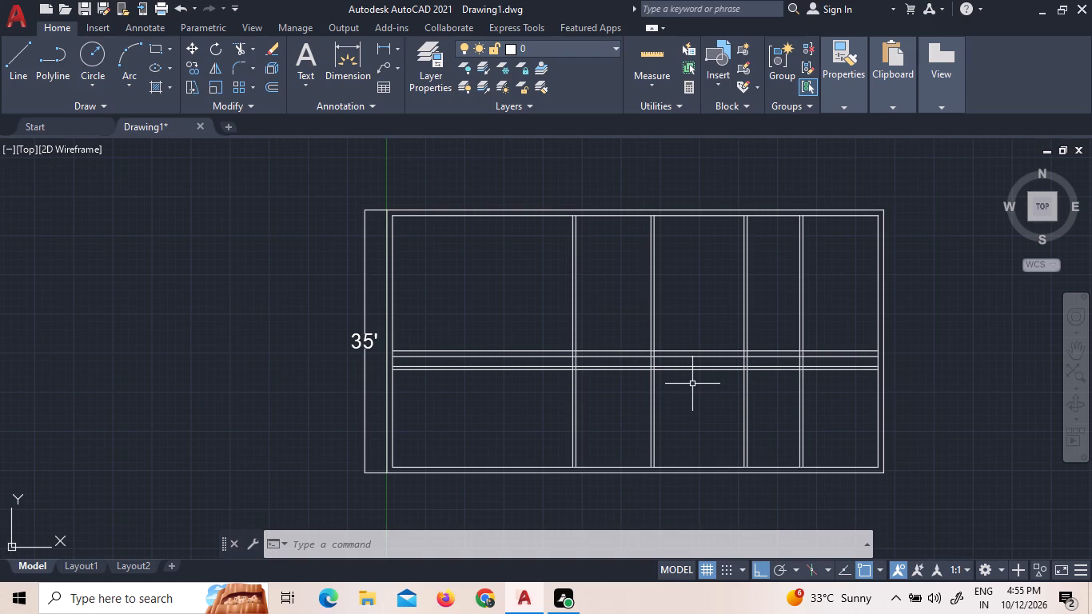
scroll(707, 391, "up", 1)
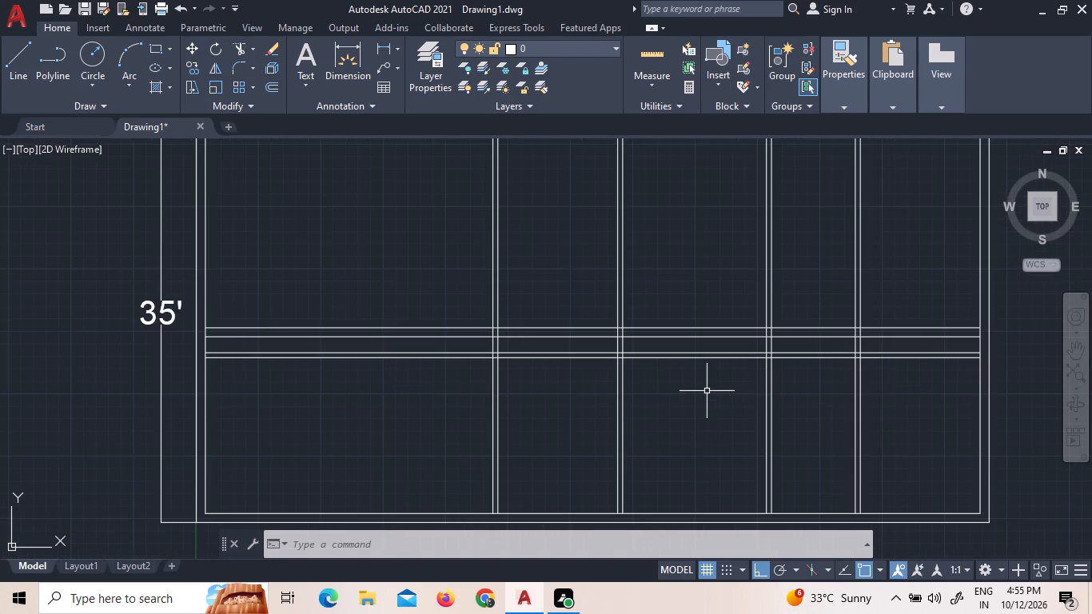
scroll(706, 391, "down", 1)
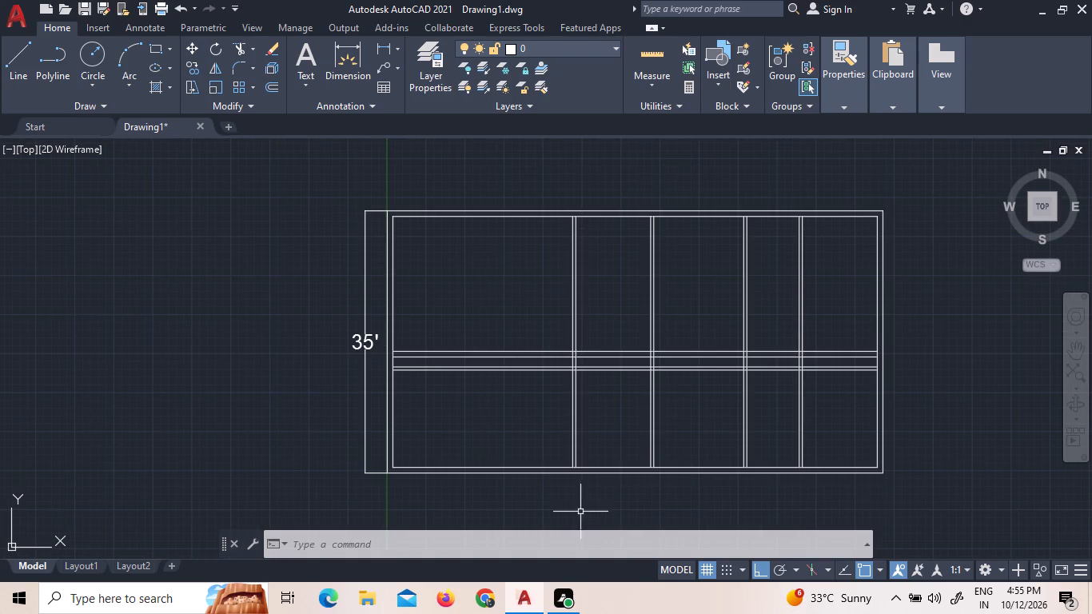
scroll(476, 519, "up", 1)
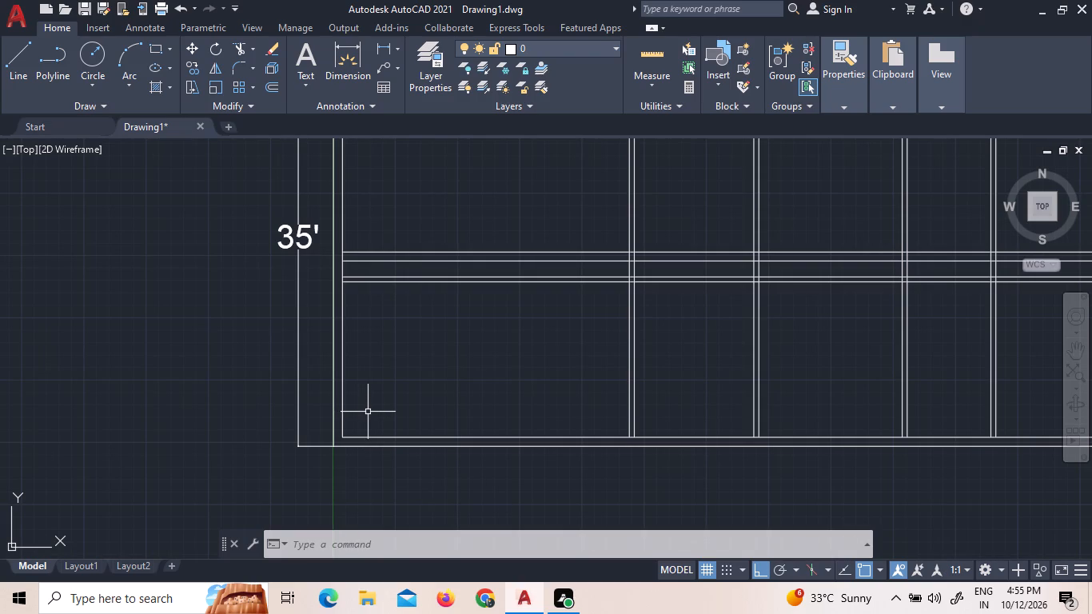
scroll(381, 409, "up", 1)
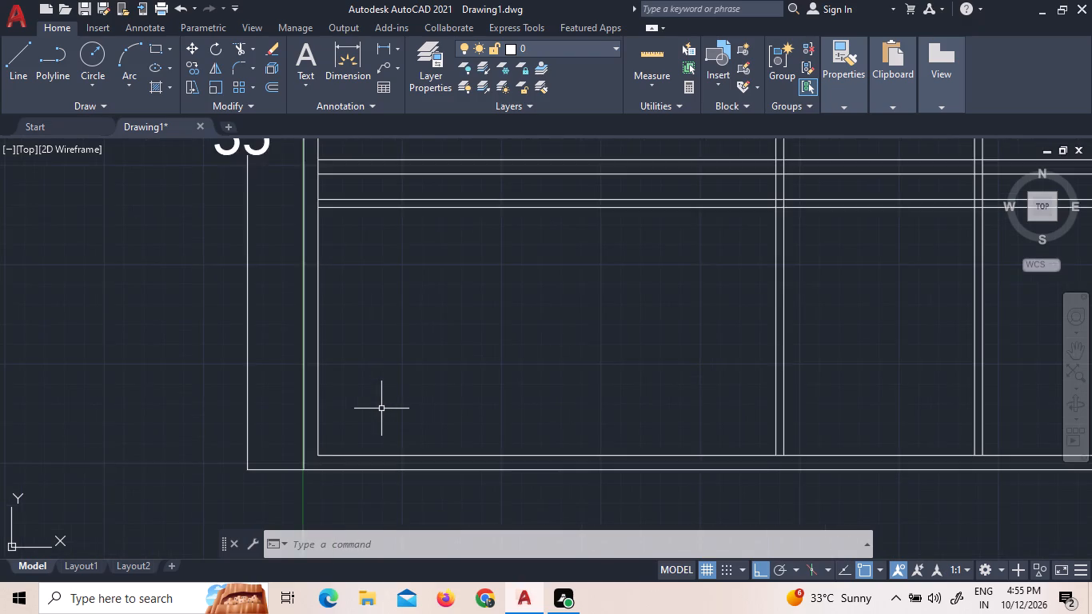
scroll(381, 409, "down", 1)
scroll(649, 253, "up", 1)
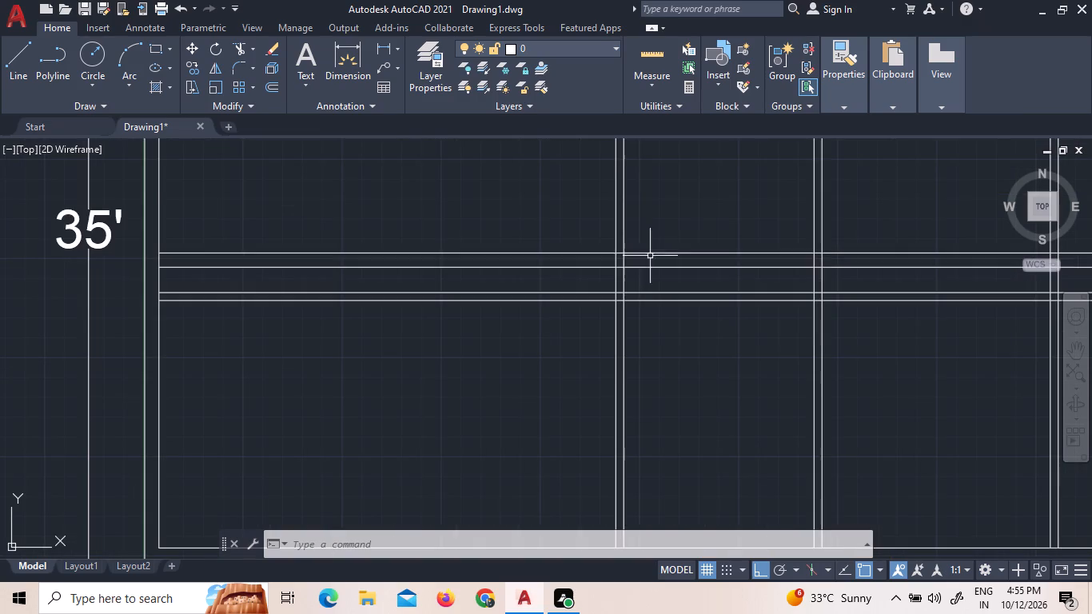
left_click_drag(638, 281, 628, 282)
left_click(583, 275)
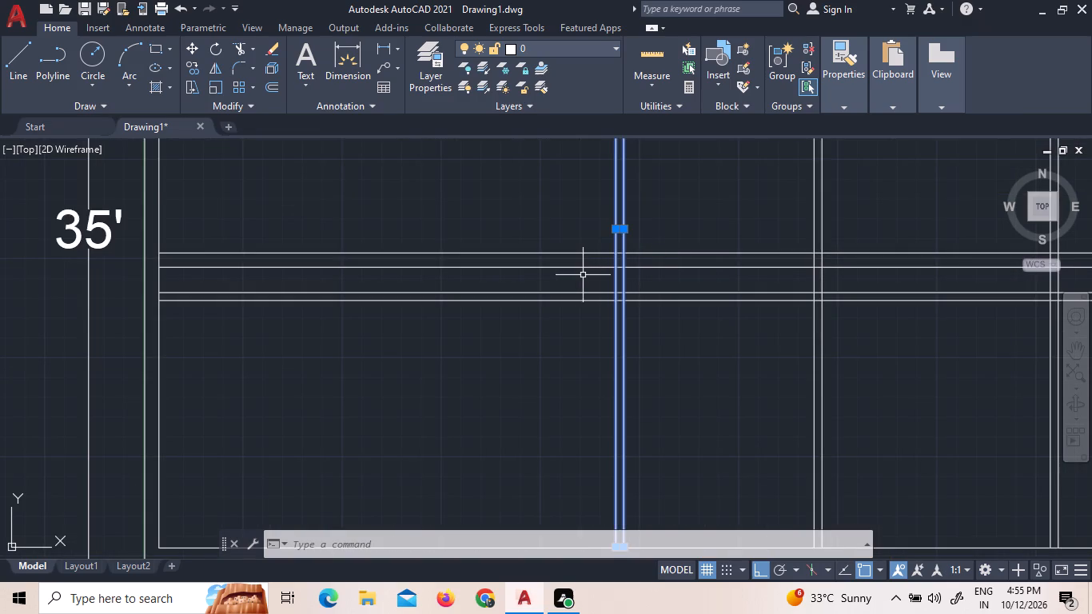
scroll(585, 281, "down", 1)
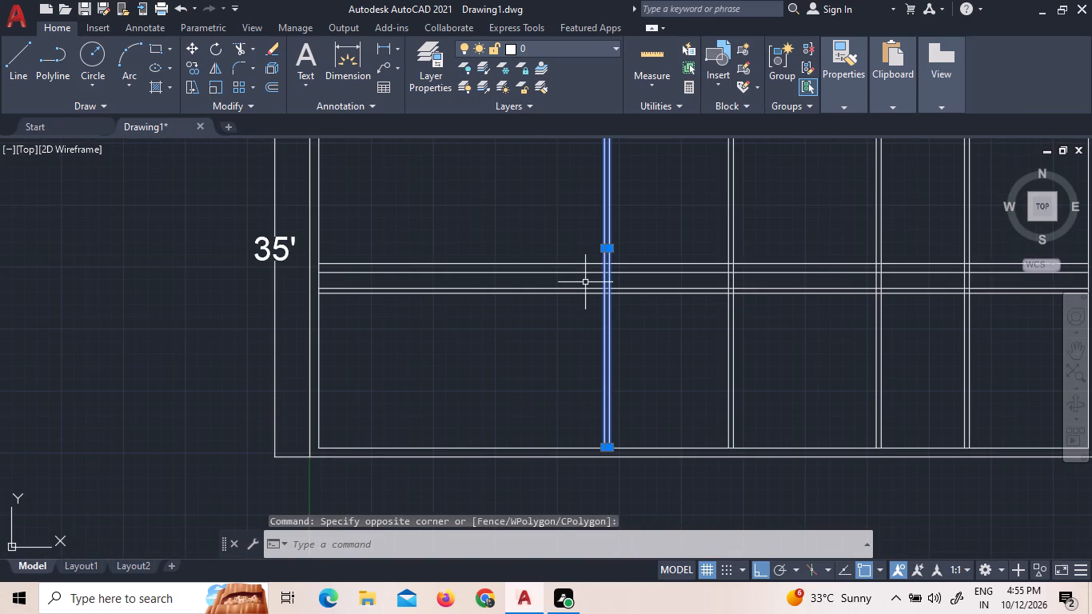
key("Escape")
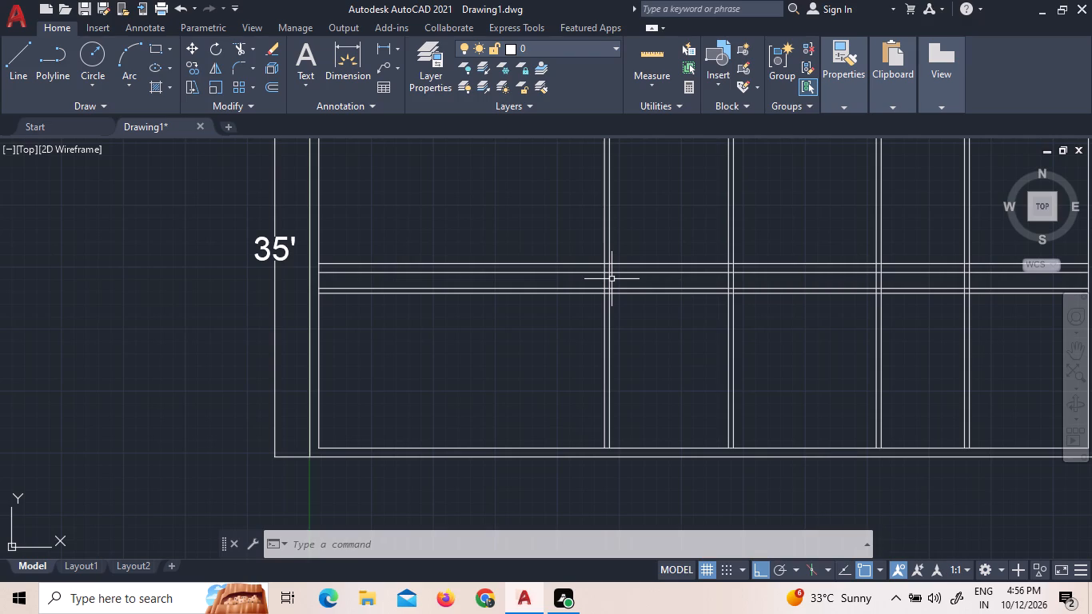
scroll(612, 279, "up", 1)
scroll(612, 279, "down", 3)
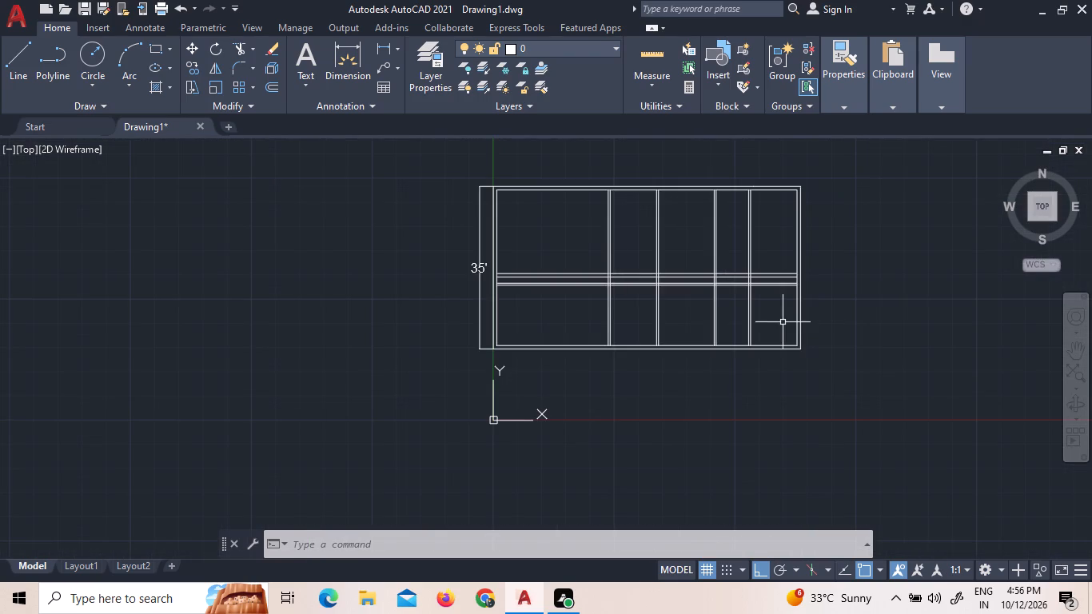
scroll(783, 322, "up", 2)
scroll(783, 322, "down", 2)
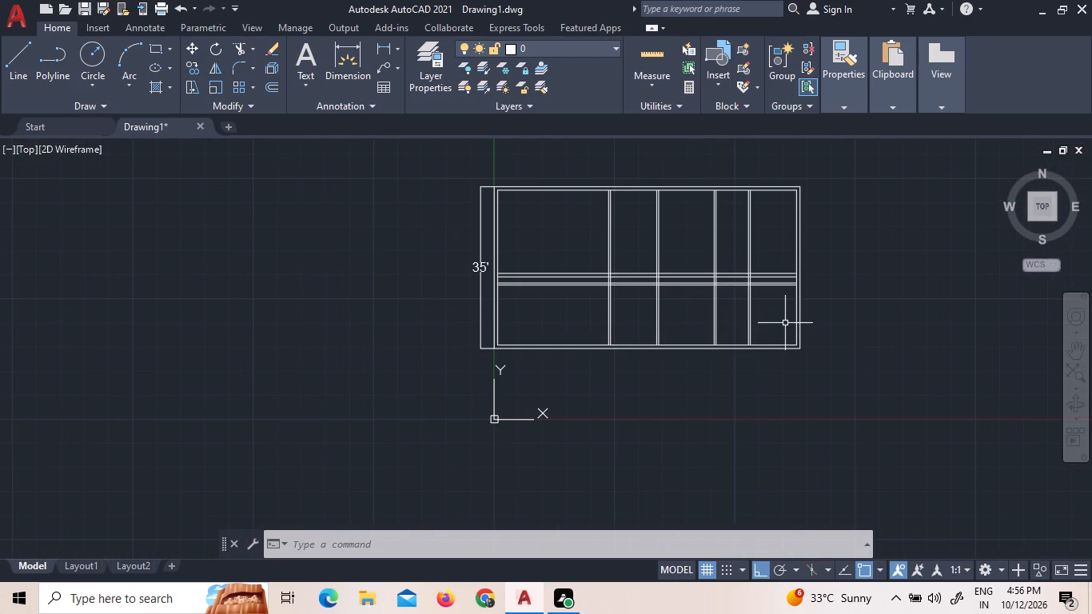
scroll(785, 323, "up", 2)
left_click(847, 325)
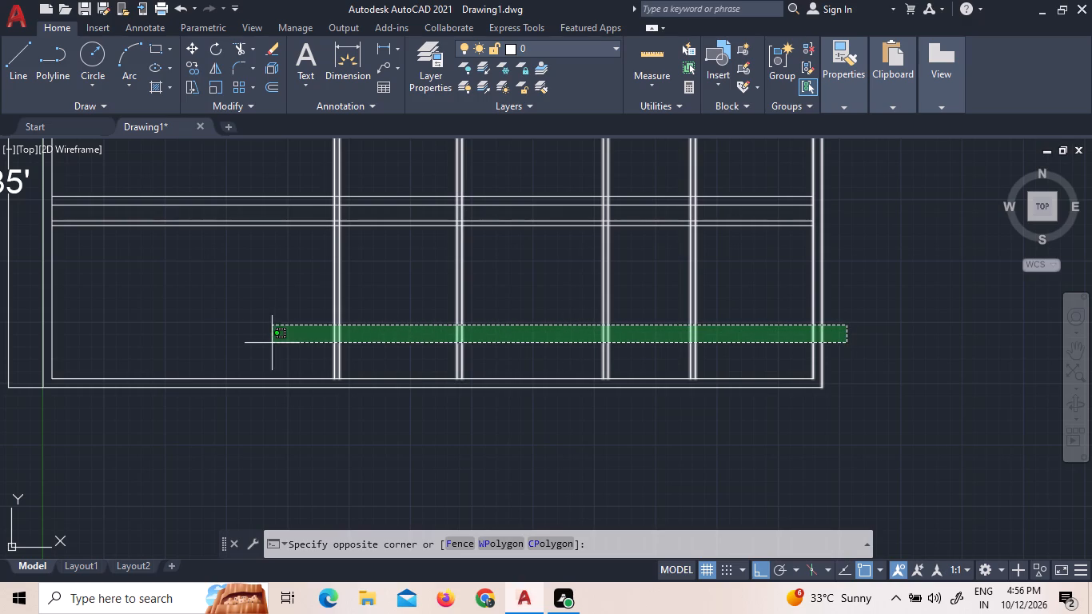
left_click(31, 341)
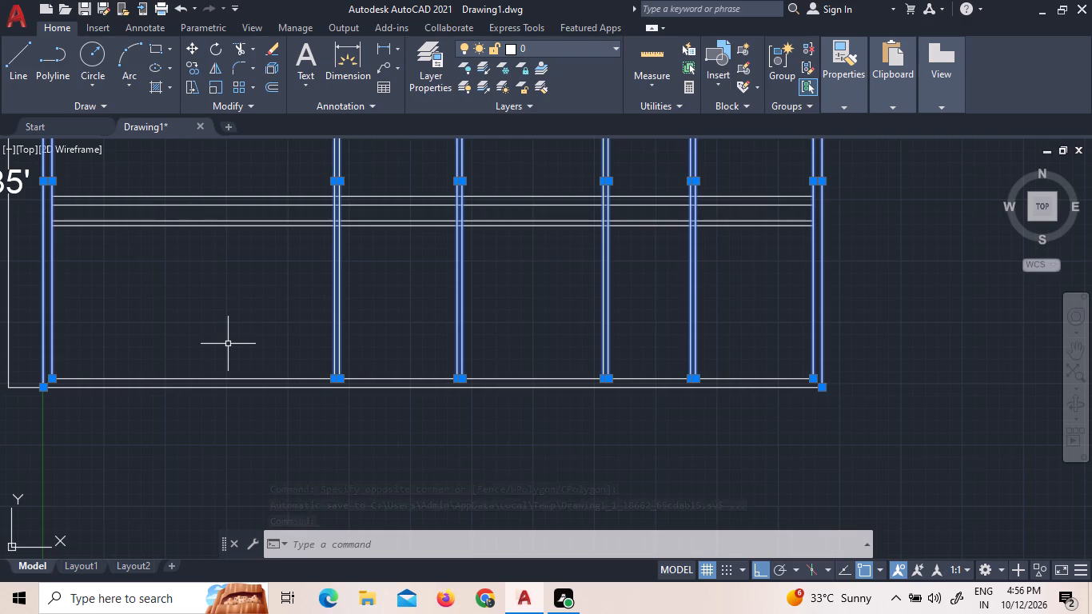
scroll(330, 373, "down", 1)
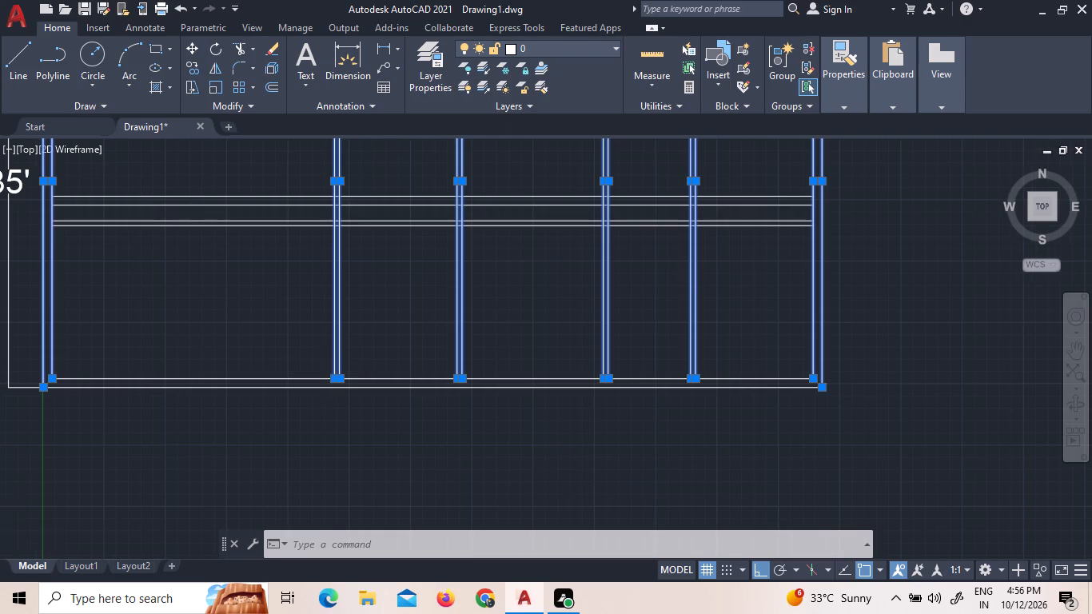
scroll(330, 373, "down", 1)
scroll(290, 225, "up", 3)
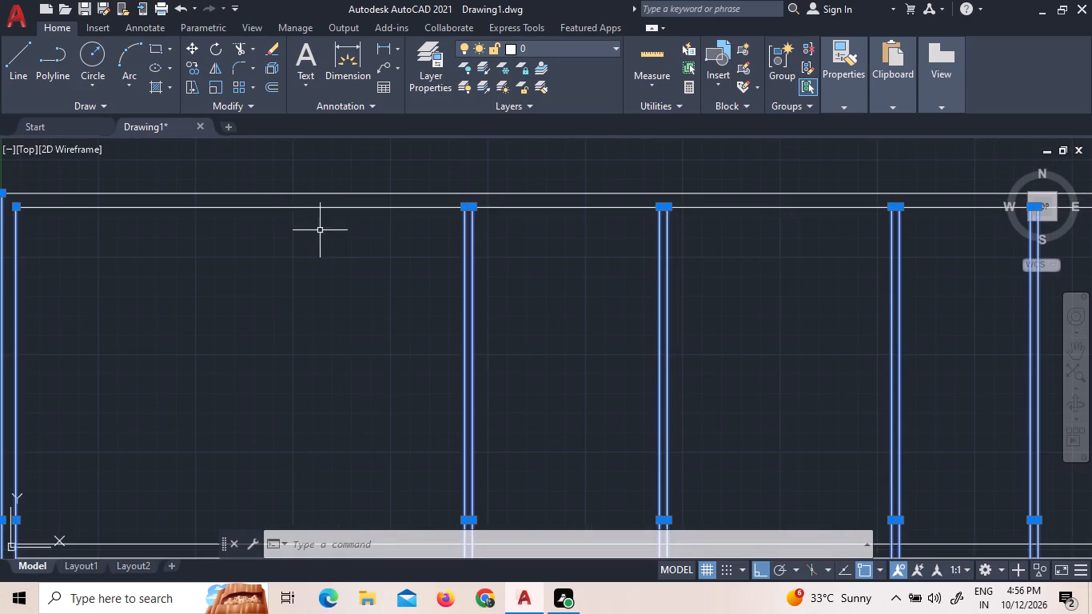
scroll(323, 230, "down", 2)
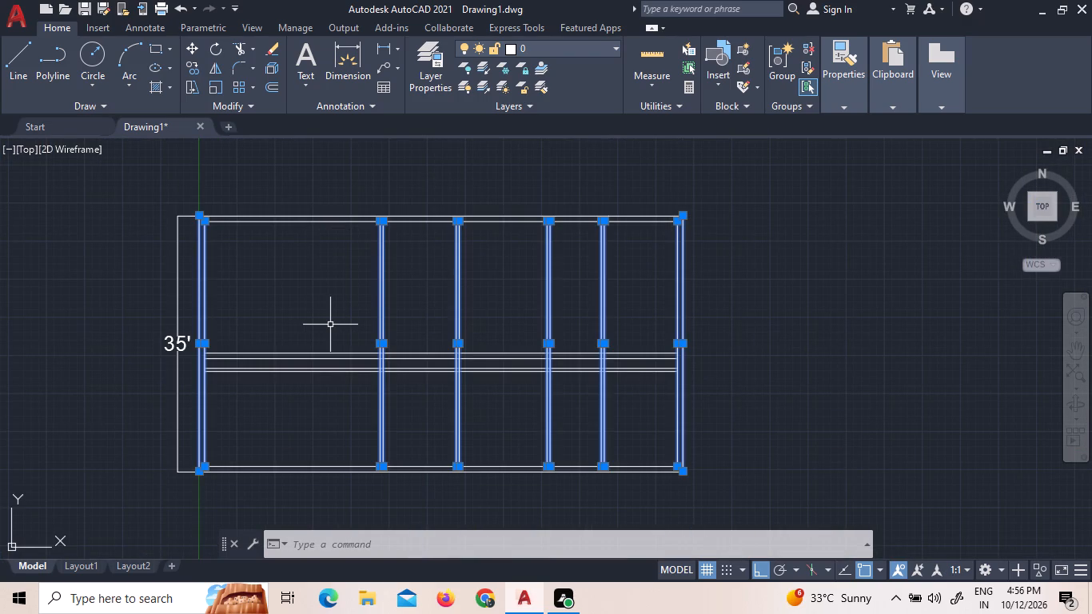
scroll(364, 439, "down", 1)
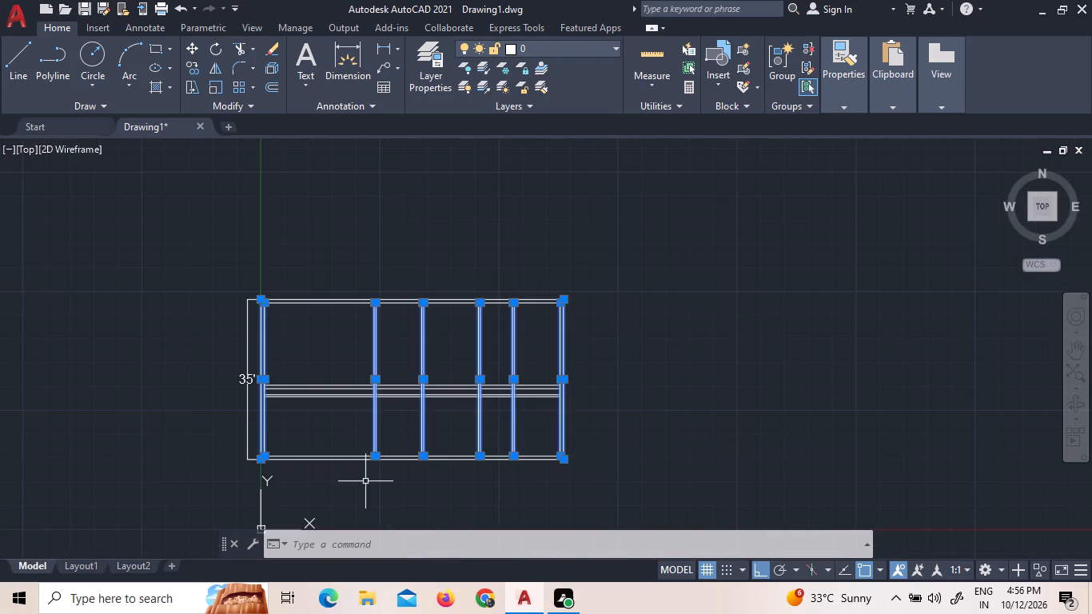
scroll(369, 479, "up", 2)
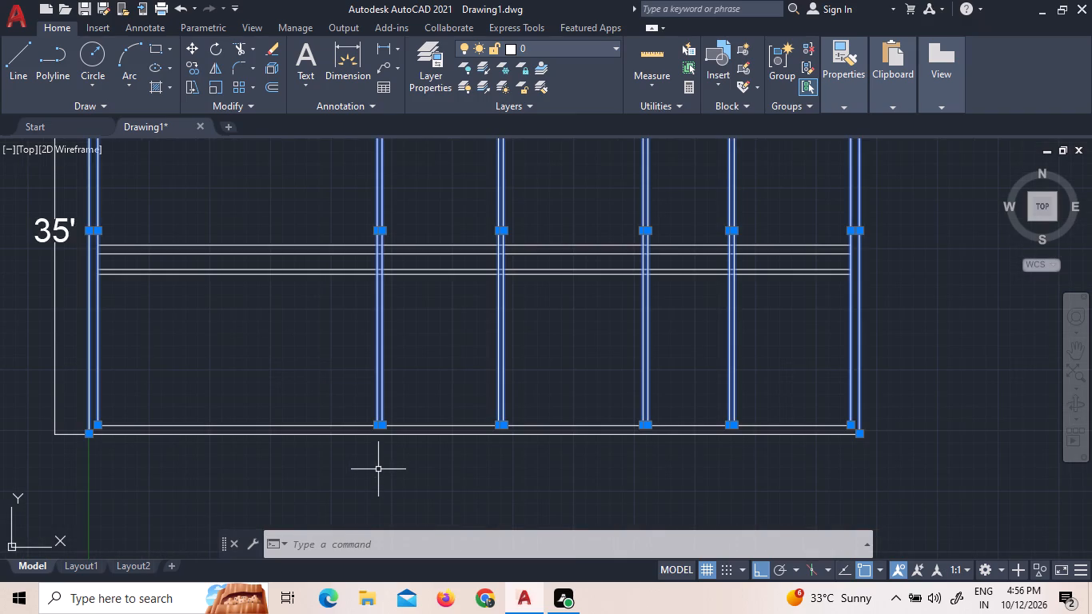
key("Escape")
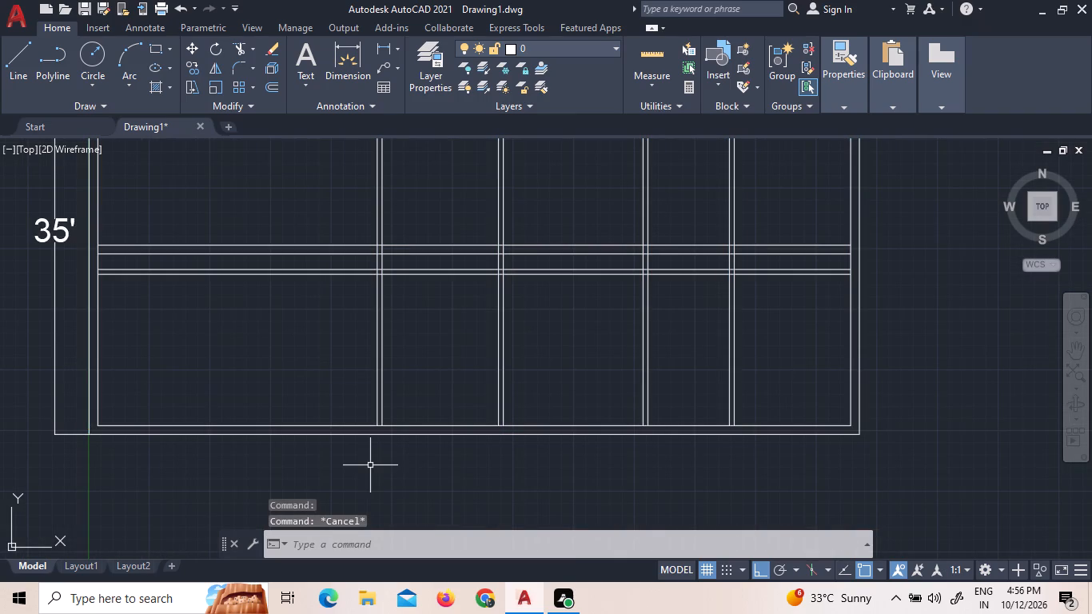
Offset the lower line of the 9" horizontal wall 10' downward across the lower rooms.
key("o")
key("Return")
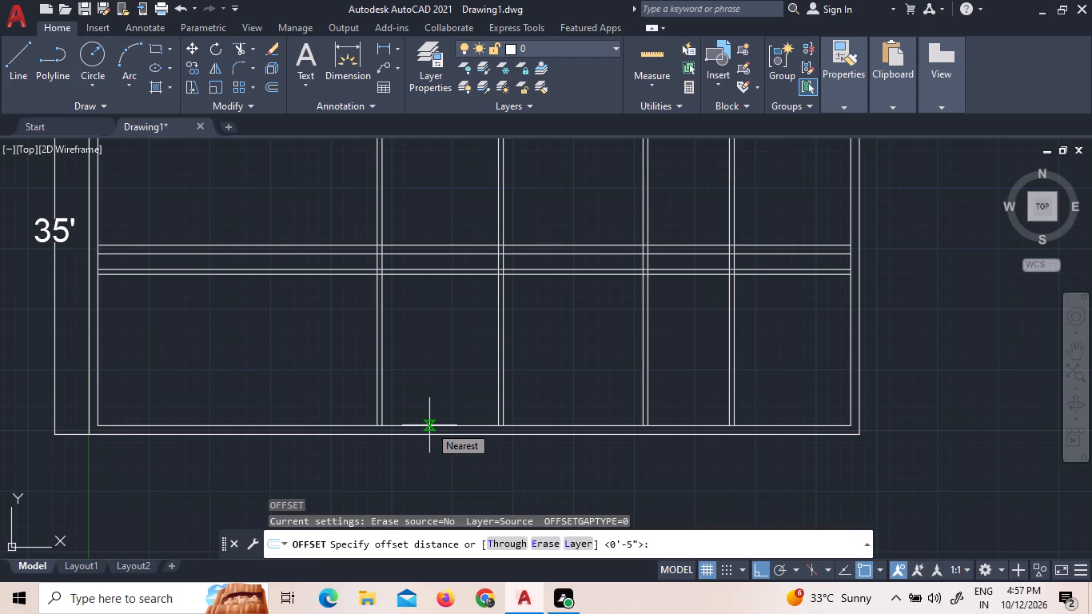
type("10")
key("apostrophe")
key("Return")
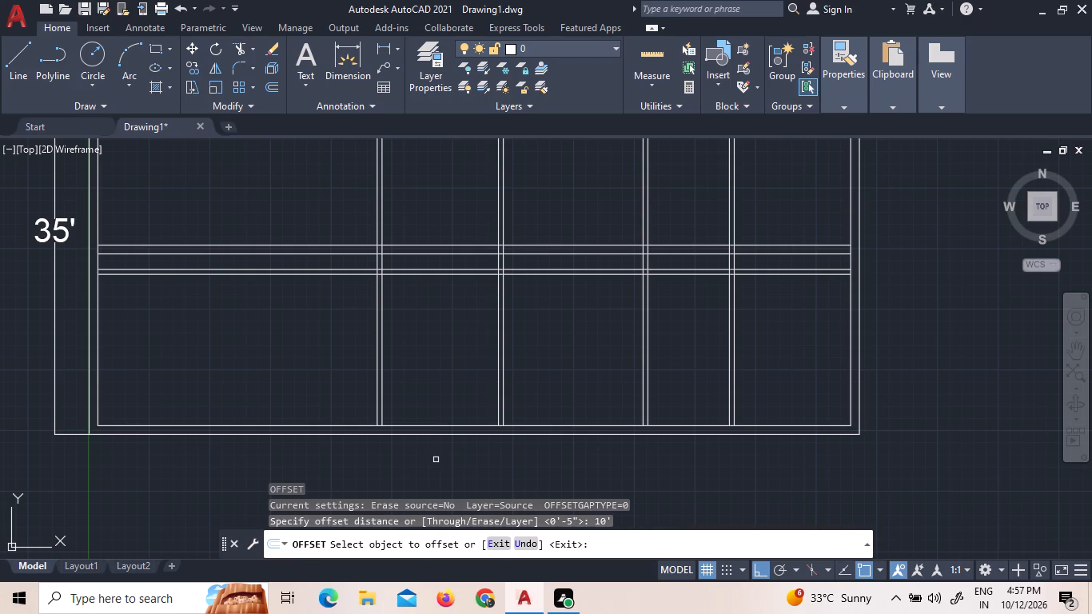
left_click(448, 476)
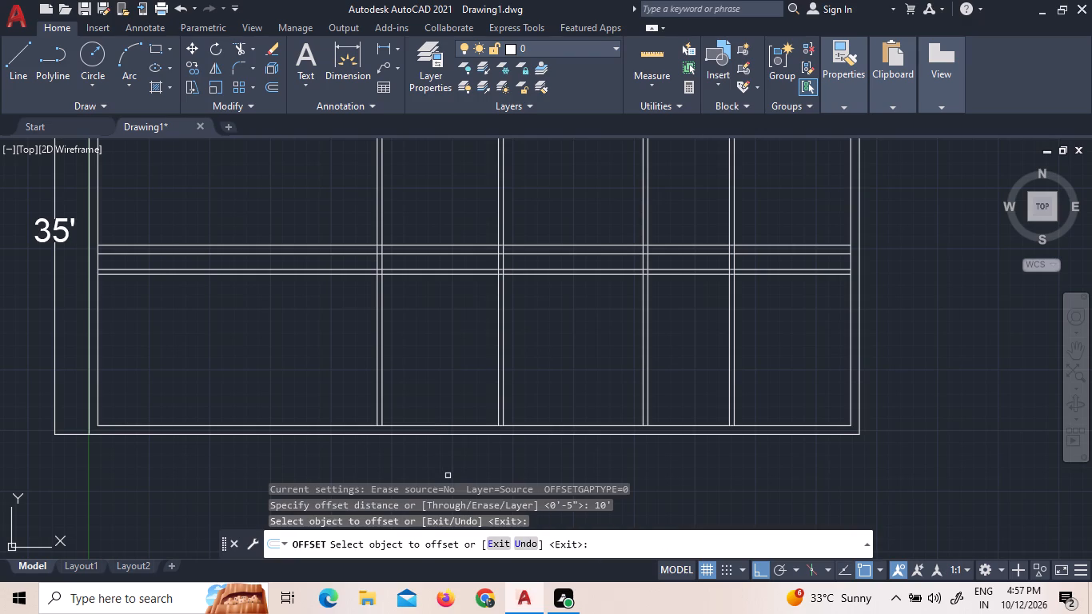
scroll(450, 411, "down", 2)
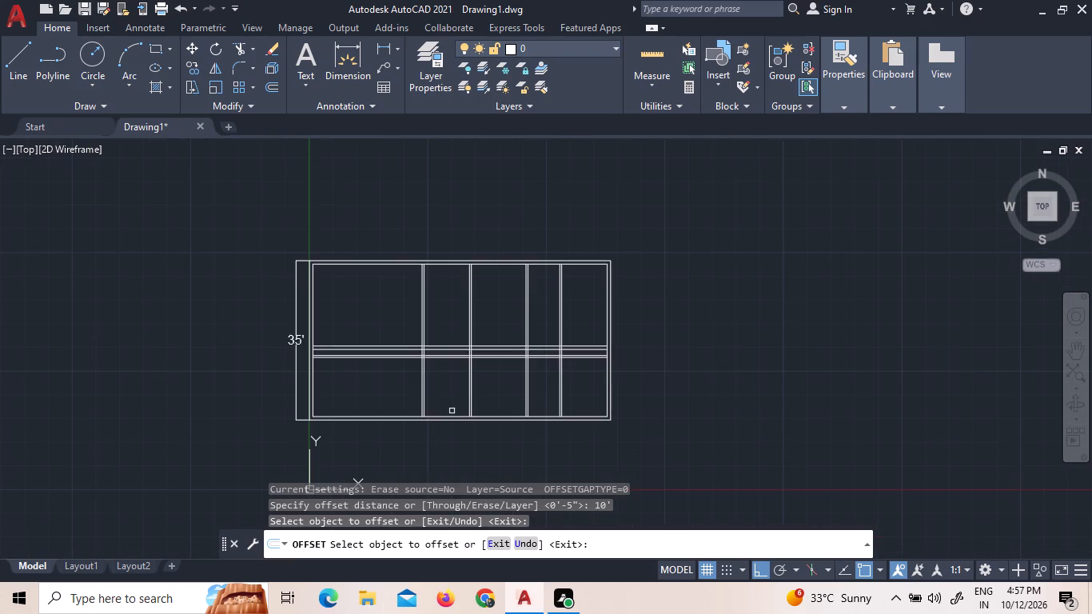
scroll(463, 357, "up", 7)
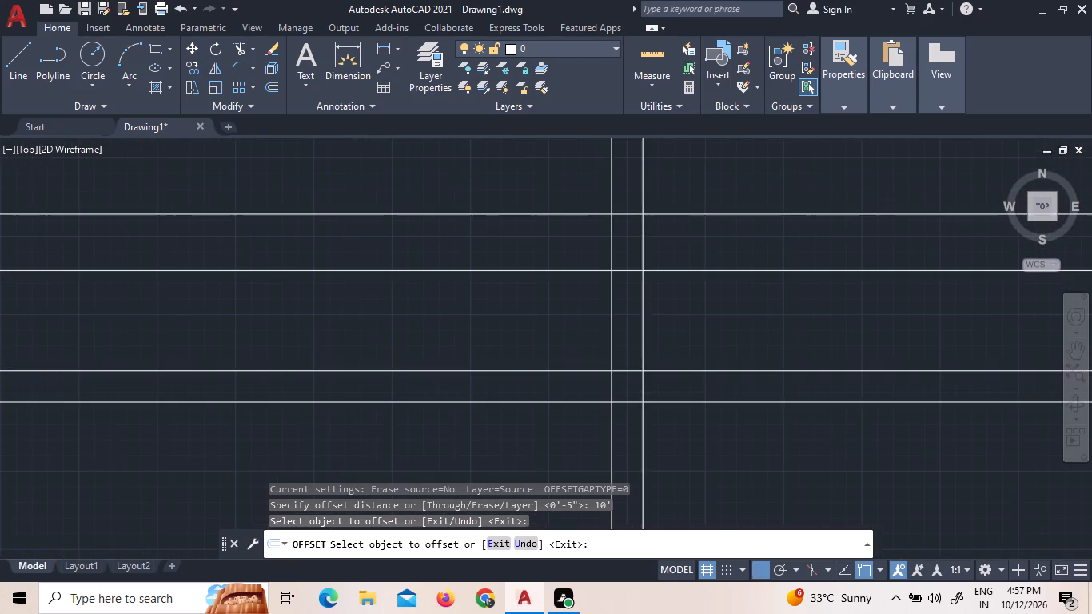
left_click(770, 331)
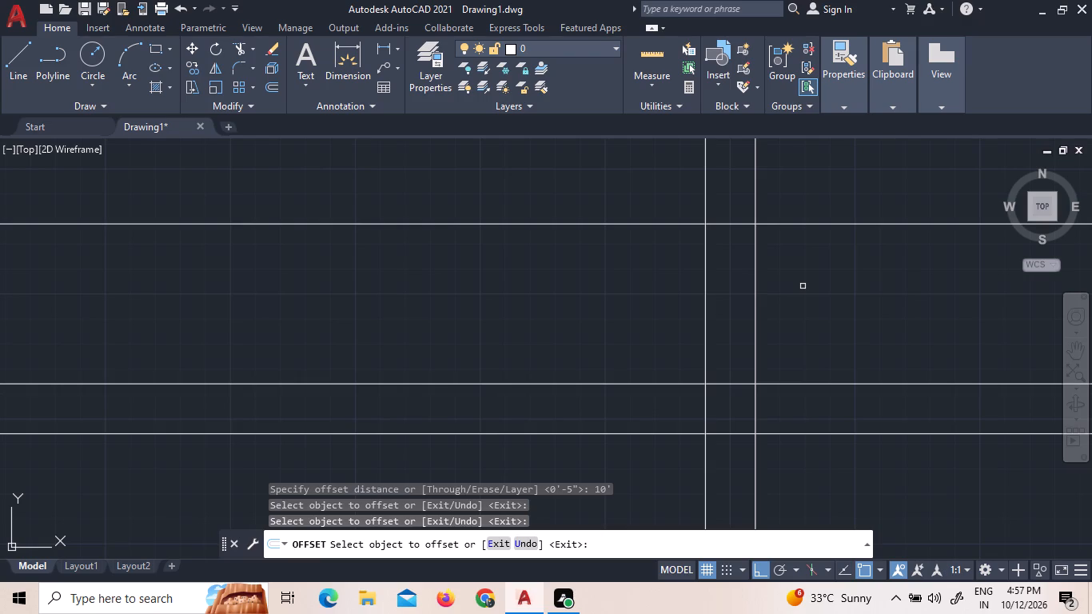
scroll(784, 427, "down", 5)
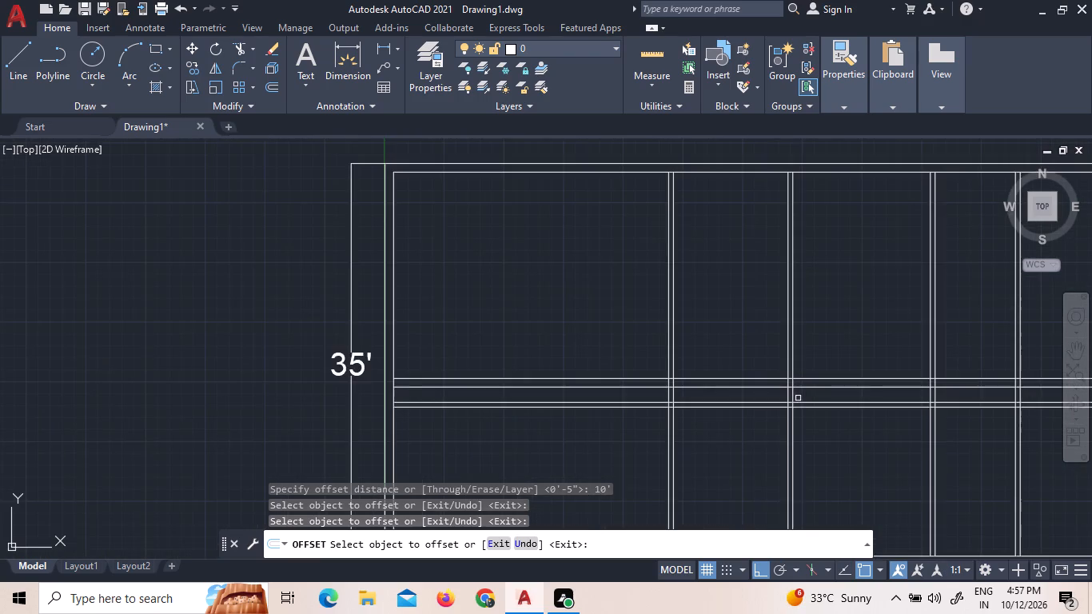
scroll(782, 405, "up", 2)
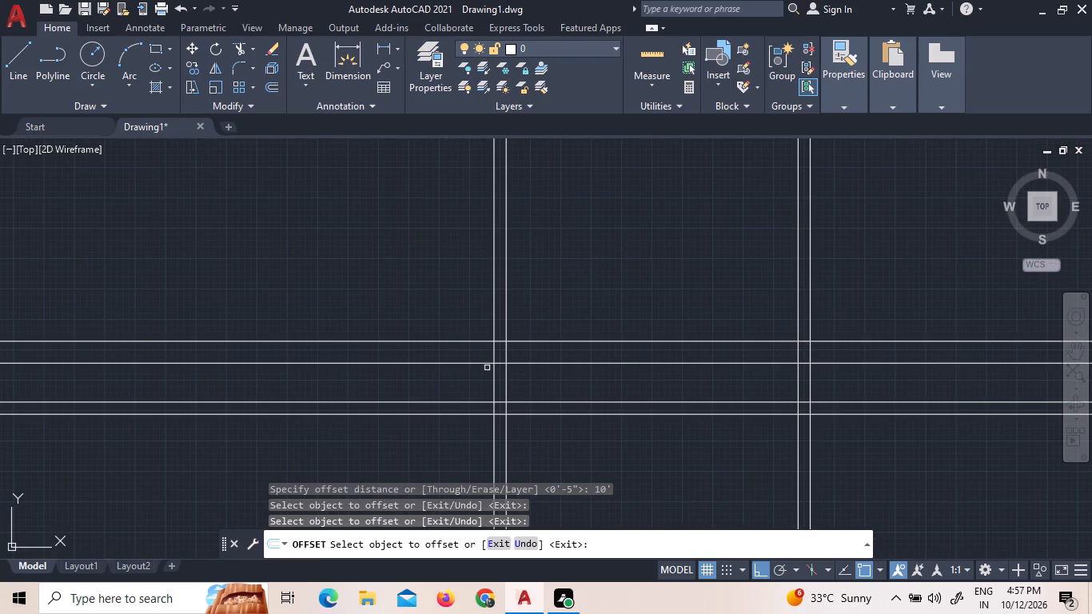
scroll(516, 381, "down", 3)
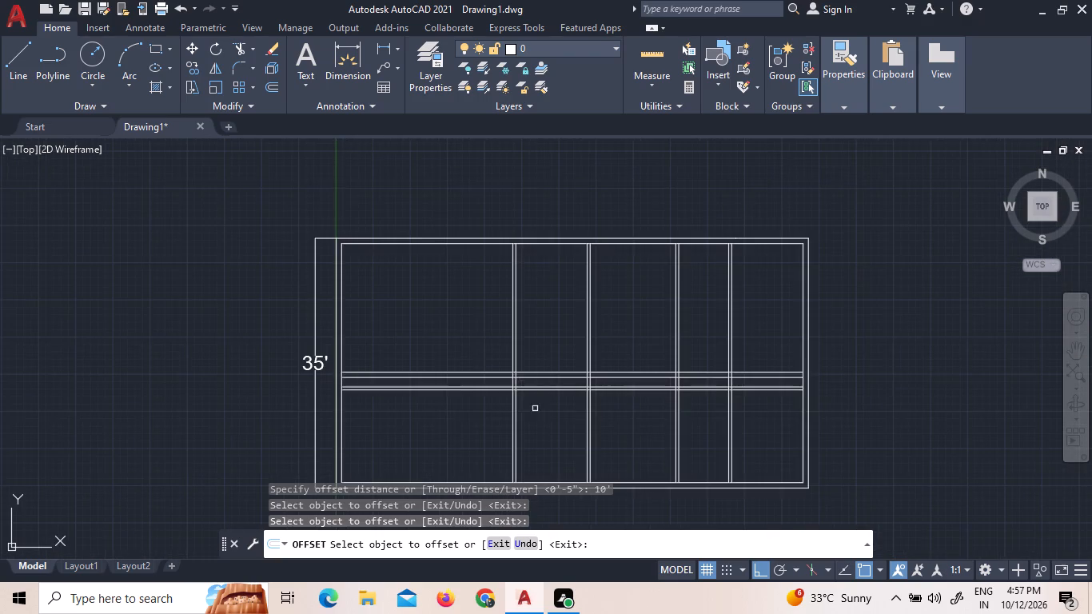
scroll(552, 415, "down", 2)
scroll(556, 403, "up", 6)
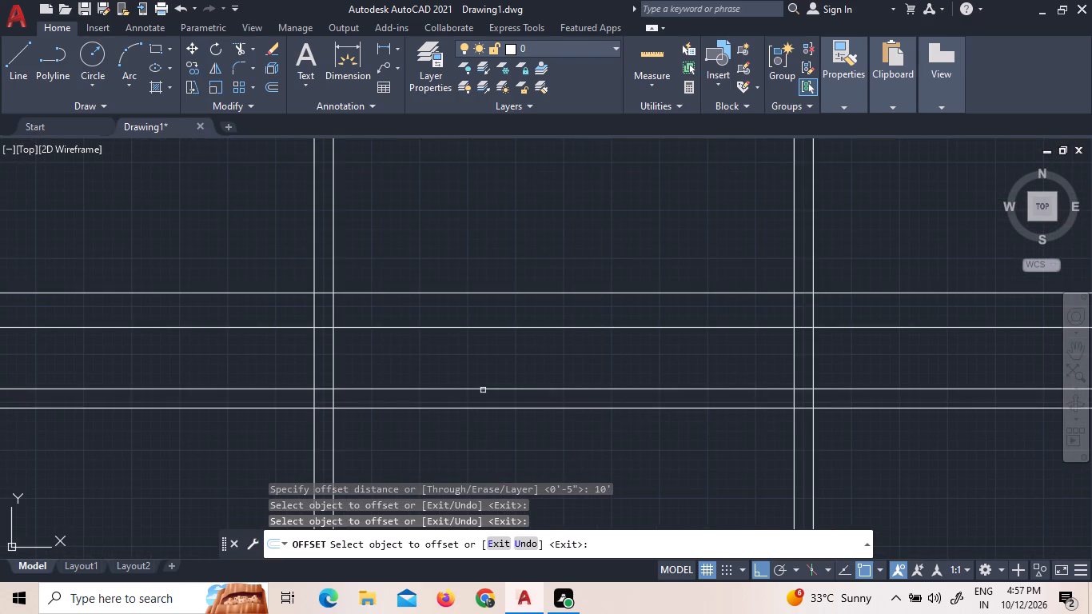
left_click_drag(198, 357, 219, 358)
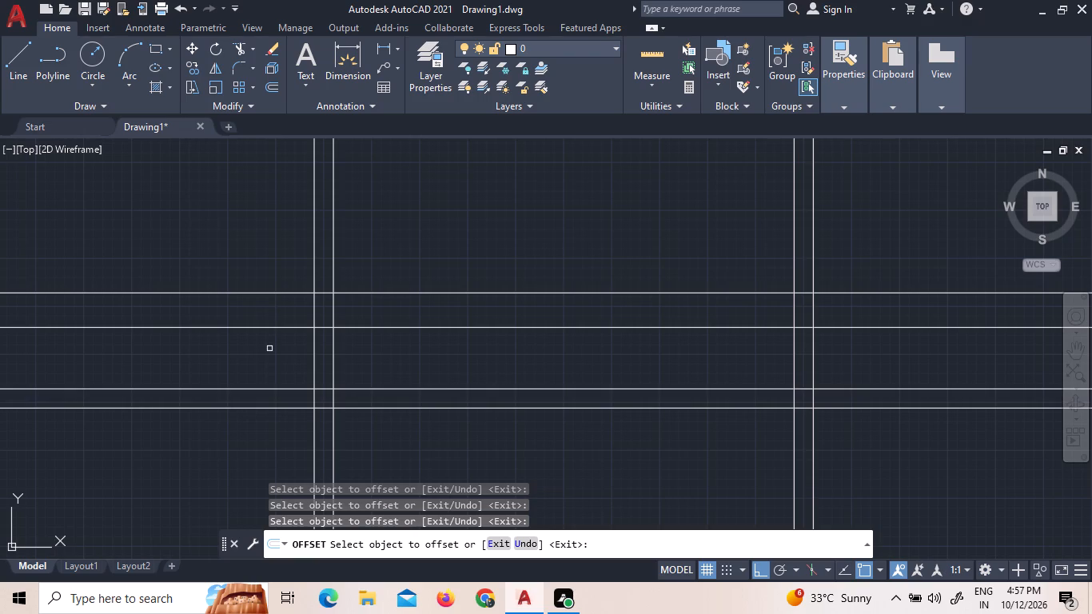
left_click(282, 326)
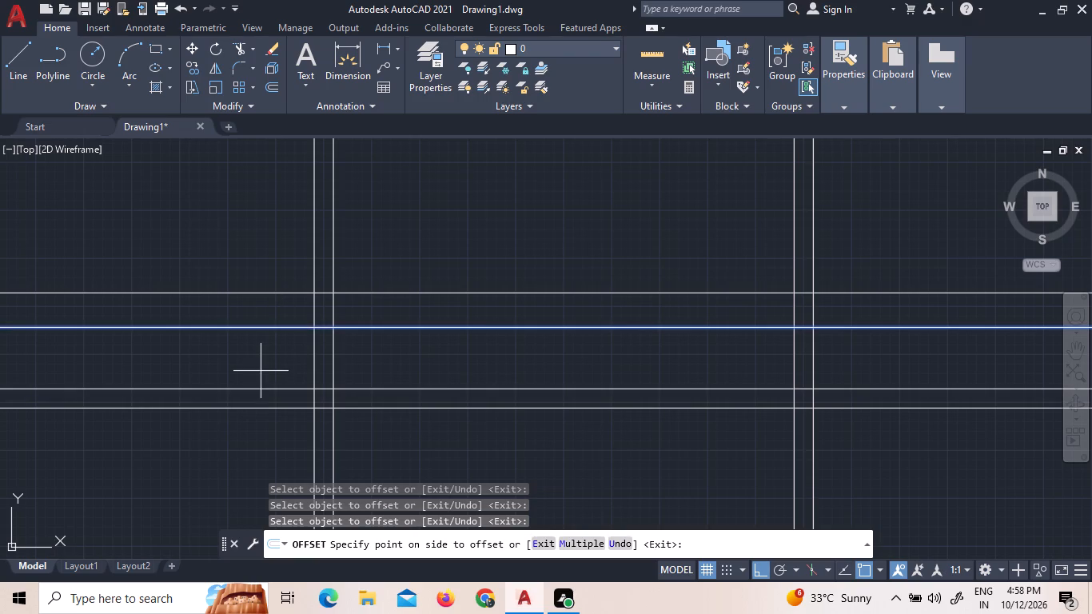
left_click(261, 389)
Offset the upper line of the 5" horizontal partition 10' upward across the upper rooms.
scroll(261, 389, "down", 1)
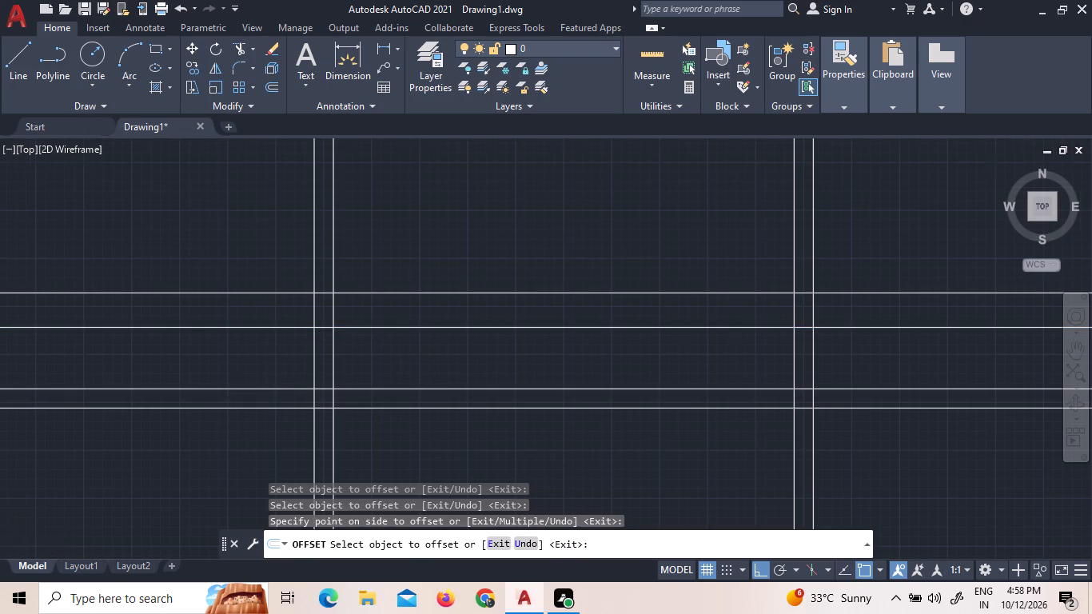
left_click(261, 387)
left_click(260, 346)
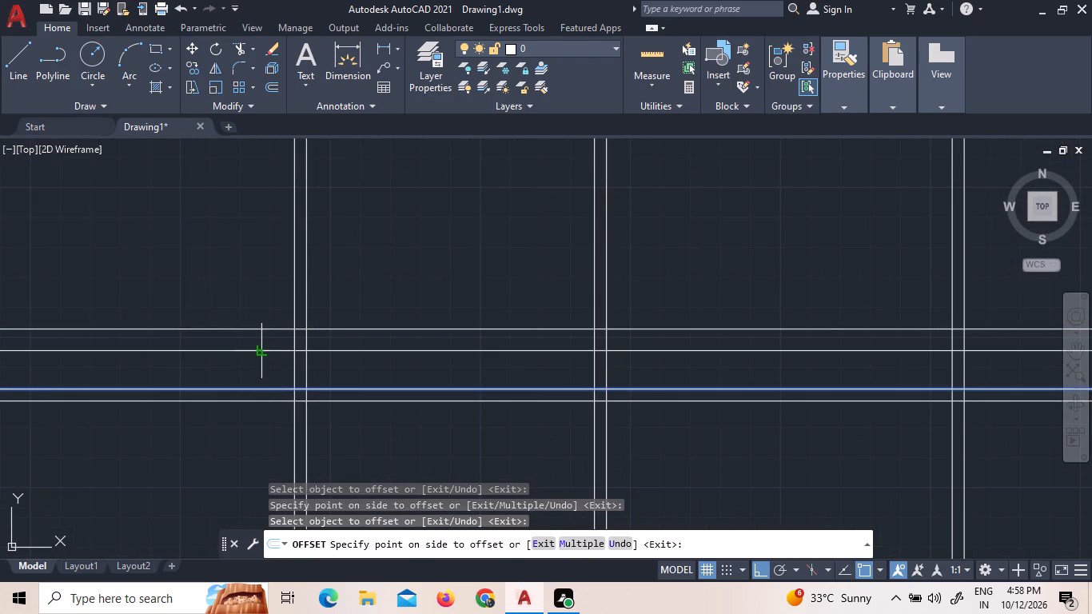
left_click(257, 351)
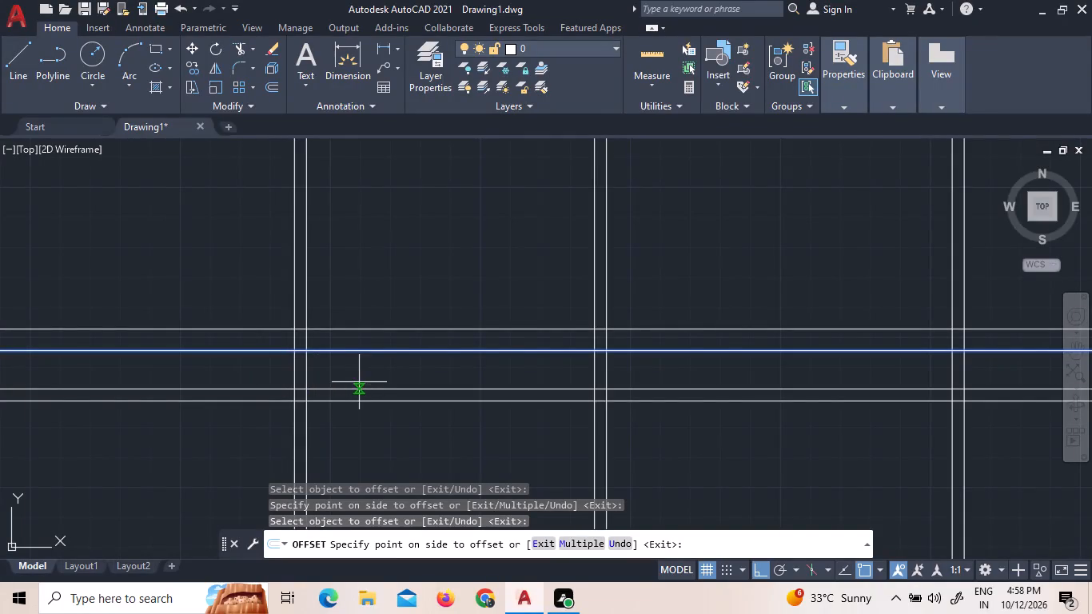
scroll(364, 382, "down", 2)
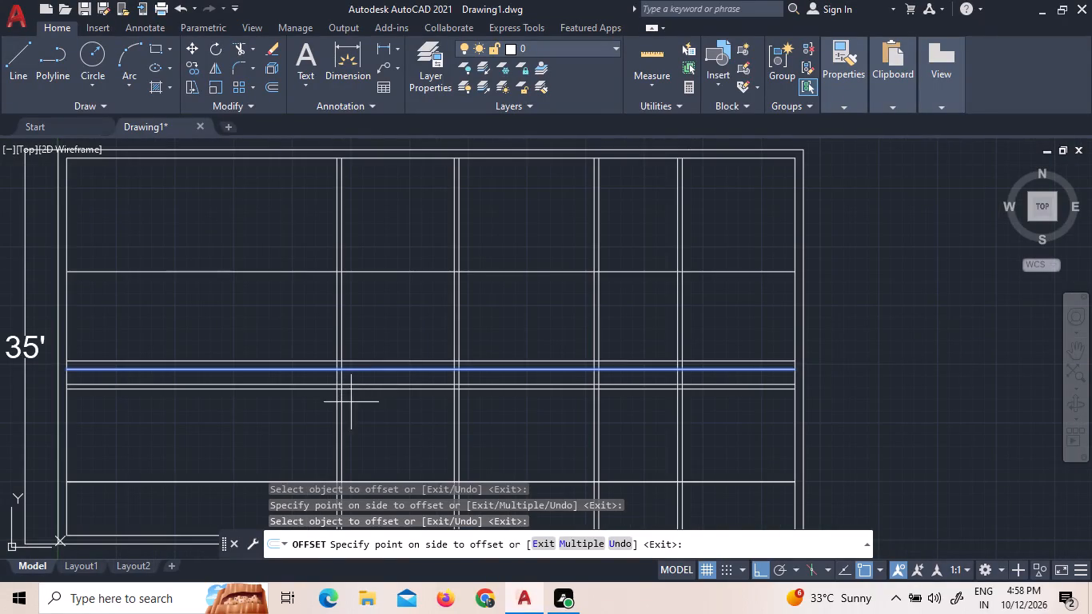
scroll(341, 405, "up", 5)
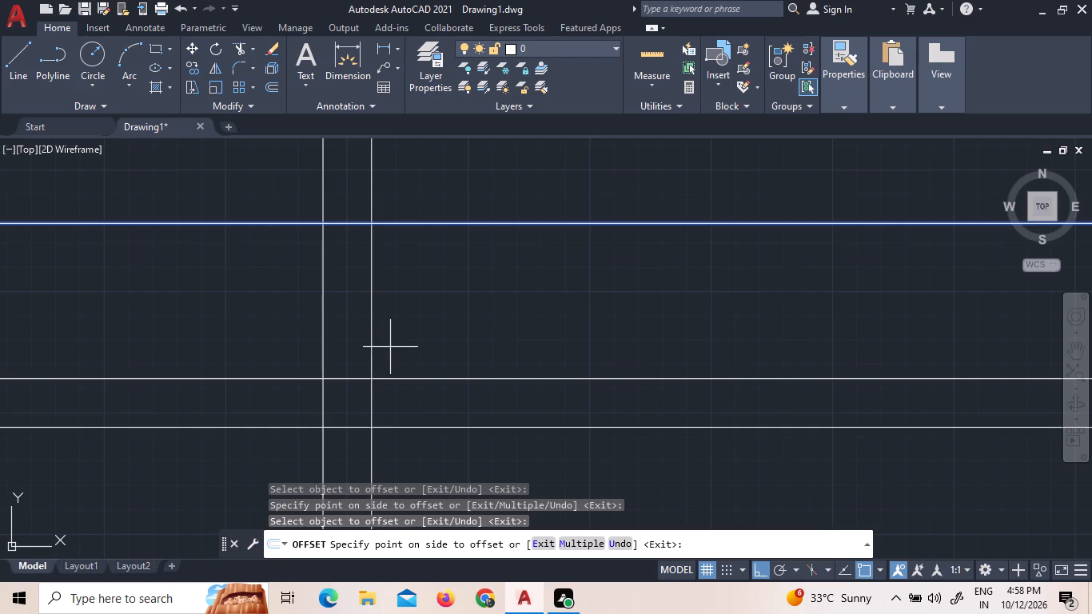
scroll(390, 347, "down", 5)
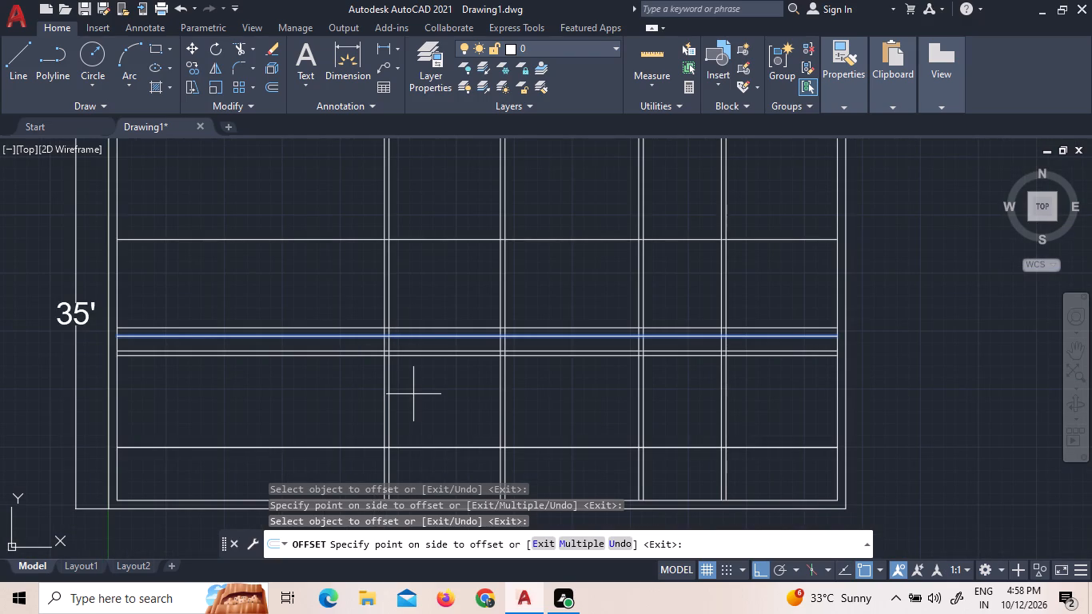
scroll(419, 393, "down", 1)
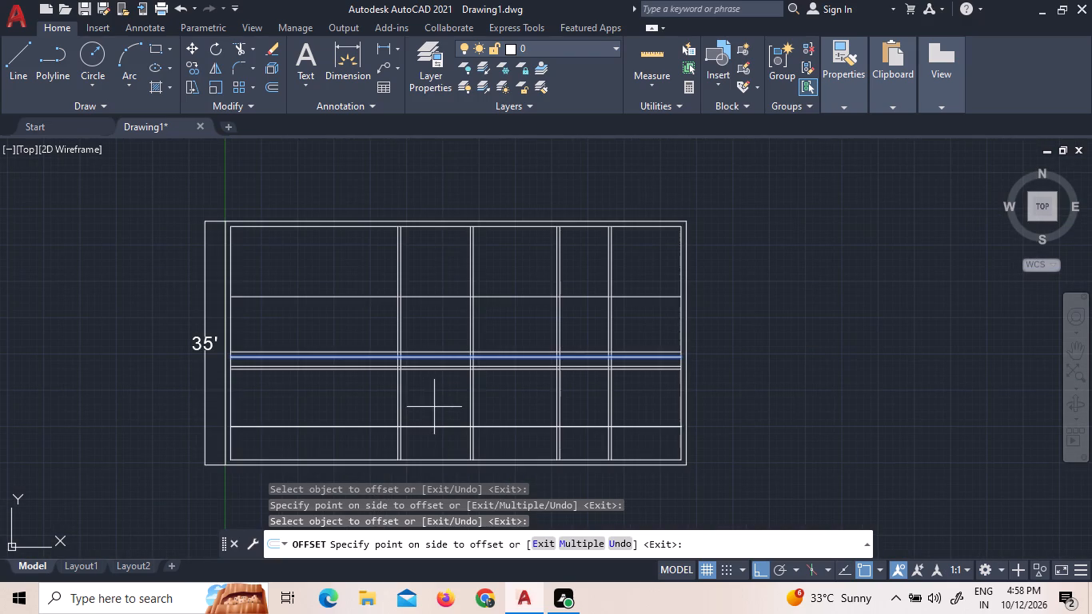
key("Escape")
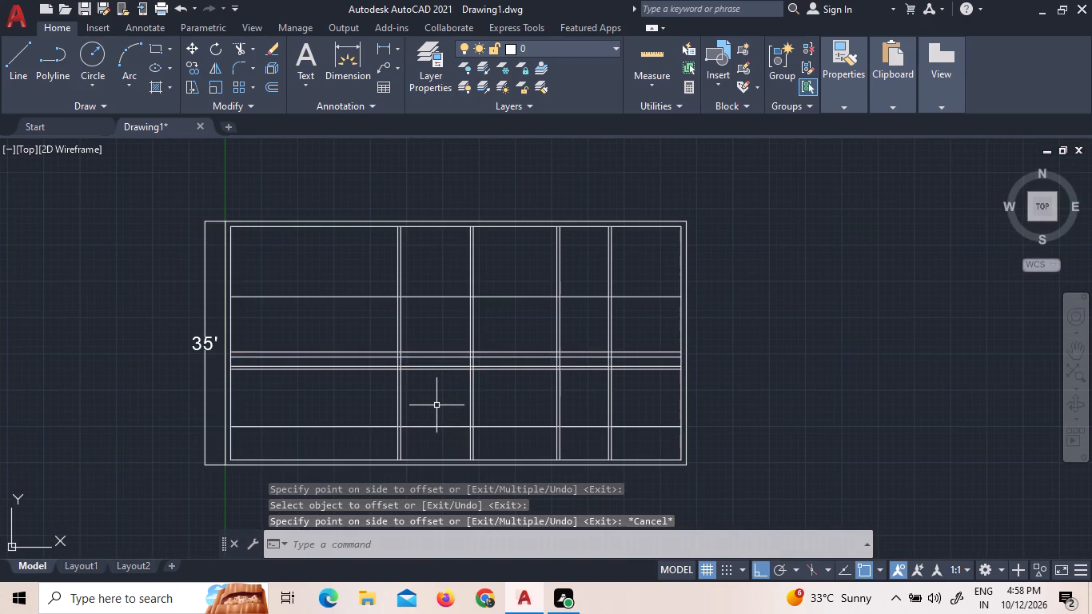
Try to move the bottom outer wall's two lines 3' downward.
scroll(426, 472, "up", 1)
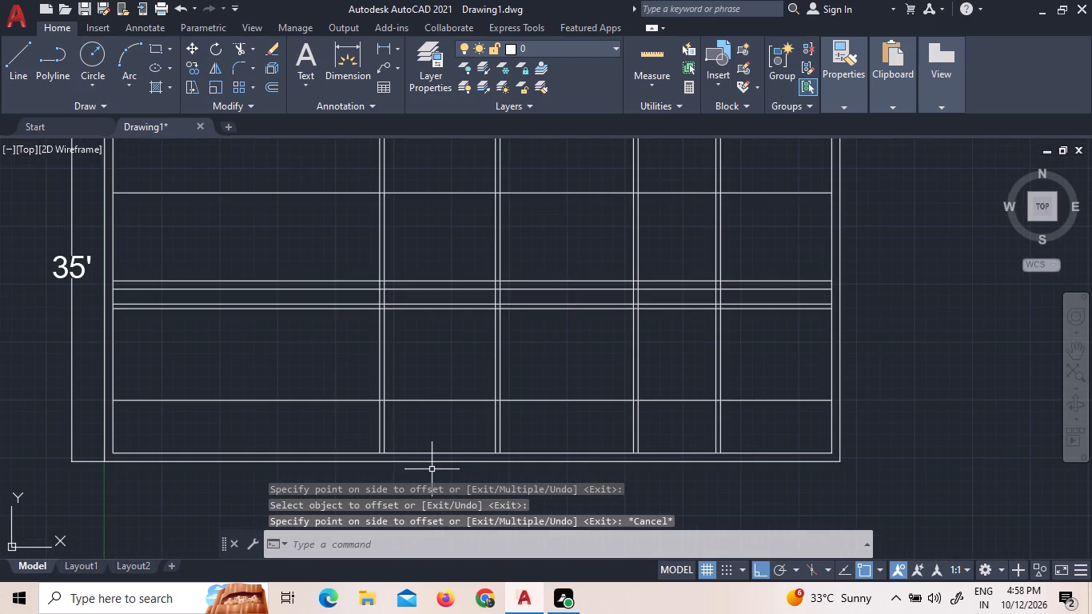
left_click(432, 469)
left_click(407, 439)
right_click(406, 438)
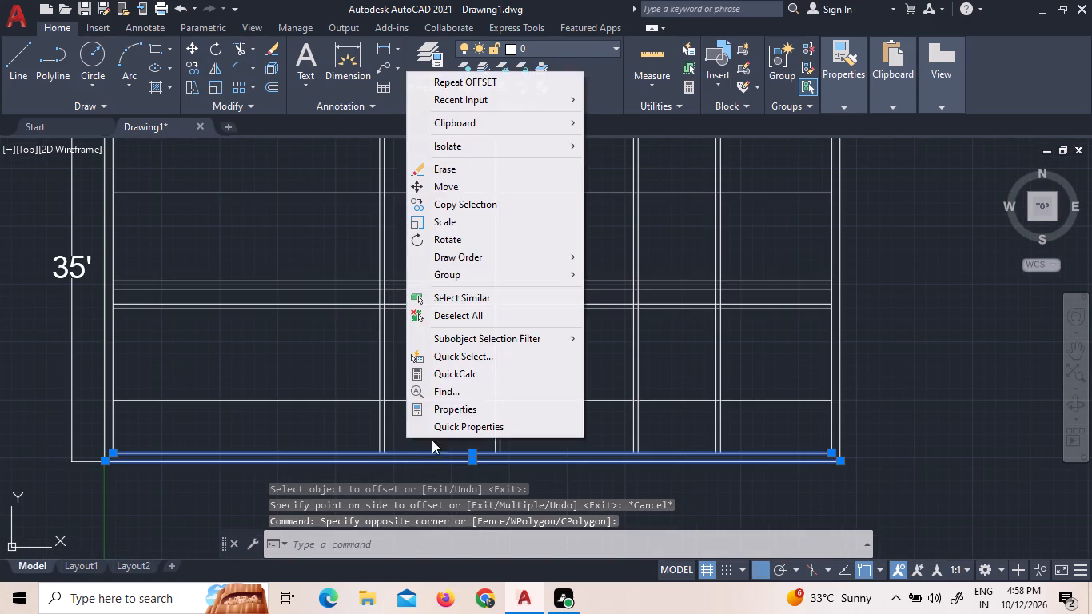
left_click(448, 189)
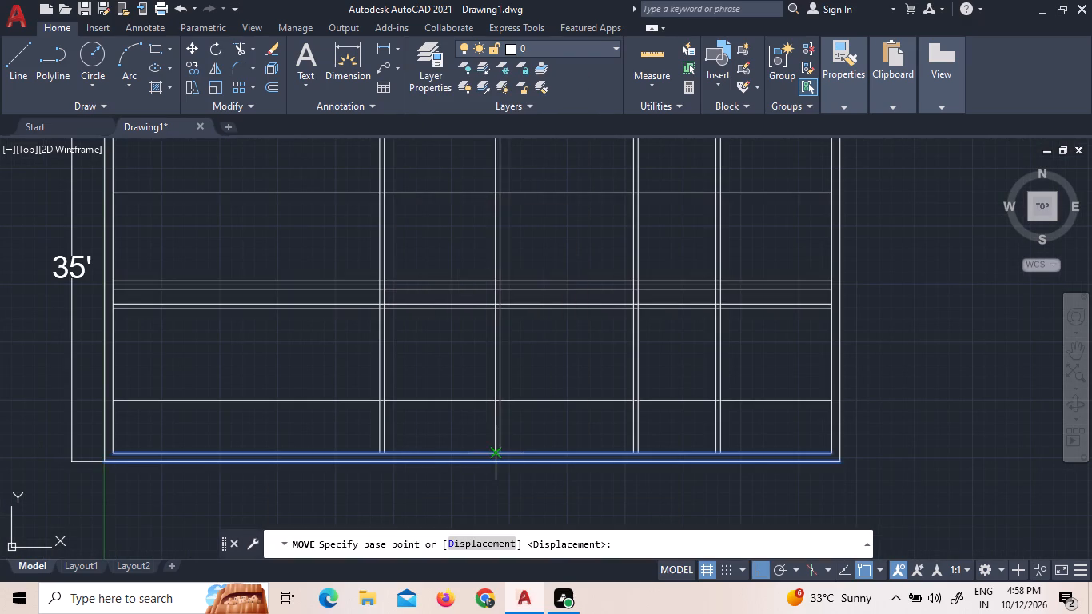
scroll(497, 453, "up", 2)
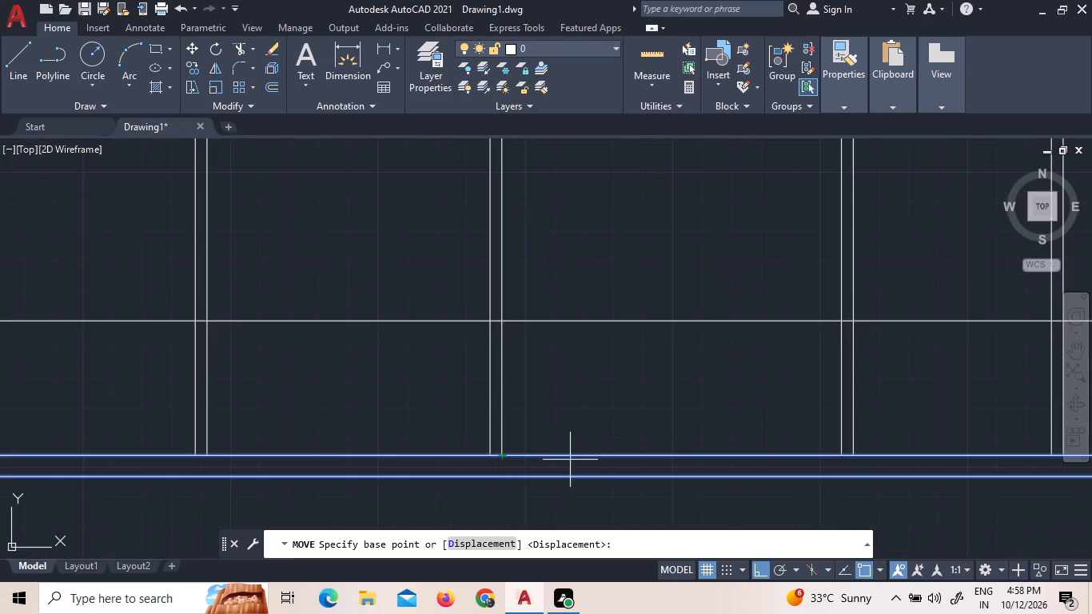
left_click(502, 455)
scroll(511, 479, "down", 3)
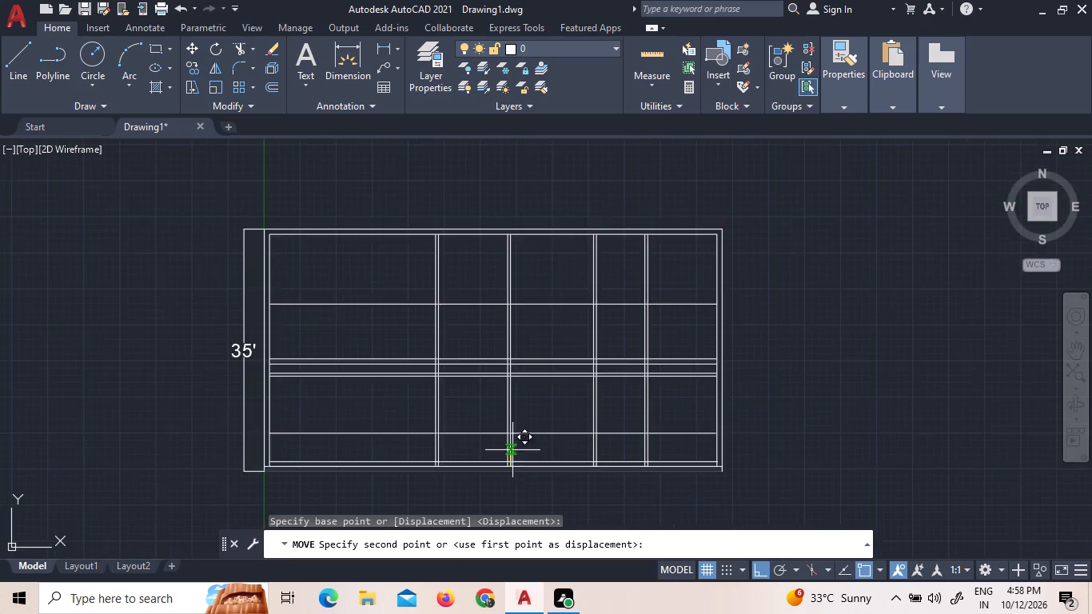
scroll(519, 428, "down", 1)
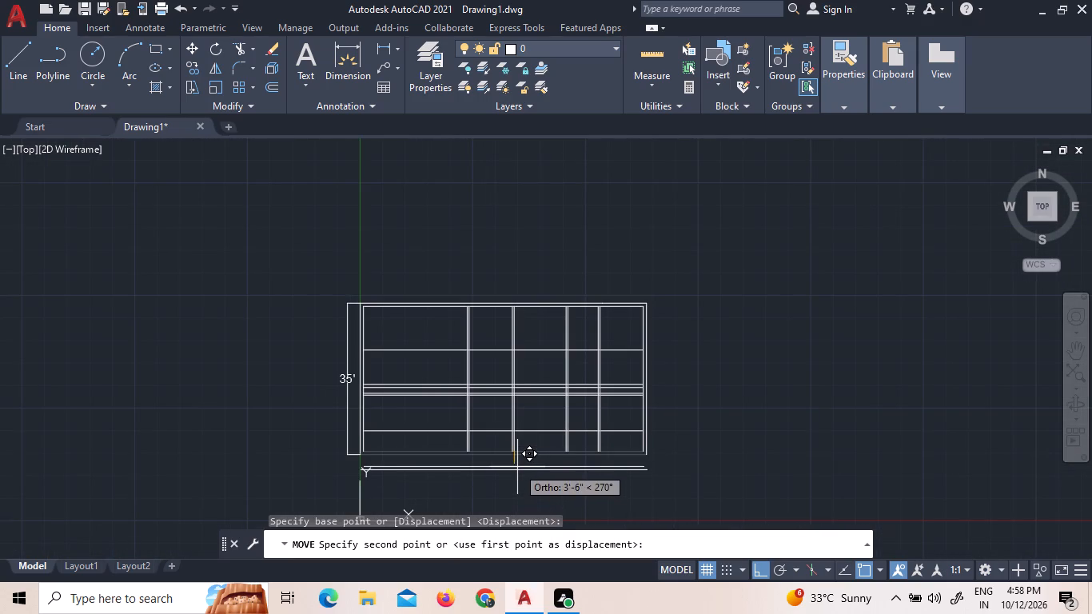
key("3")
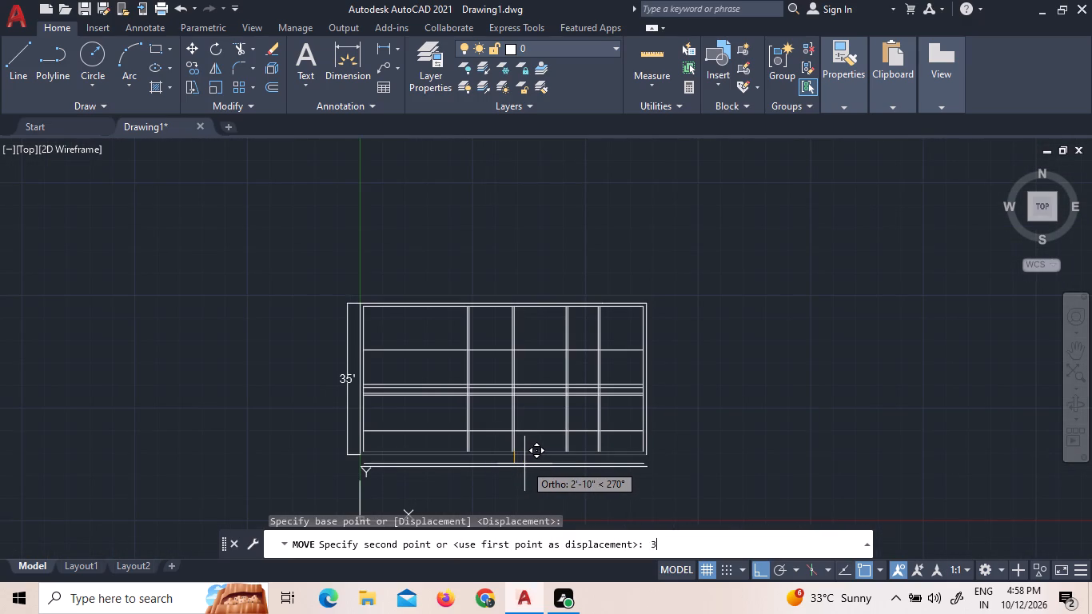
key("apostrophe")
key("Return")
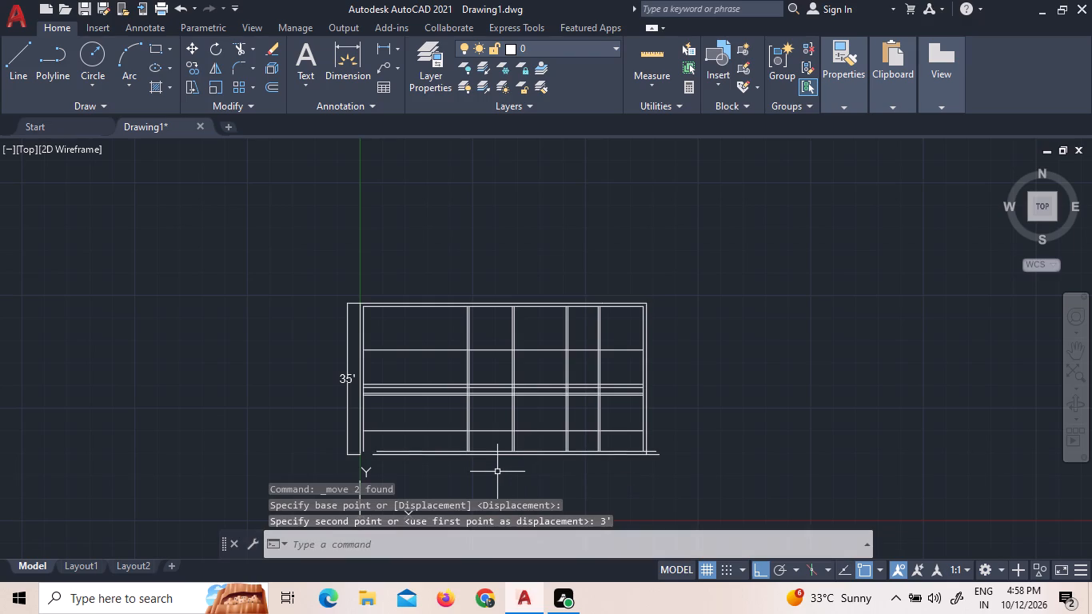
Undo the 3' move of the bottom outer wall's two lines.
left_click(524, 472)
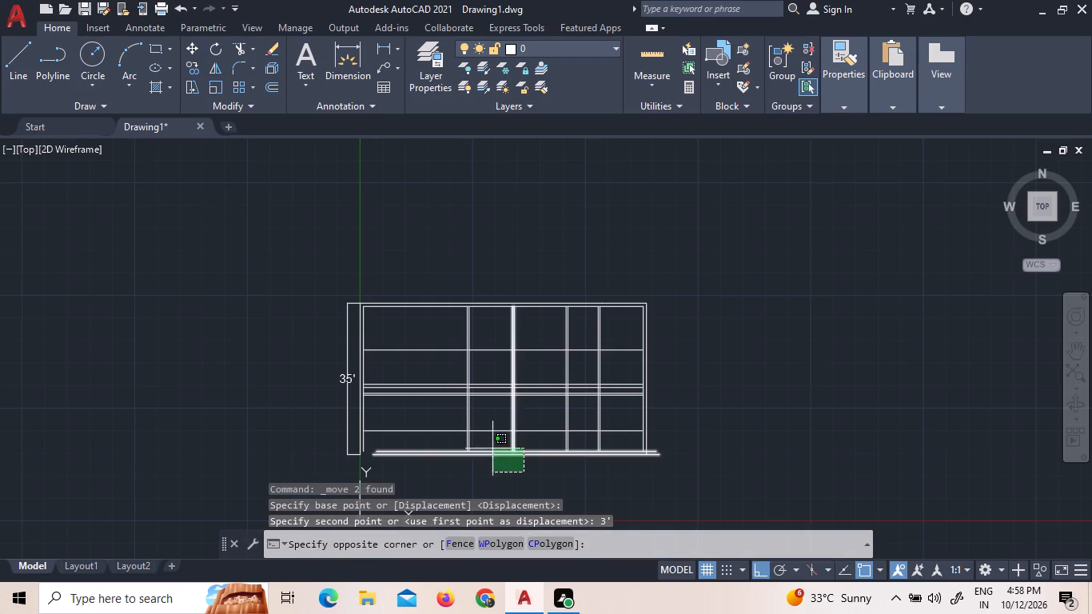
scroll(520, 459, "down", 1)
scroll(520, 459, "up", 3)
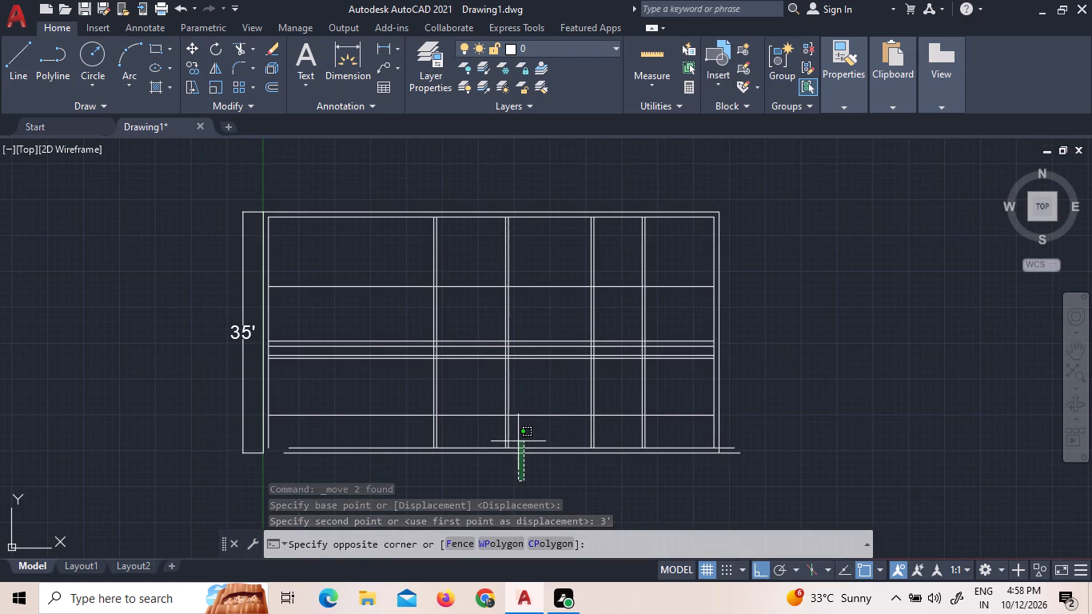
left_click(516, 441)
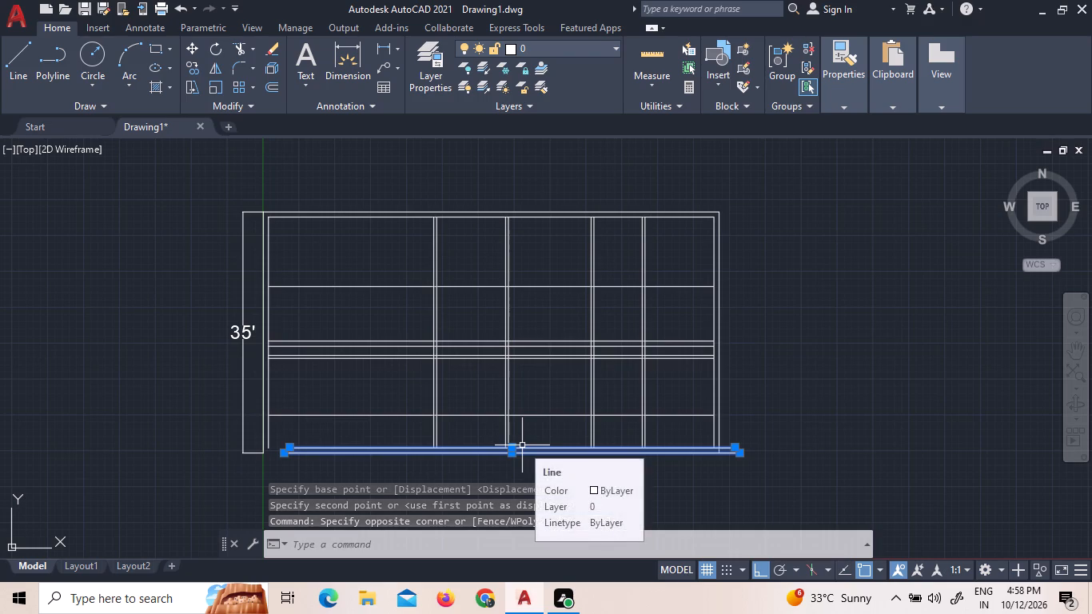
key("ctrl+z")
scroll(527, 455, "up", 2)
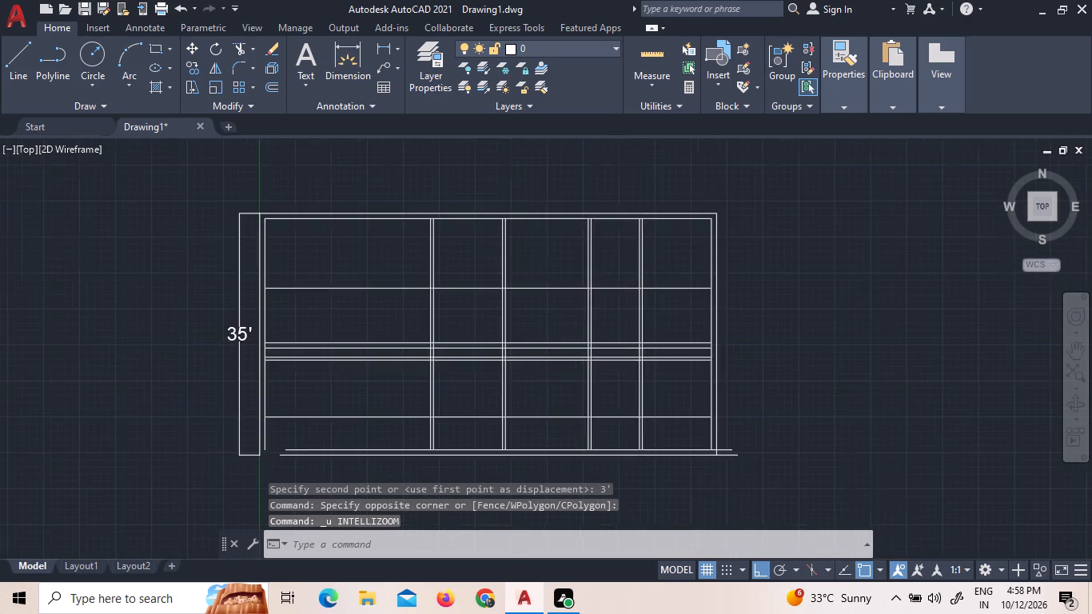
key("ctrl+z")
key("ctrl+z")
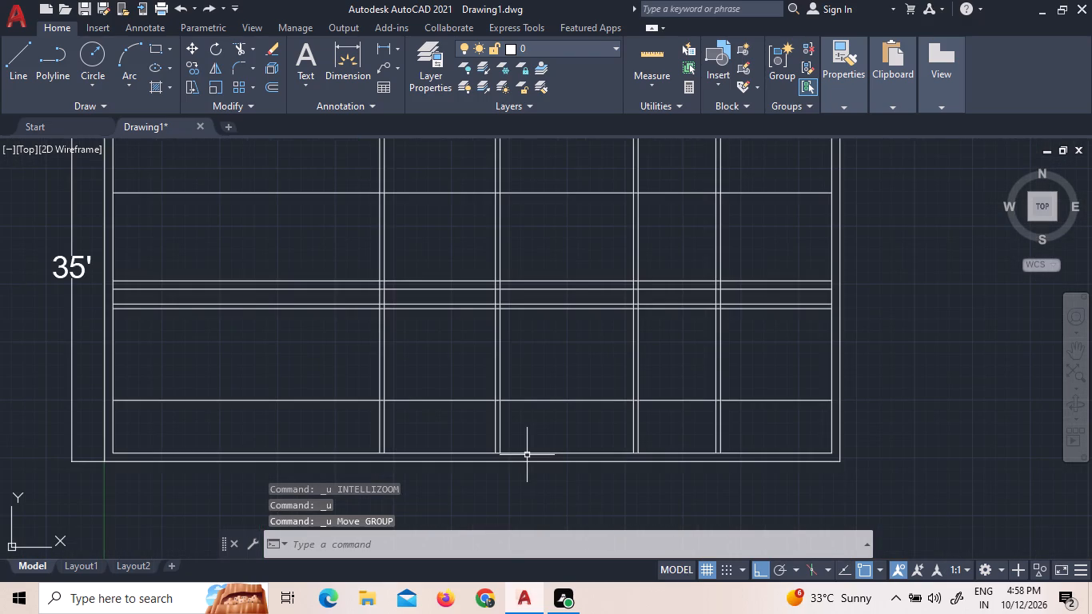
Move the bottom outer wall's two lines 3' straight down.
left_click(477, 472)
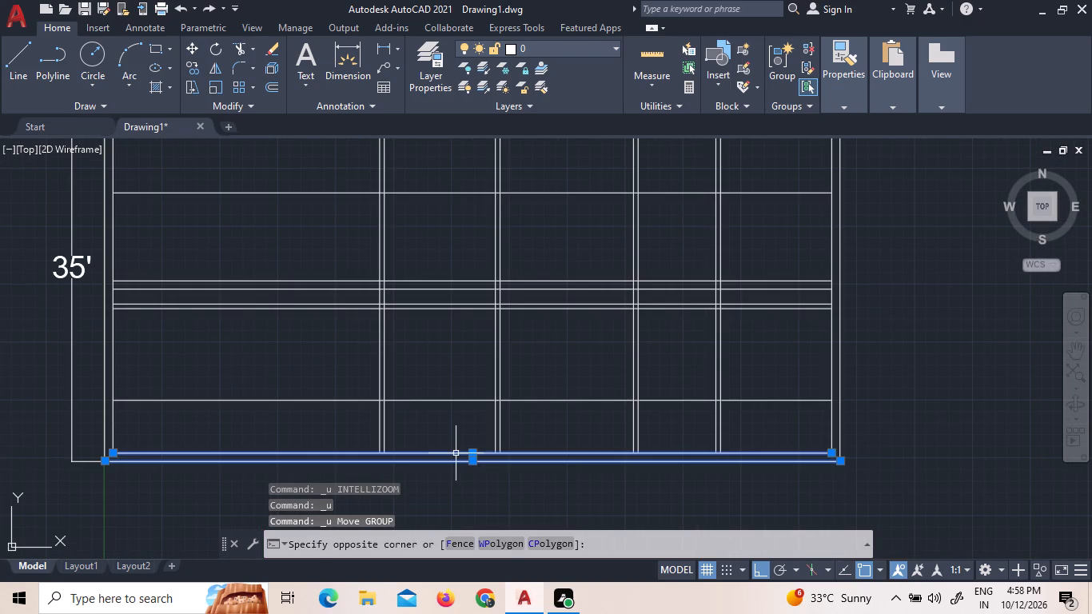
left_click(456, 453)
right_click(456, 453)
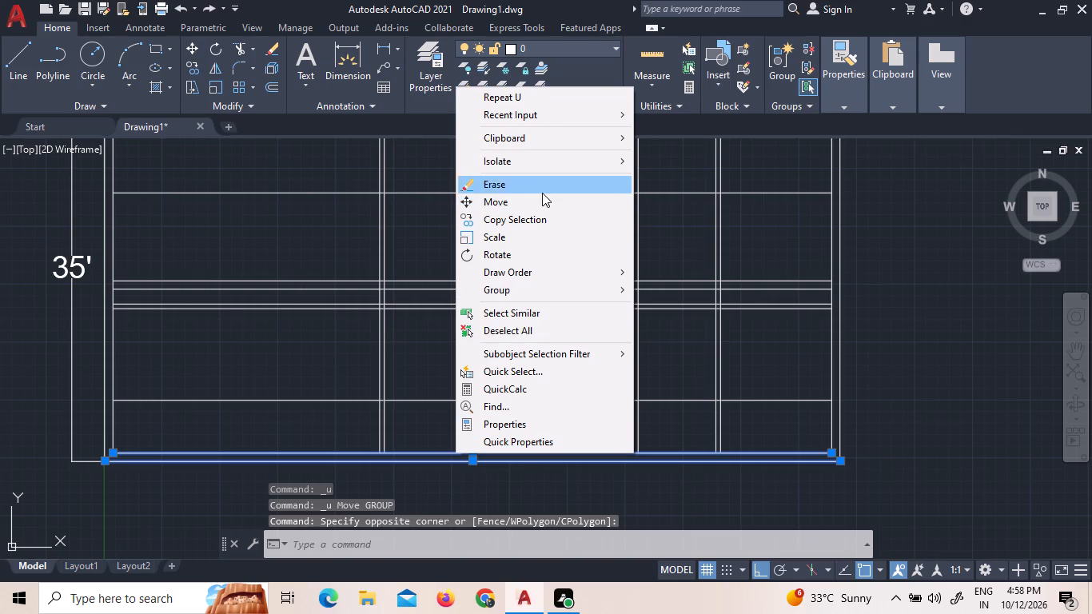
left_click(545, 201)
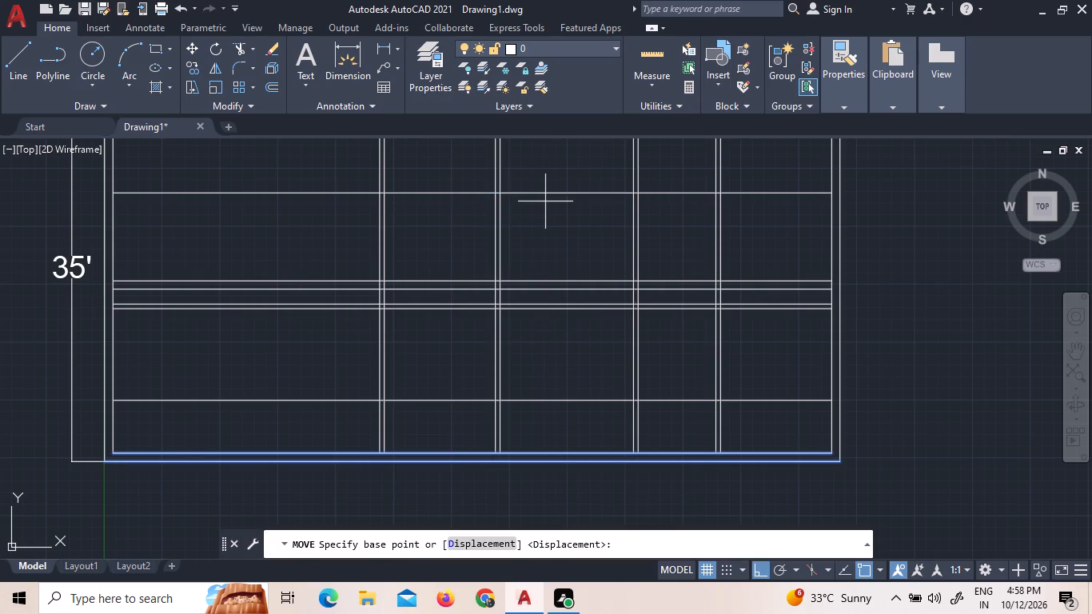
key("F8")
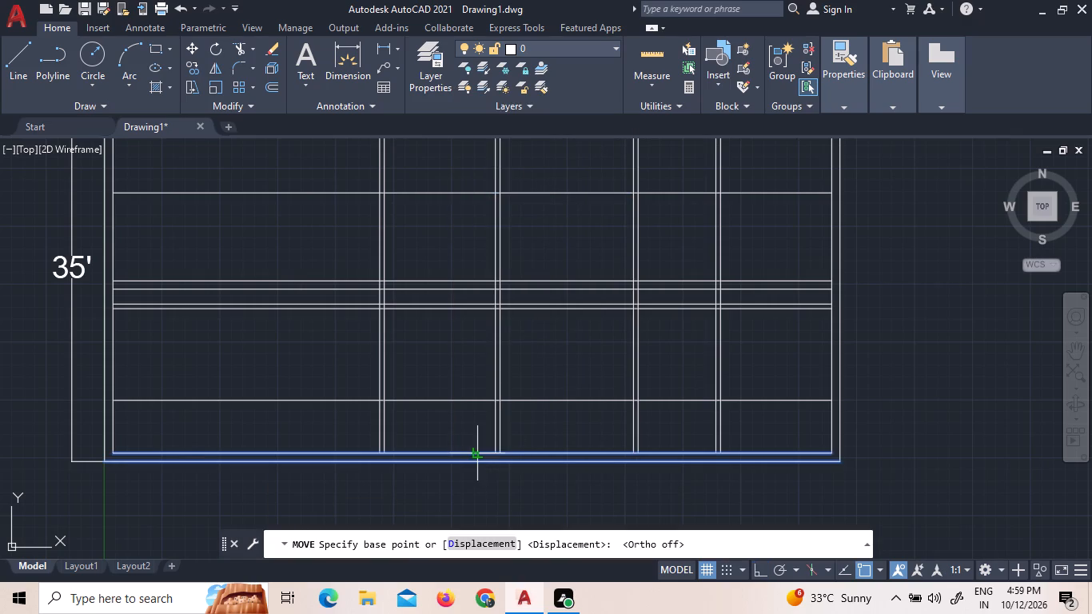
left_click(478, 461)
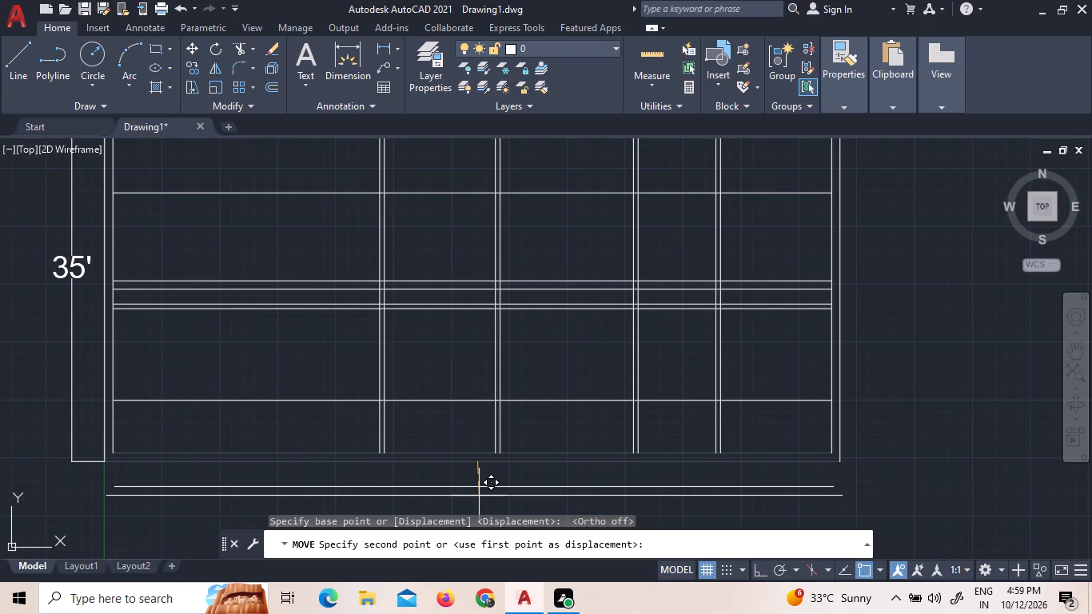
key("F8")
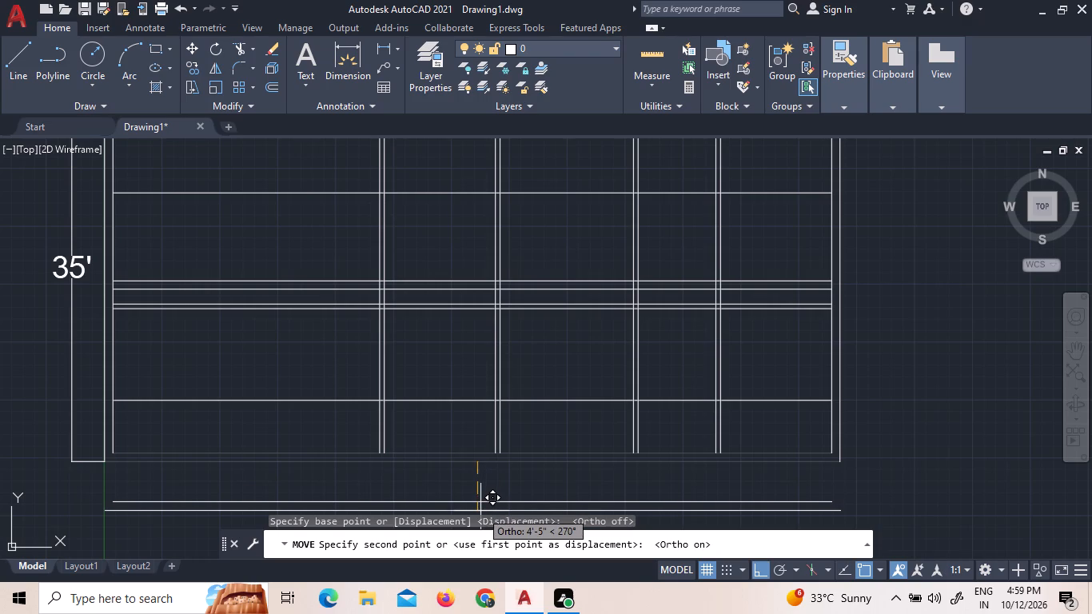
type("3'")
key("Return")
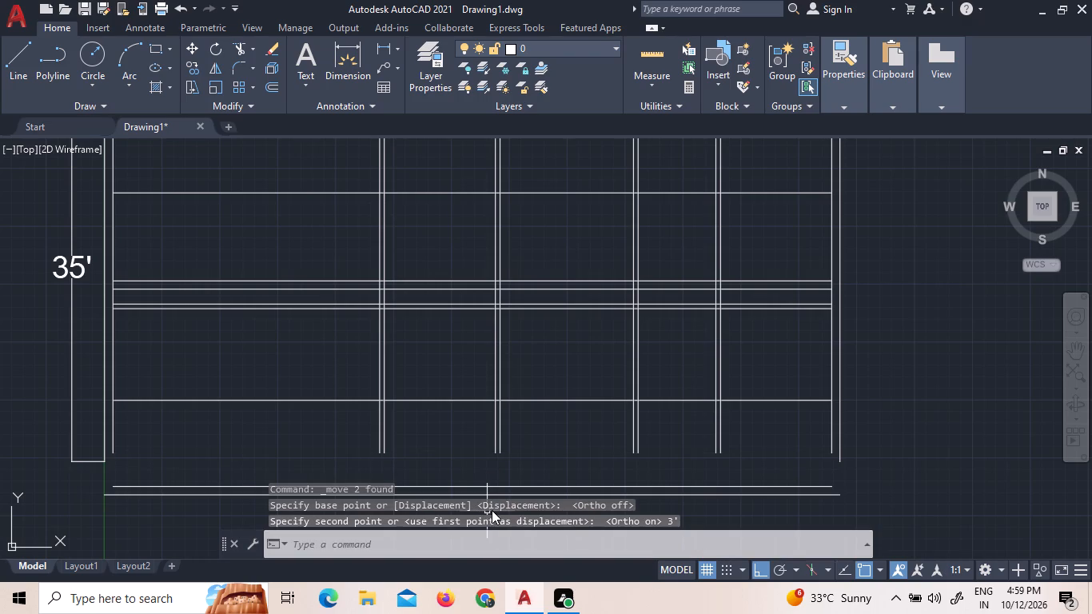
key("Escape")
Extend all the vertical outer wall and partition lines down to the moved bottom outer wall.
key("e")
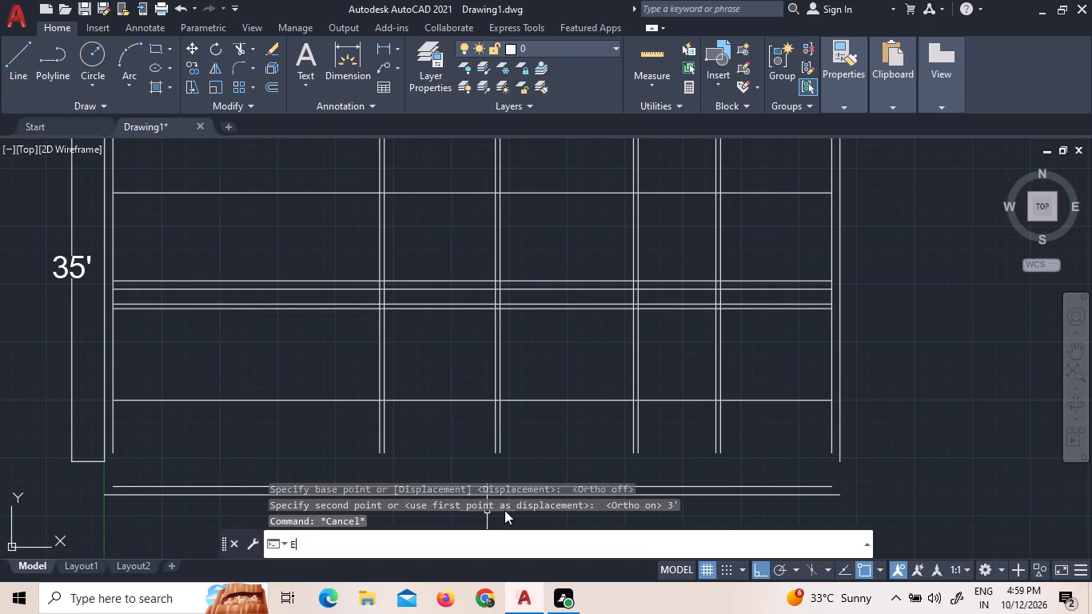
key("x")
key("space")
key("space")
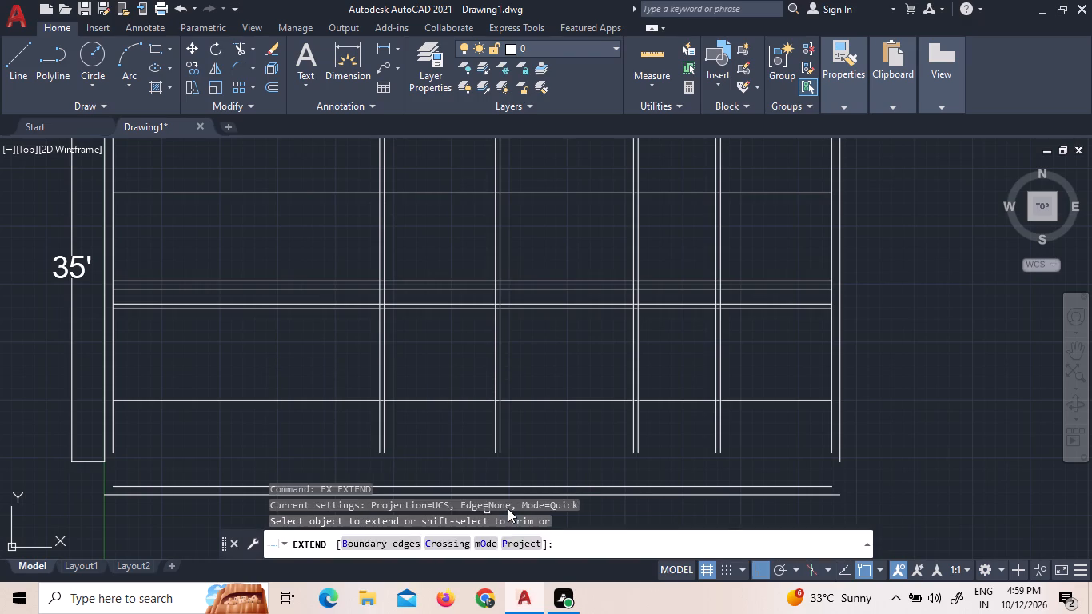
left_click(957, 429)
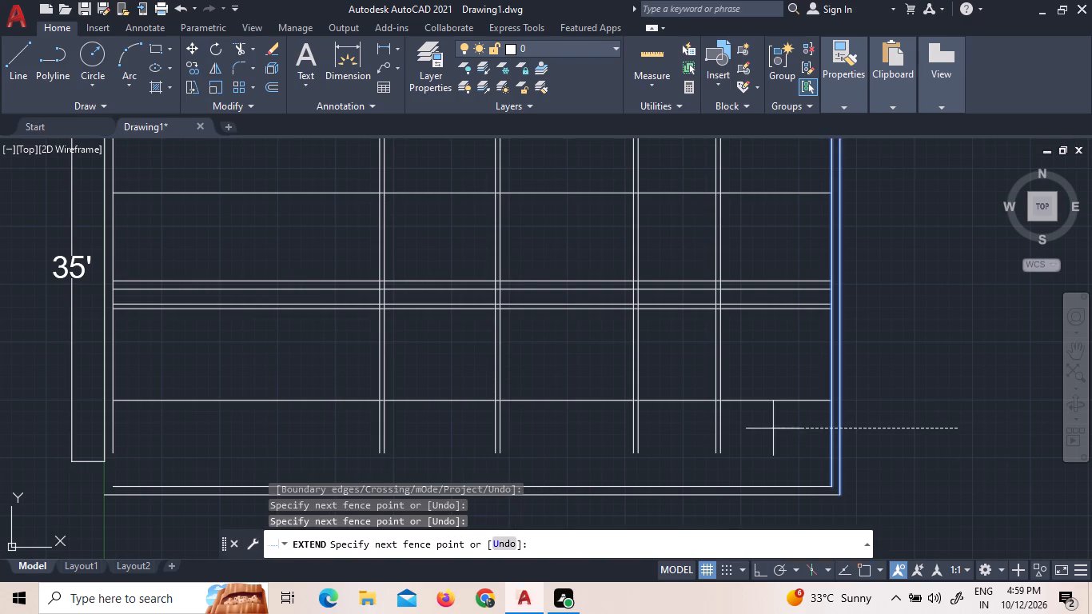
left_click(102, 422)
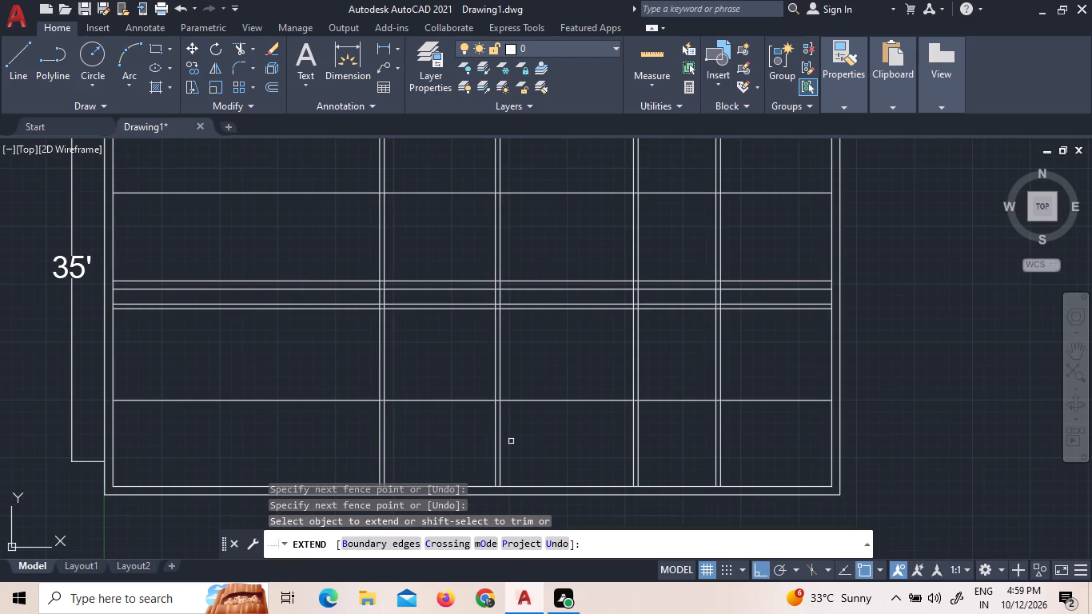
key("Escape")
Erase all six interior horizontal lines between the top and bottom outer walls, keeping the vertical partitions.
left_click(454, 422)
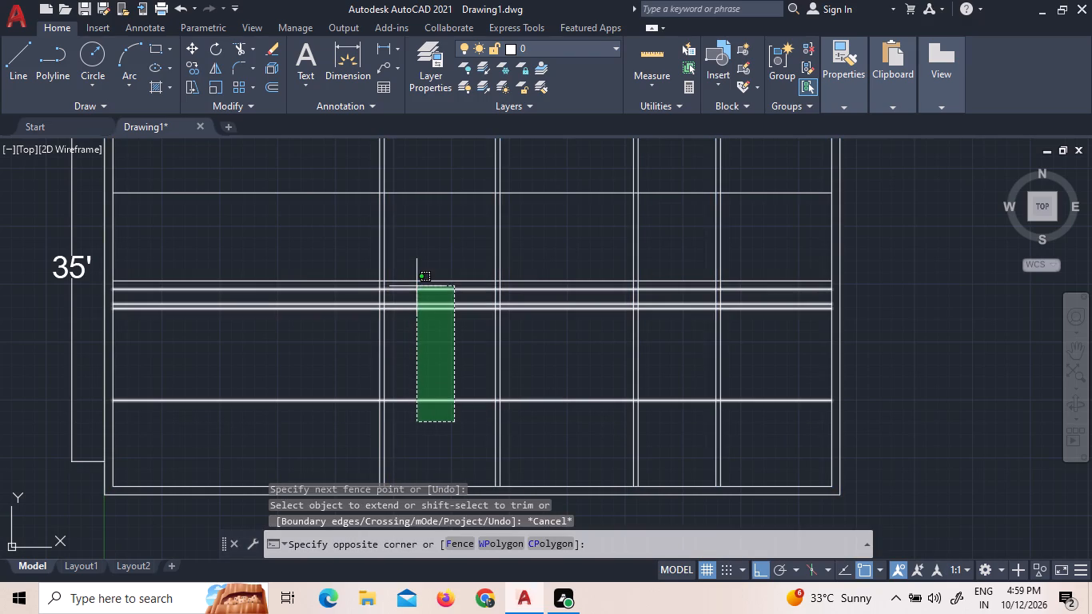
scroll(430, 304, "down", 2)
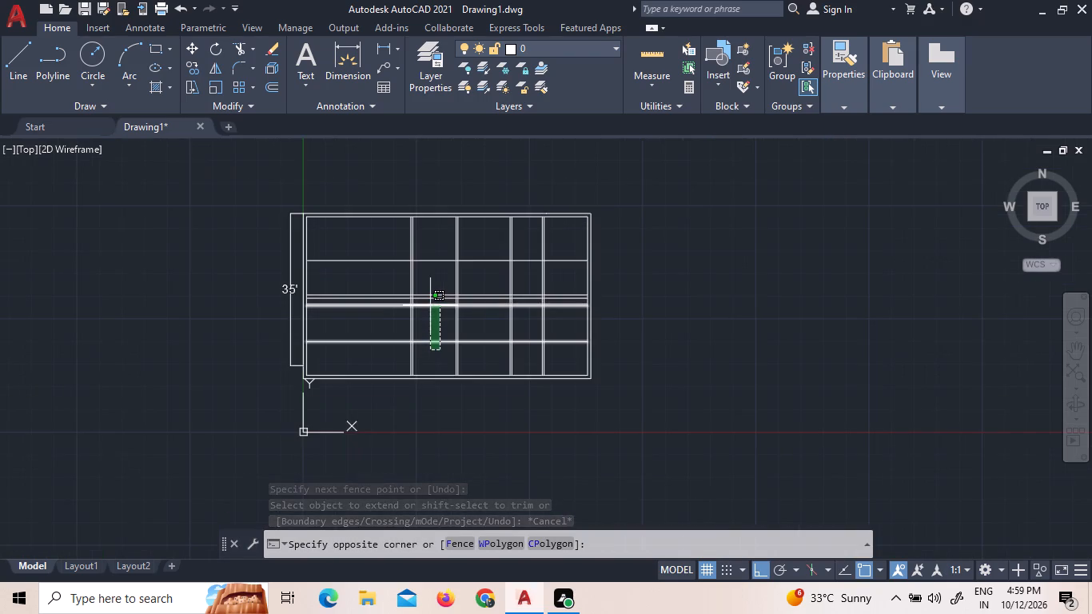
scroll(430, 305, "up", 2)
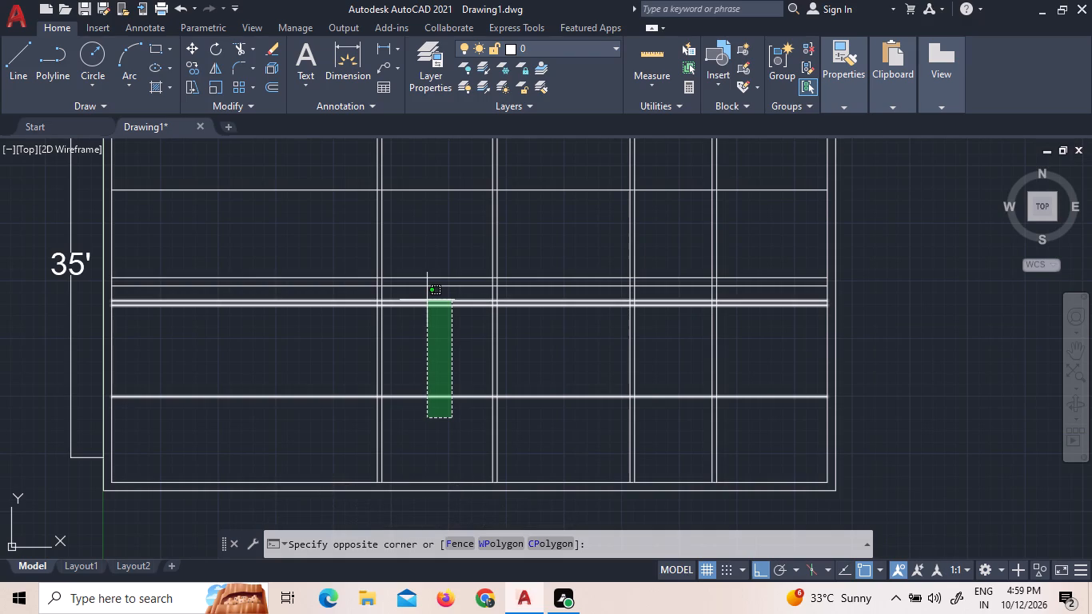
left_click(427, 300)
key("Delete")
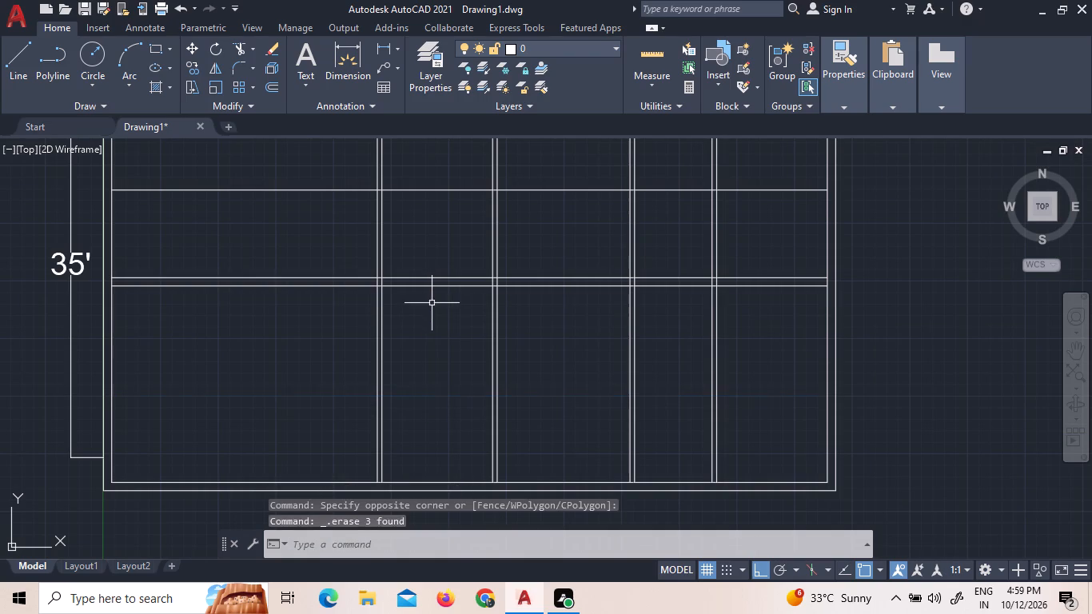
scroll(444, 316, "down", 2)
left_click(448, 314)
left_click(446, 311)
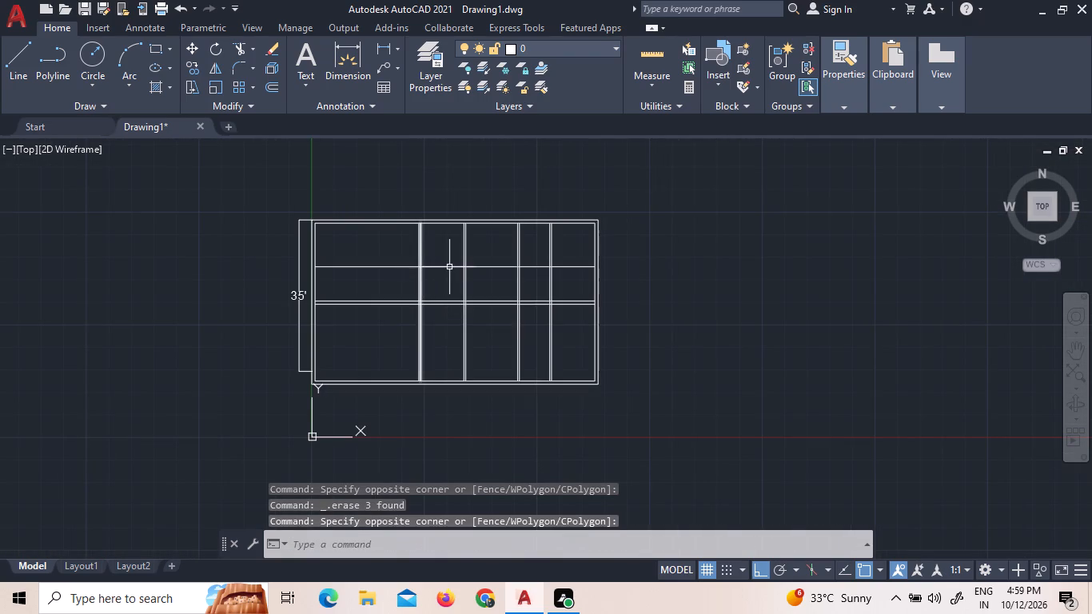
left_click(447, 252)
left_click(443, 317)
key("Delete")
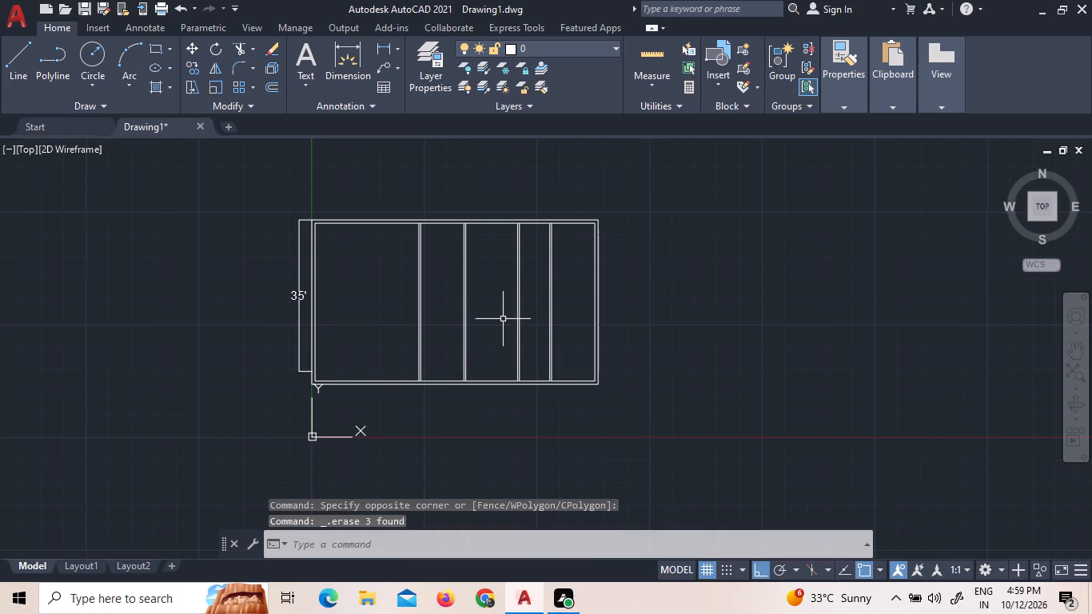
Offset the inner line of the top outer wall 18' downward across the plan.
key("o")
key("Return")
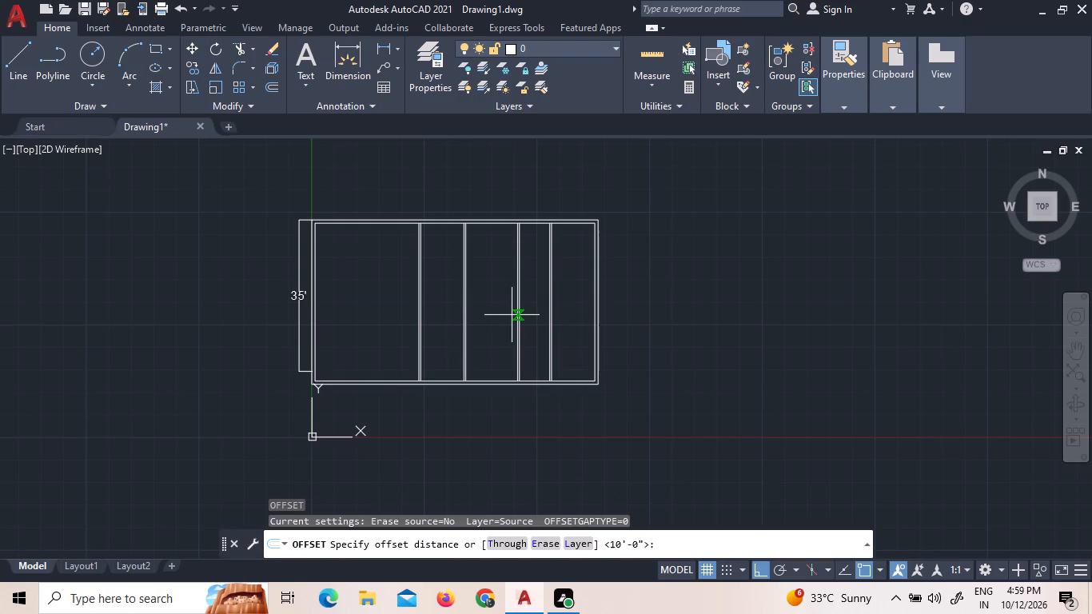
type("18'")
key("Return")
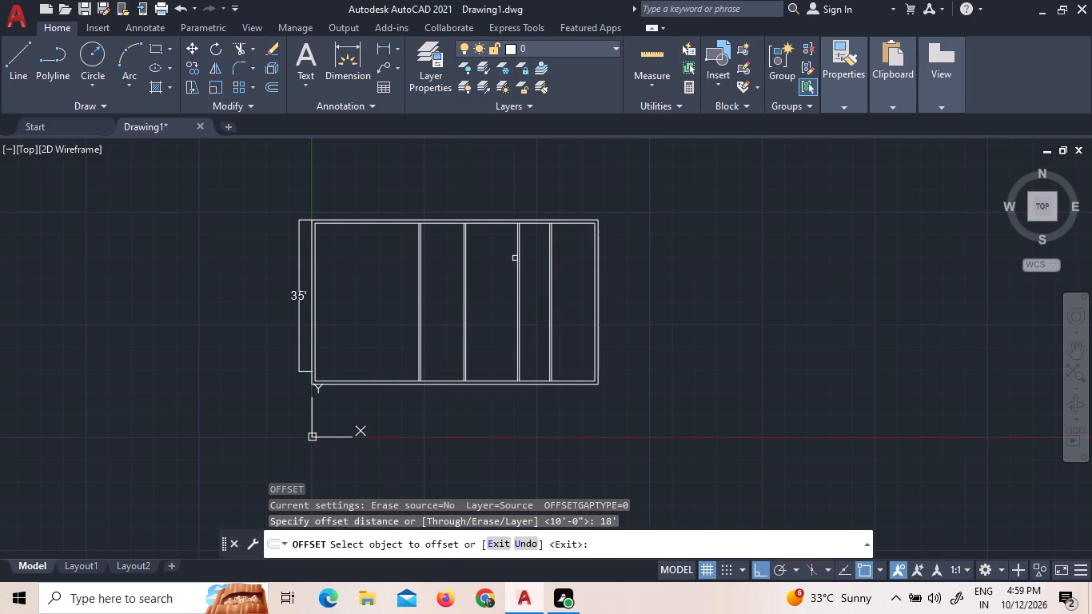
left_click(448, 224)
left_click(444, 261)
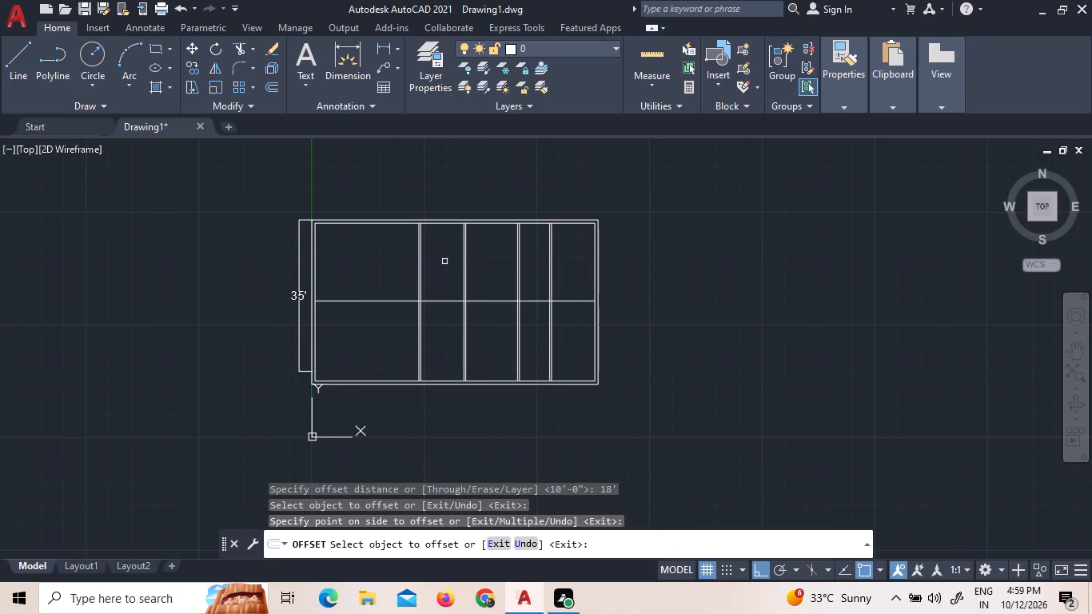
key("Escape")
Offset the new horizontal line 5" downward to form the upper horizontal partition.
key("o")
key("Return")
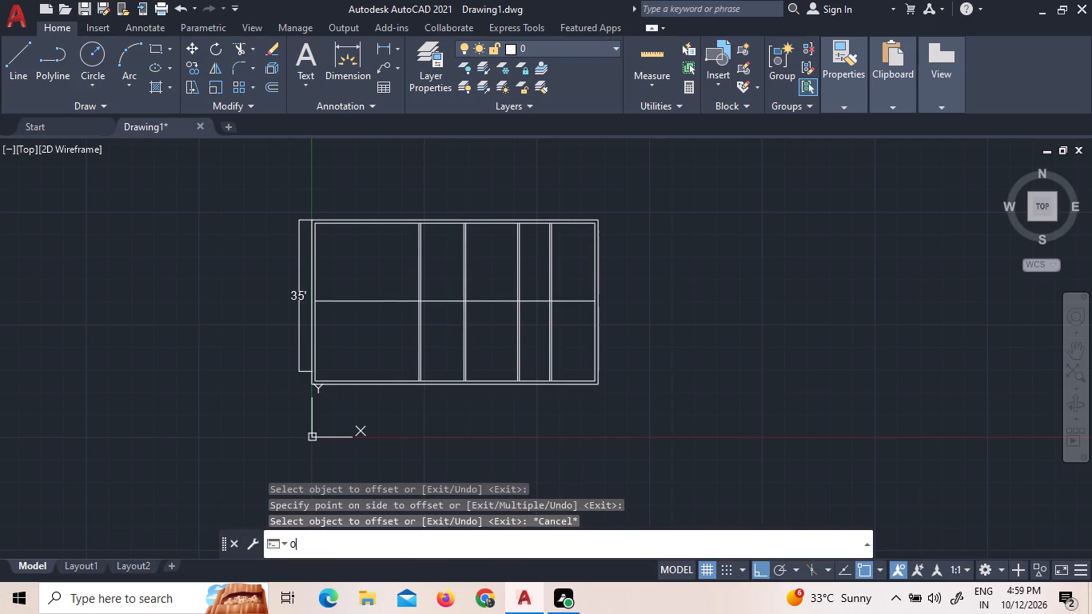
key("5")
key("shift+quotedbl")
key("Return")
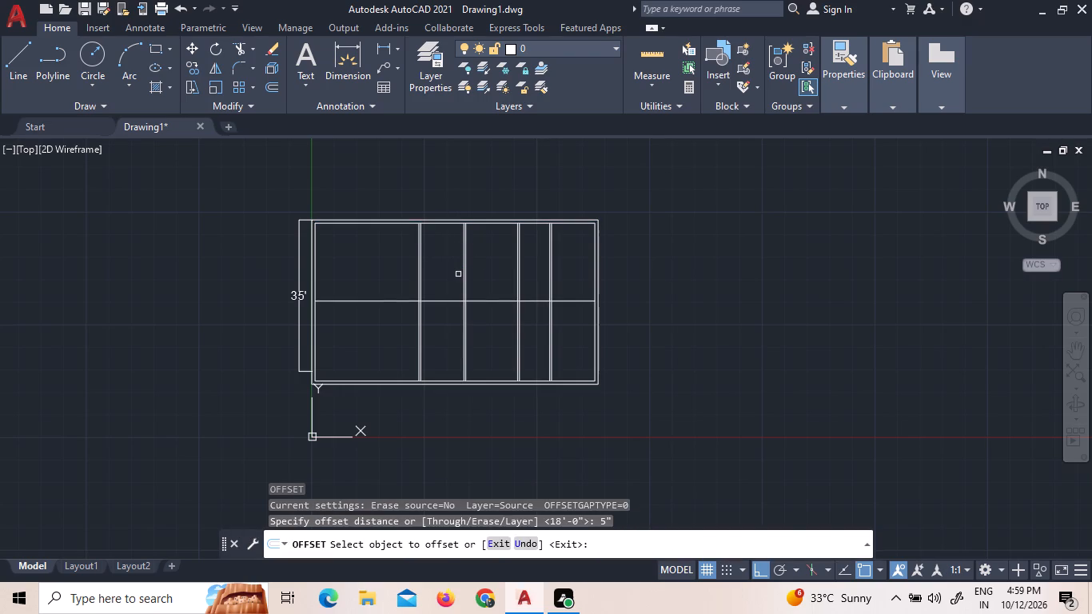
left_click(452, 302)
left_click(445, 318)
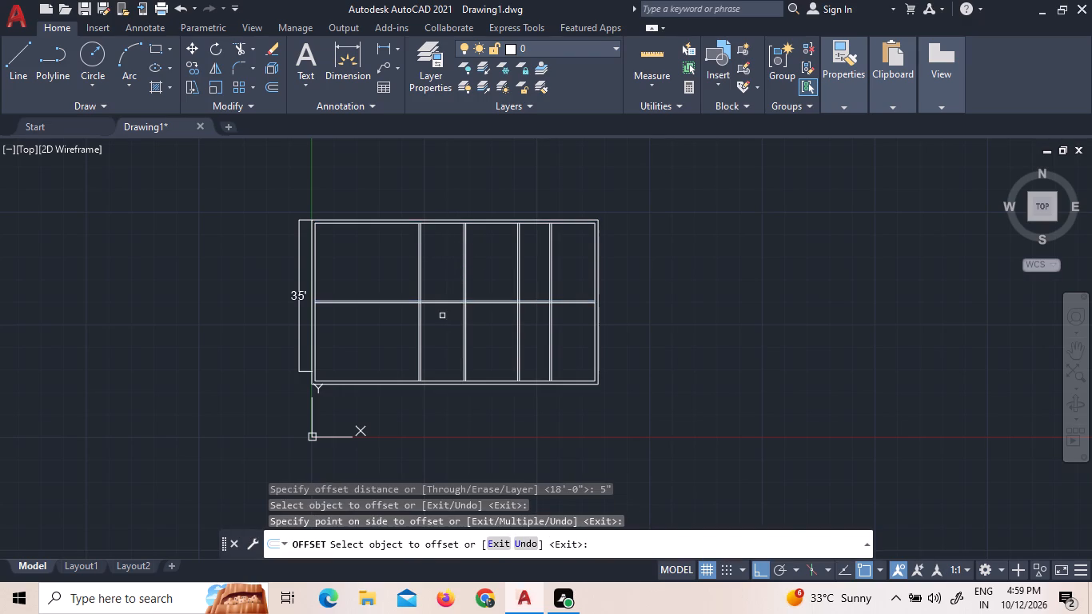
key("Escape")
key("Escape")
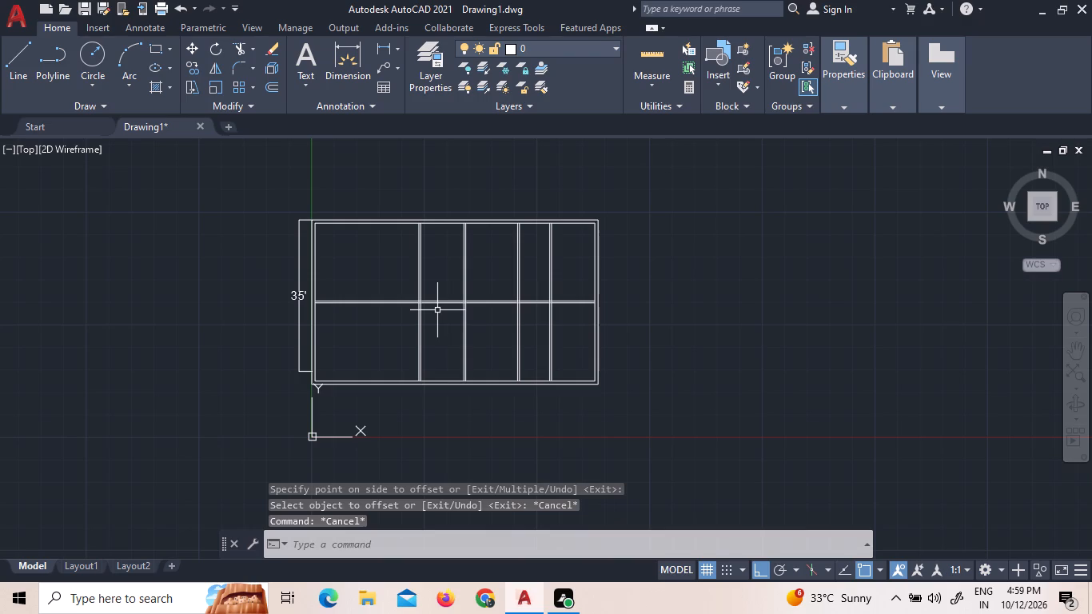
Offset the inner line of the bottom outer wall 13' upward across the plan.
key("o")
key("Return")
type("13")
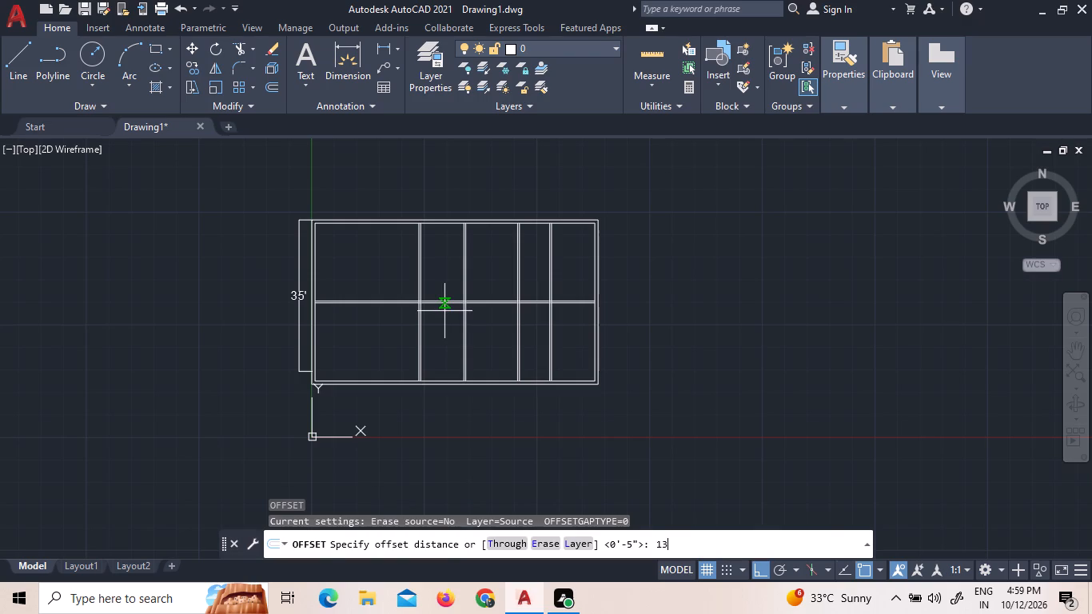
key("apostrophe")
key("Return")
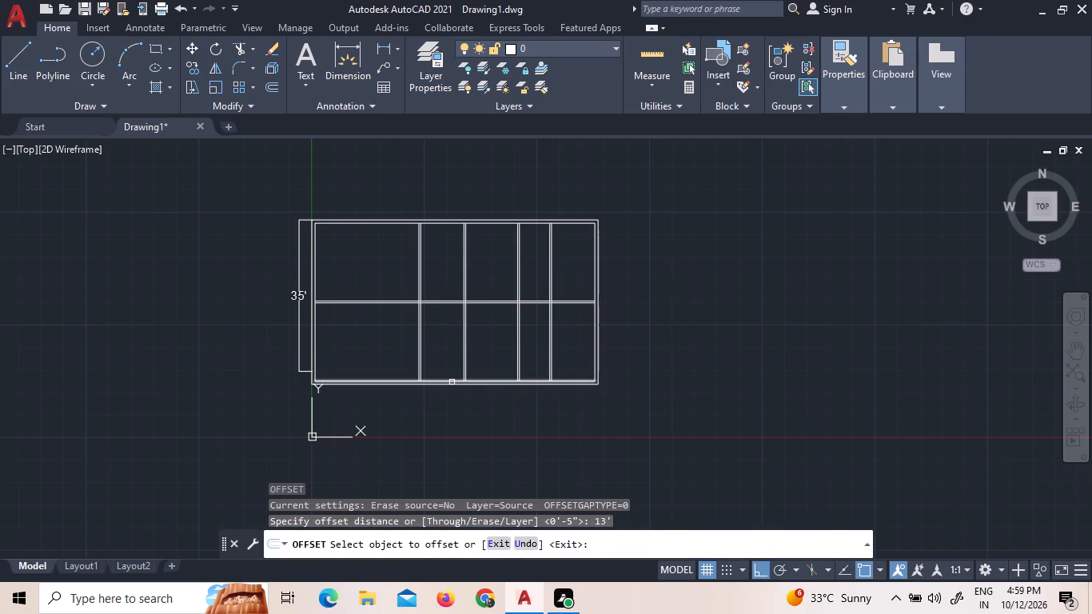
left_click(452, 381)
left_click(444, 359)
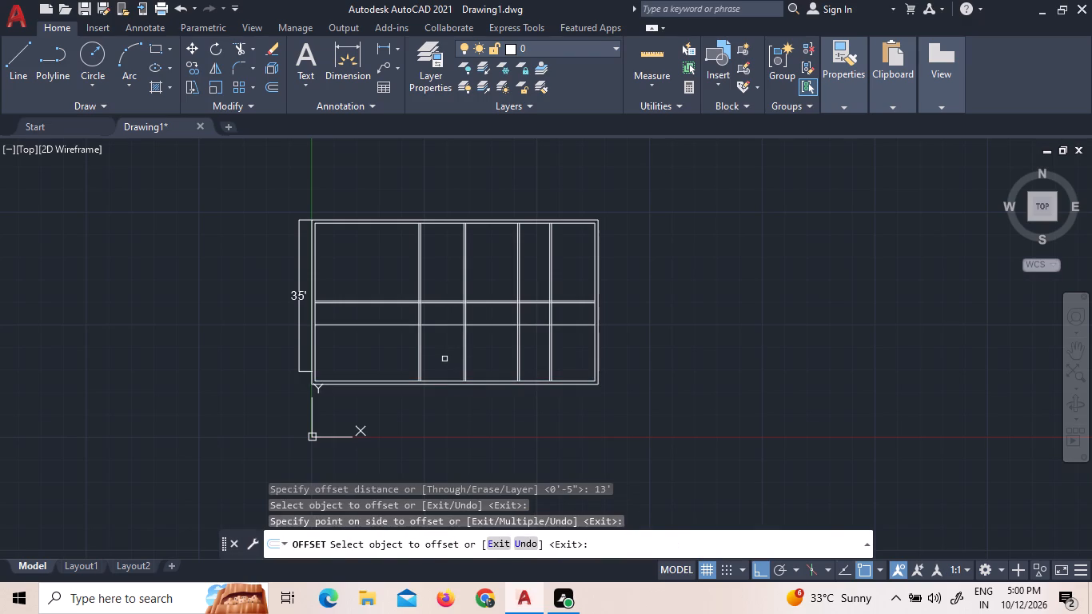
scroll(430, 307, "up", 2)
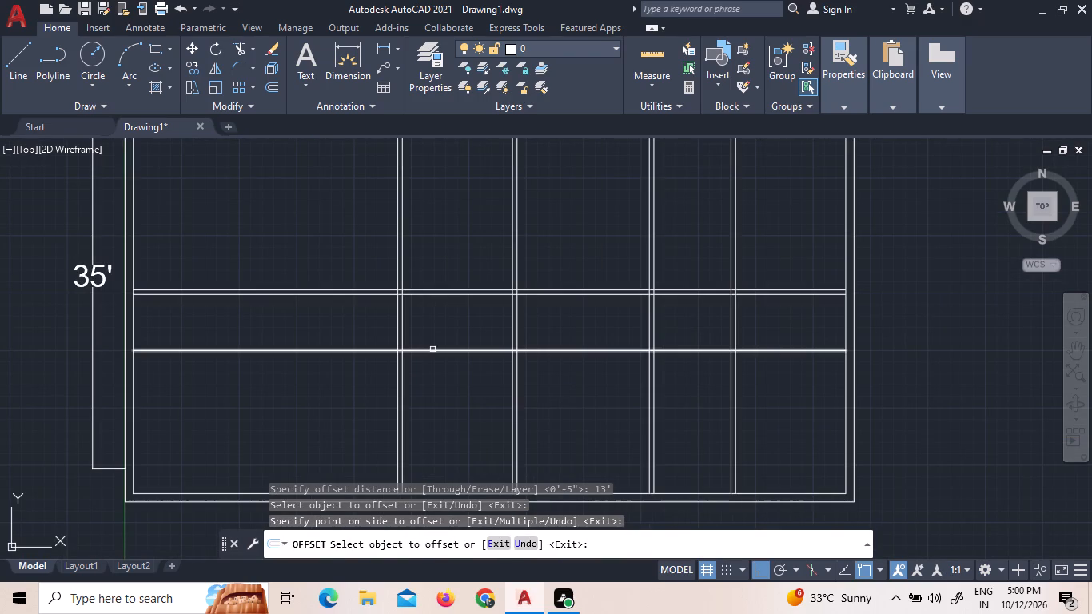
key("Escape")
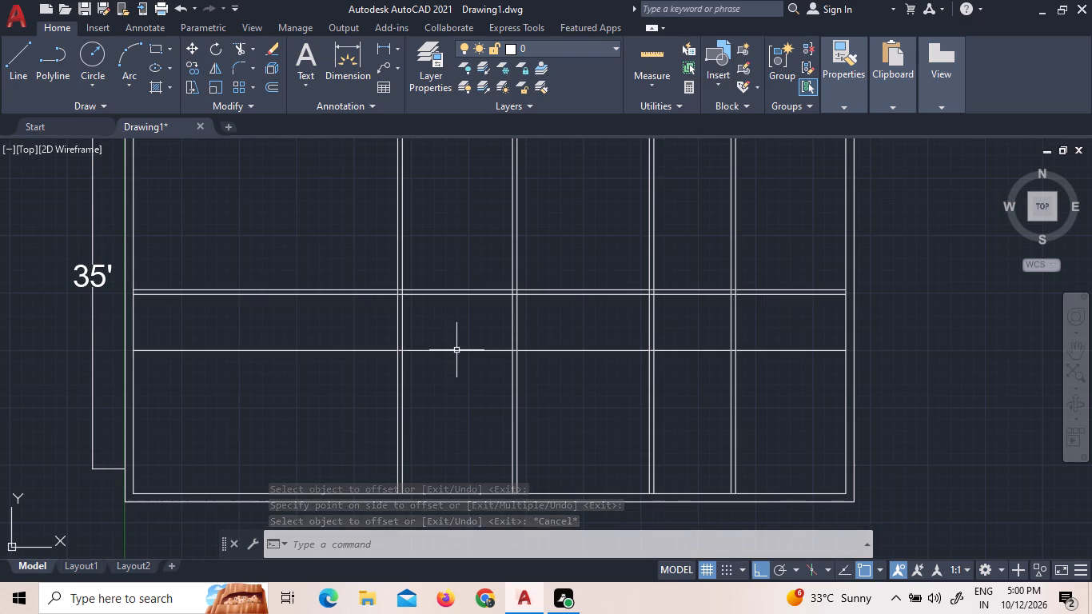
Offset the lower horizontal line 5" upward to form the second horizontal partition.
key("o")
key("Return")
key("5")
key("shift+quotedbl")
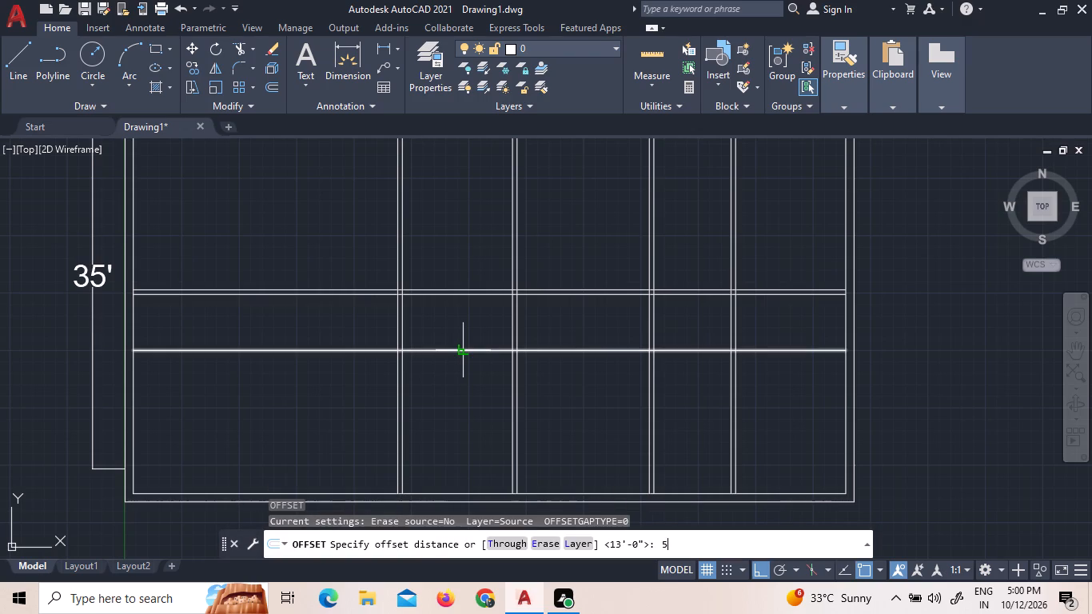
key("Return")
left_click(475, 353)
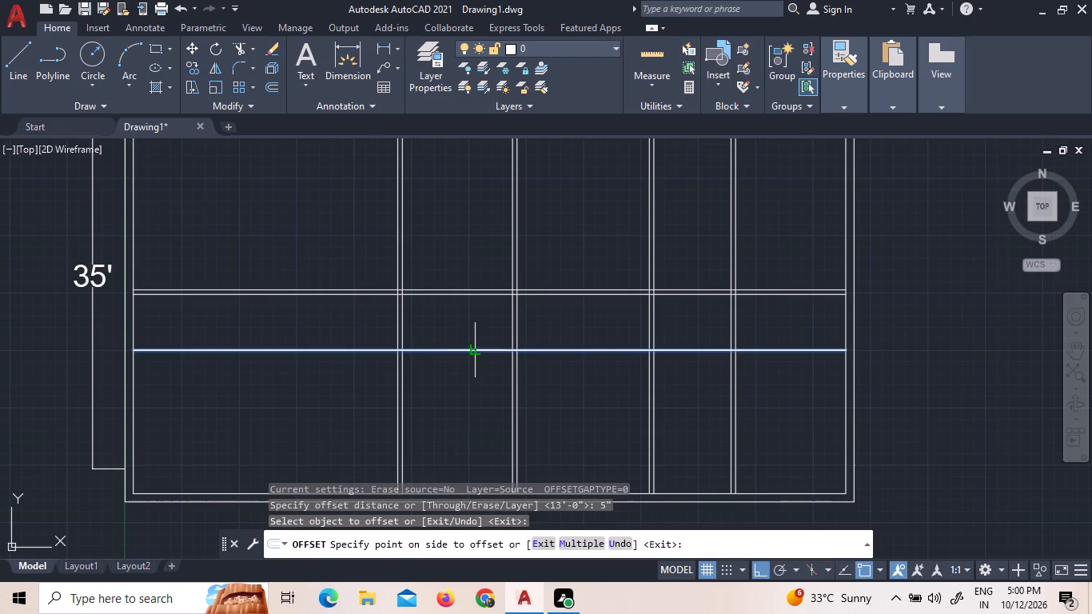
left_click(471, 334)
Measure the clear spaces between the two horizontal partitions with Quick measure, in the first two bays.
scroll(462, 329, "up", 2)
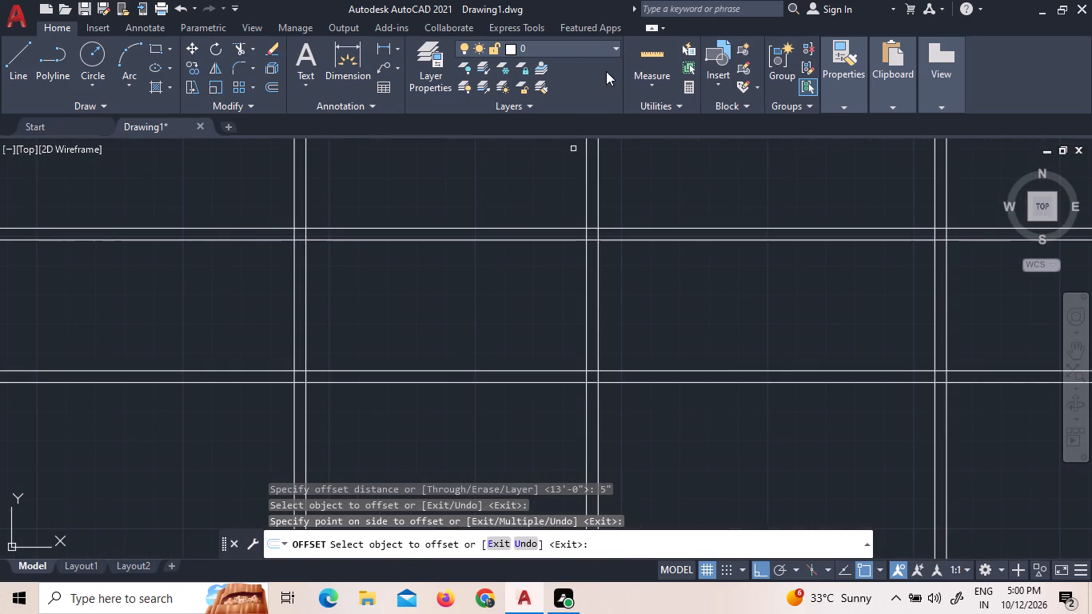
left_click(651, 81)
left_click(656, 113)
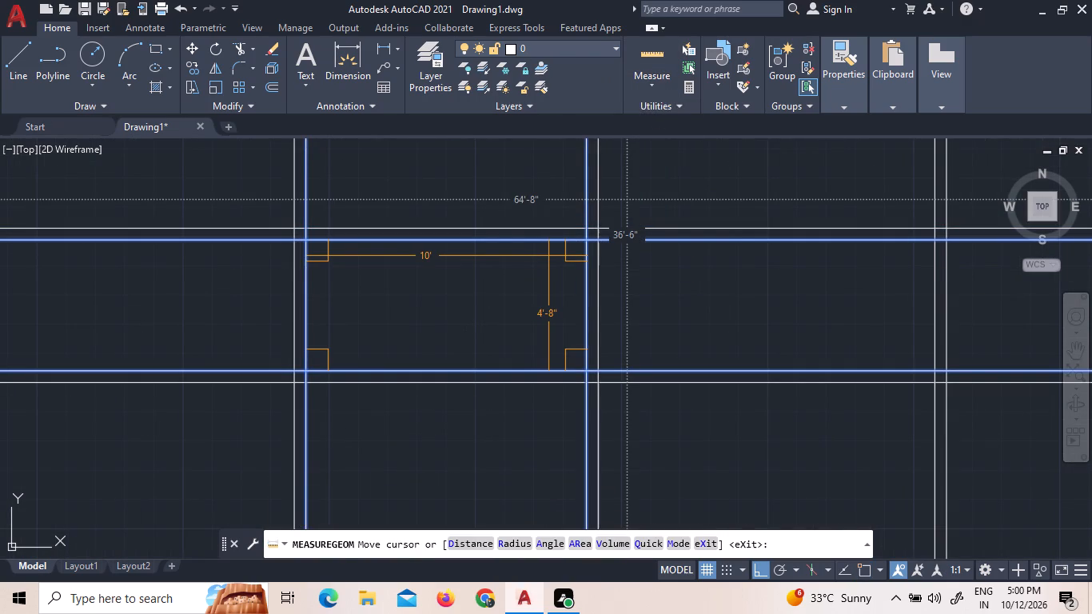
scroll(549, 256, "down", 1)
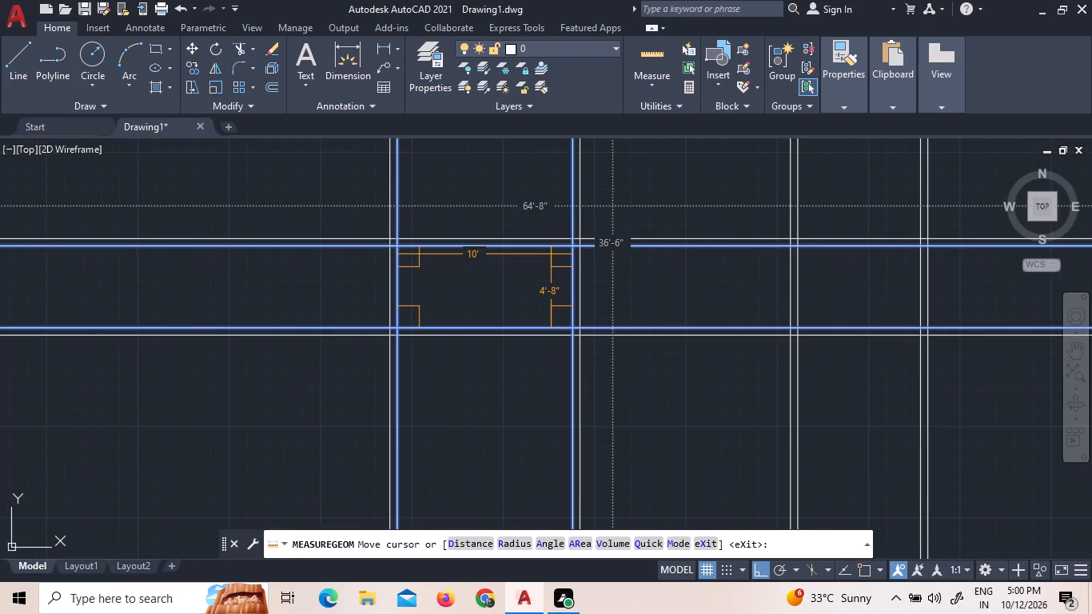
scroll(552, 253, "down", 2)
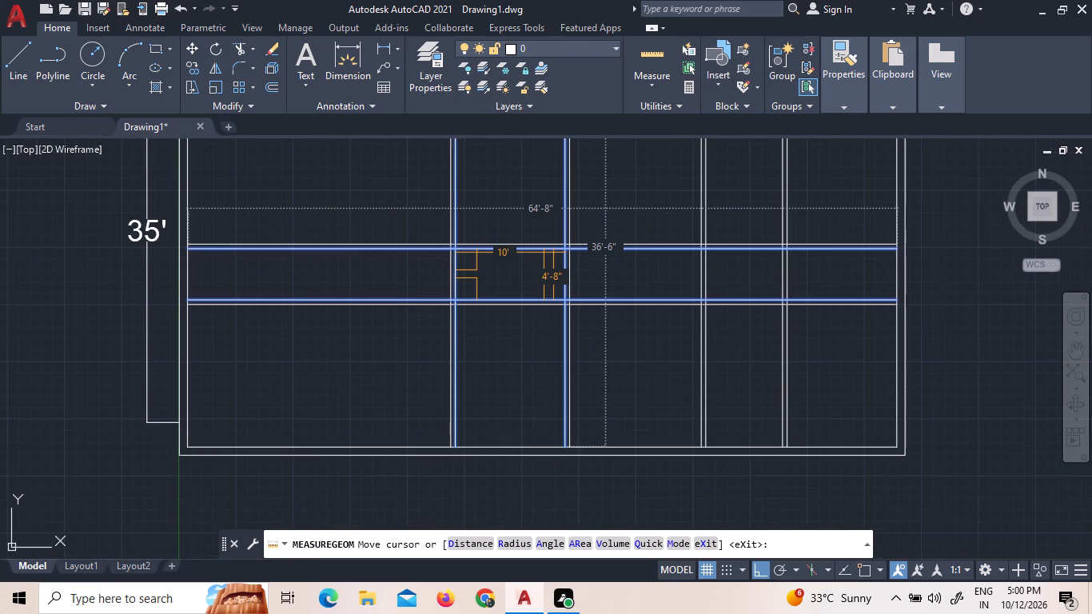
scroll(529, 242, "up", 1)
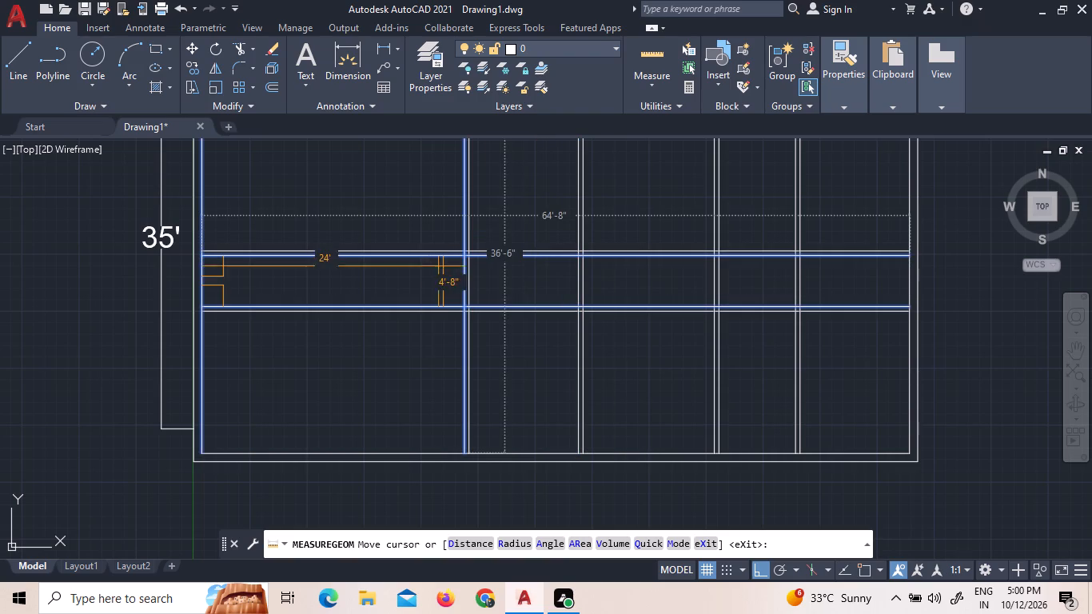
scroll(418, 276, "up", 1)
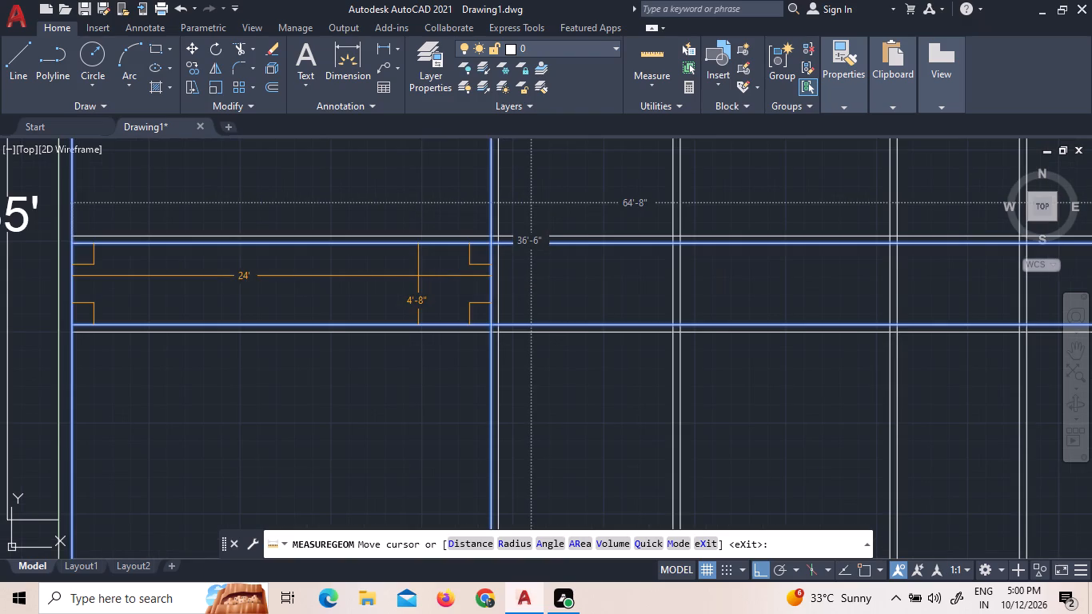
scroll(418, 276, "up", 1)
key("Escape")
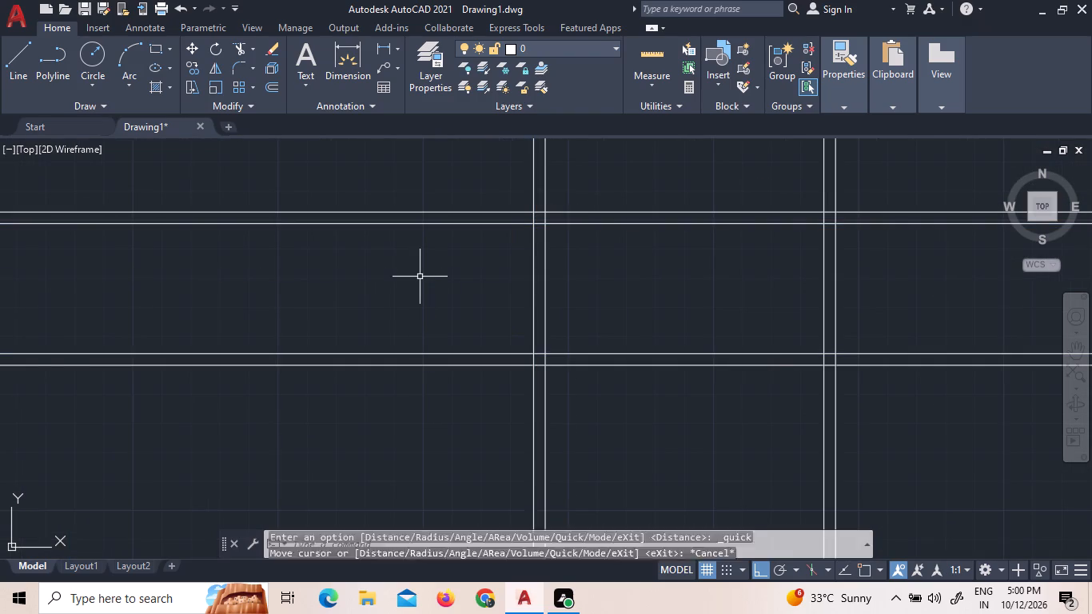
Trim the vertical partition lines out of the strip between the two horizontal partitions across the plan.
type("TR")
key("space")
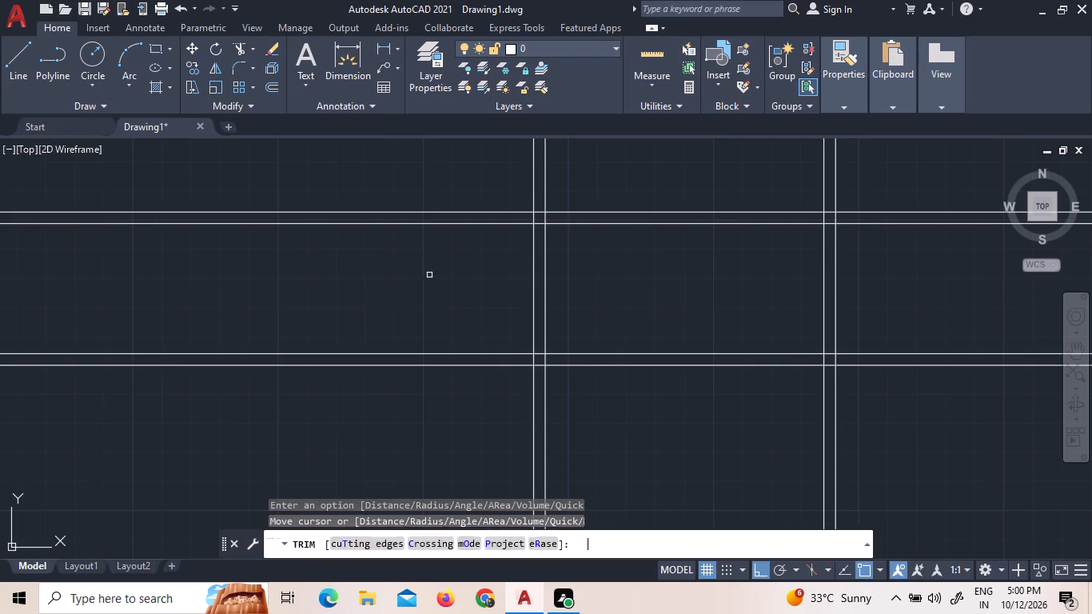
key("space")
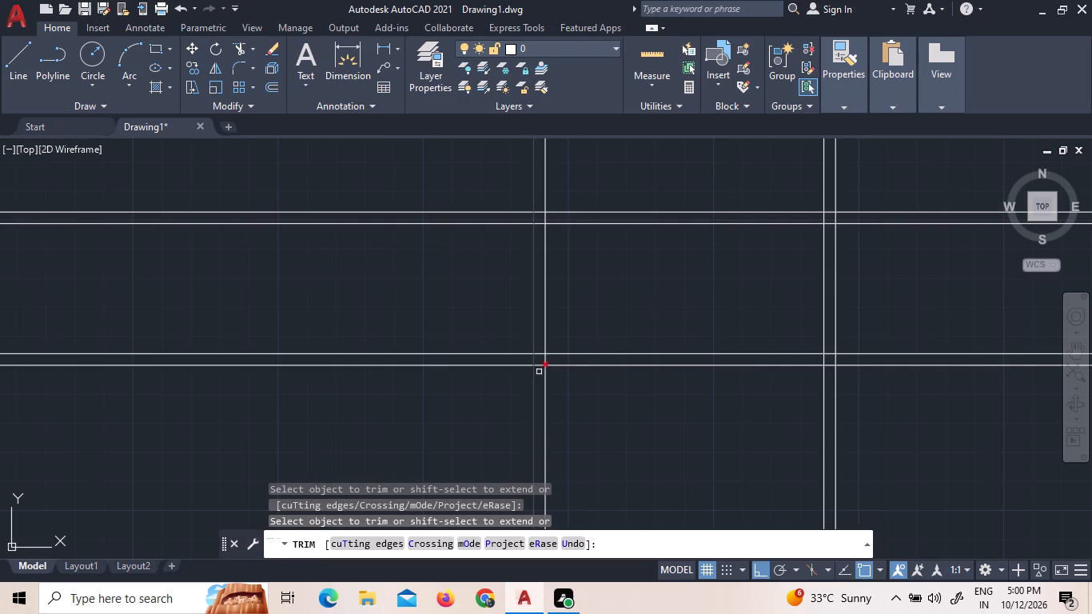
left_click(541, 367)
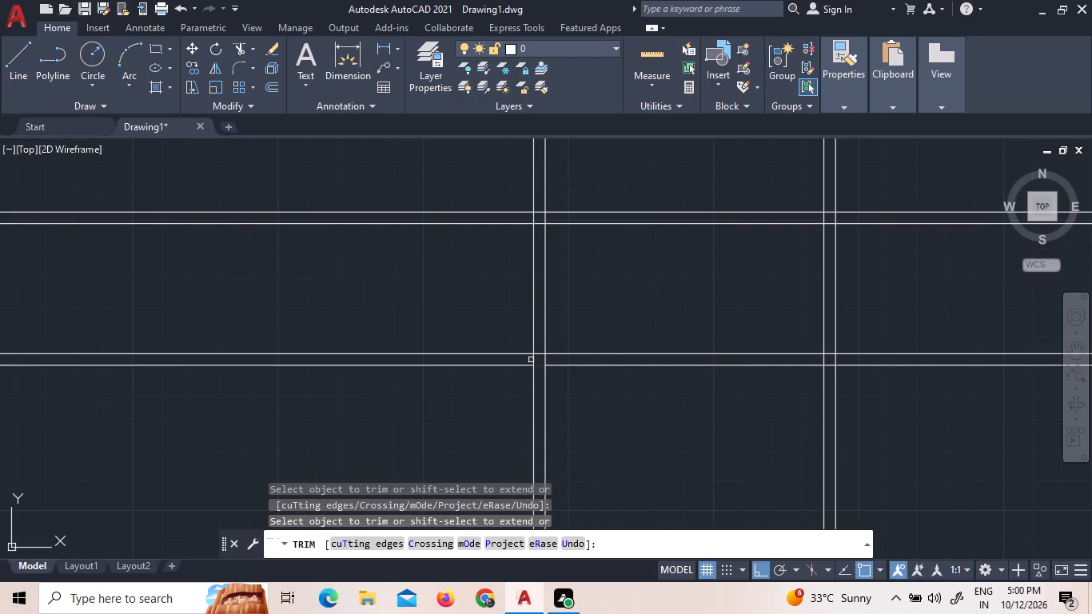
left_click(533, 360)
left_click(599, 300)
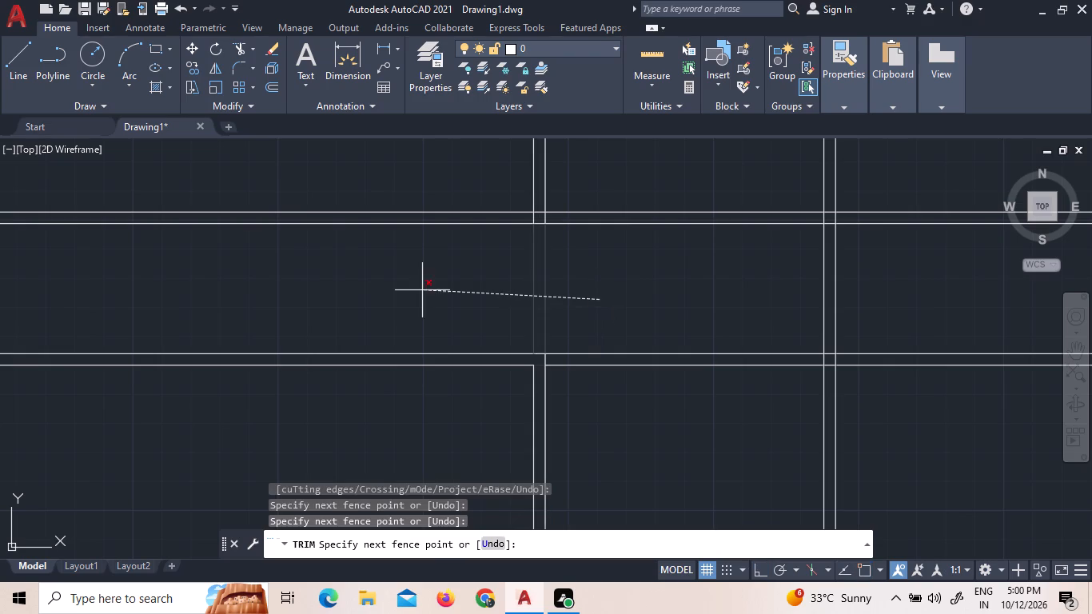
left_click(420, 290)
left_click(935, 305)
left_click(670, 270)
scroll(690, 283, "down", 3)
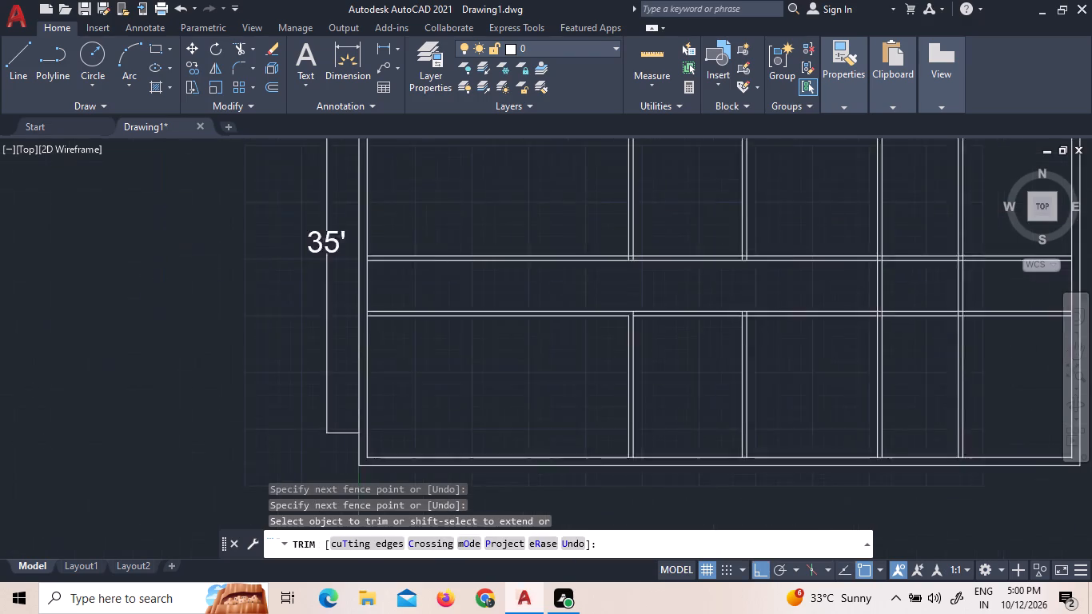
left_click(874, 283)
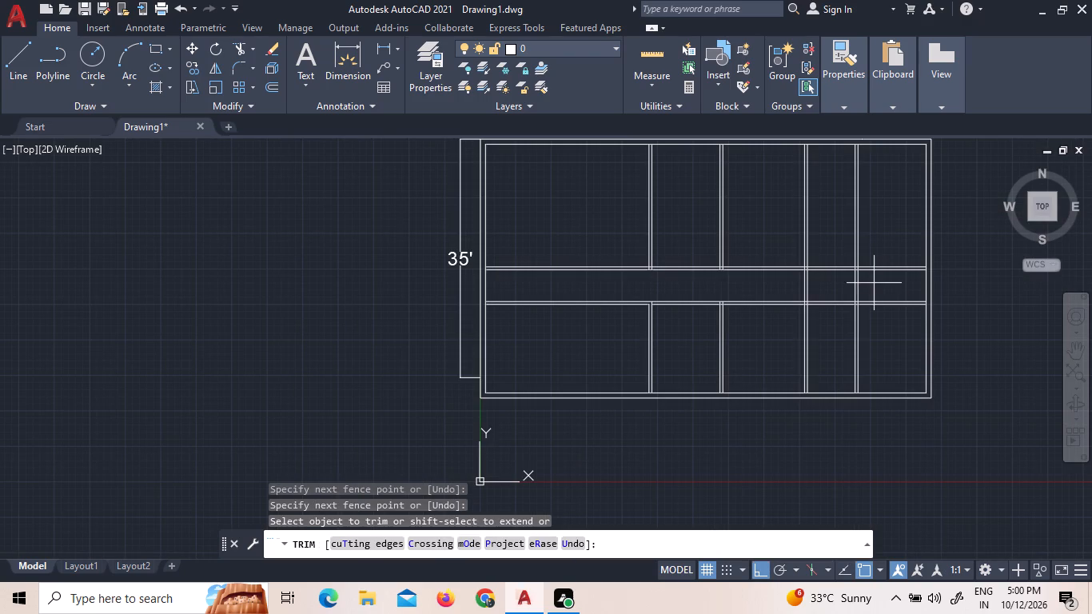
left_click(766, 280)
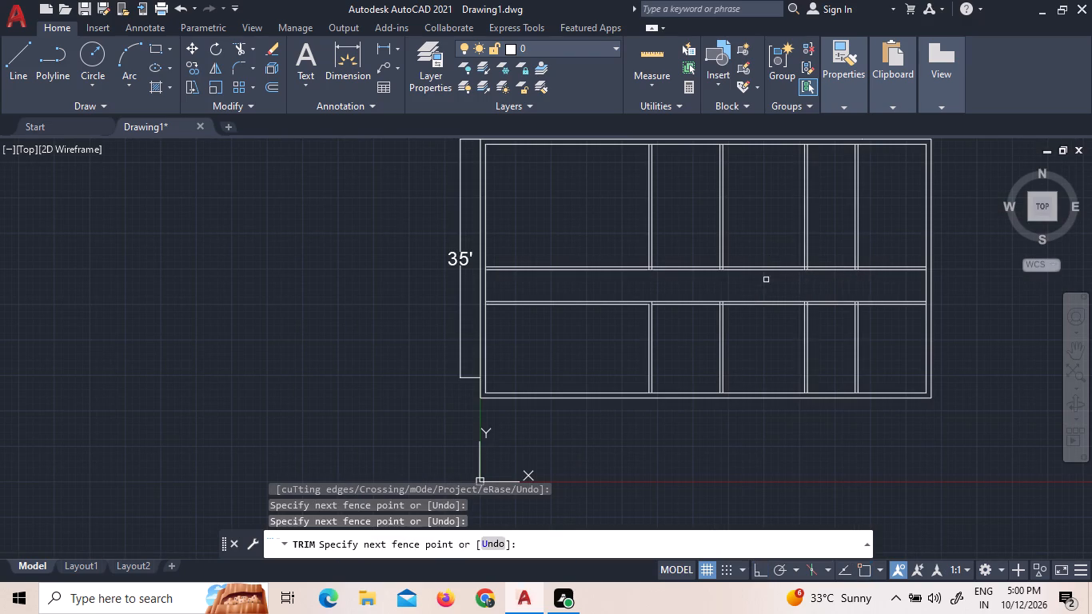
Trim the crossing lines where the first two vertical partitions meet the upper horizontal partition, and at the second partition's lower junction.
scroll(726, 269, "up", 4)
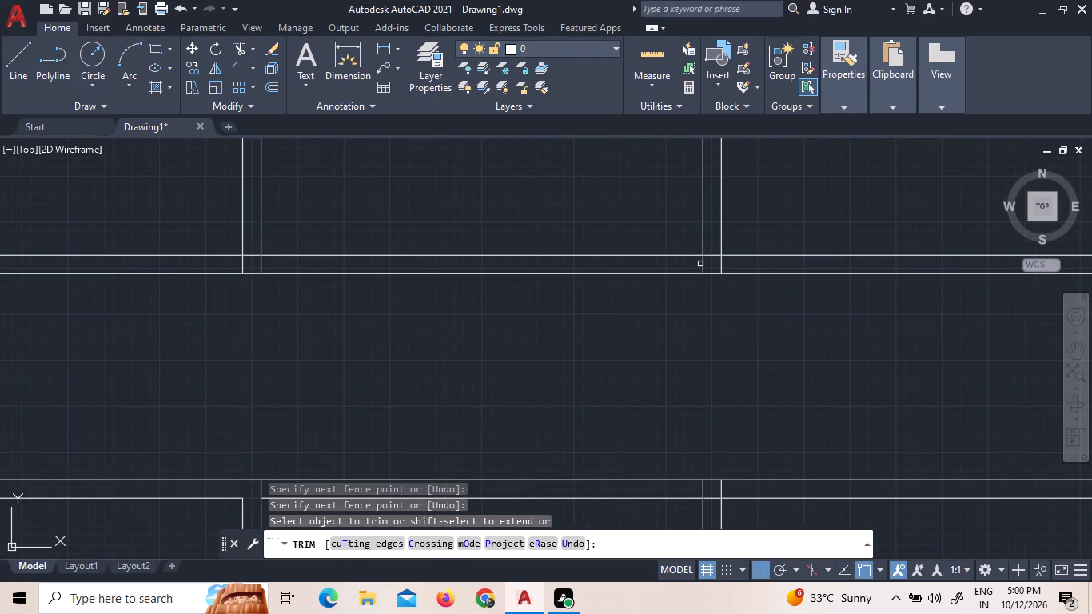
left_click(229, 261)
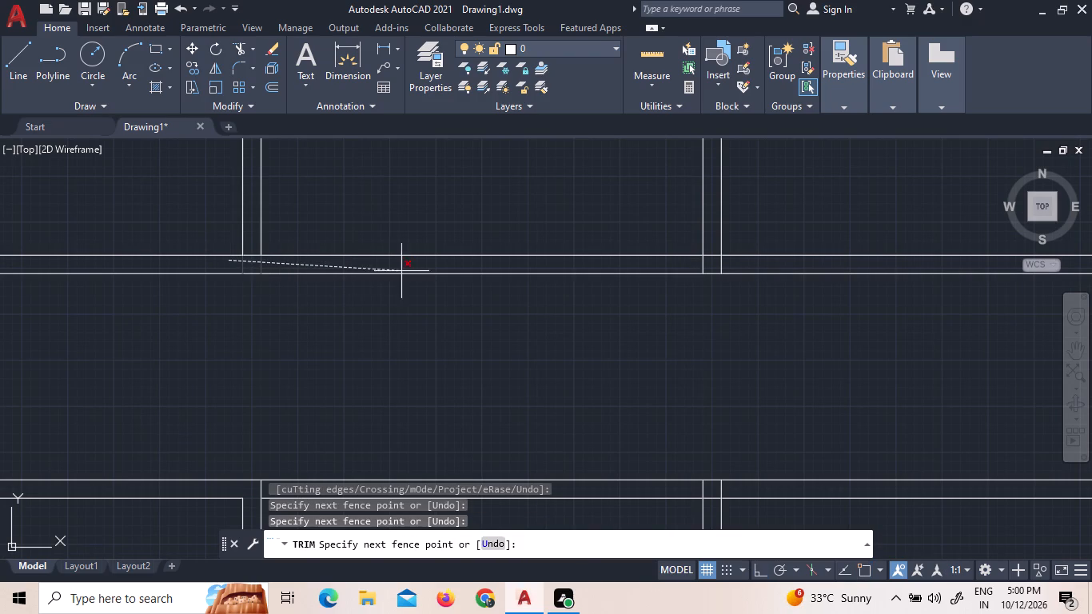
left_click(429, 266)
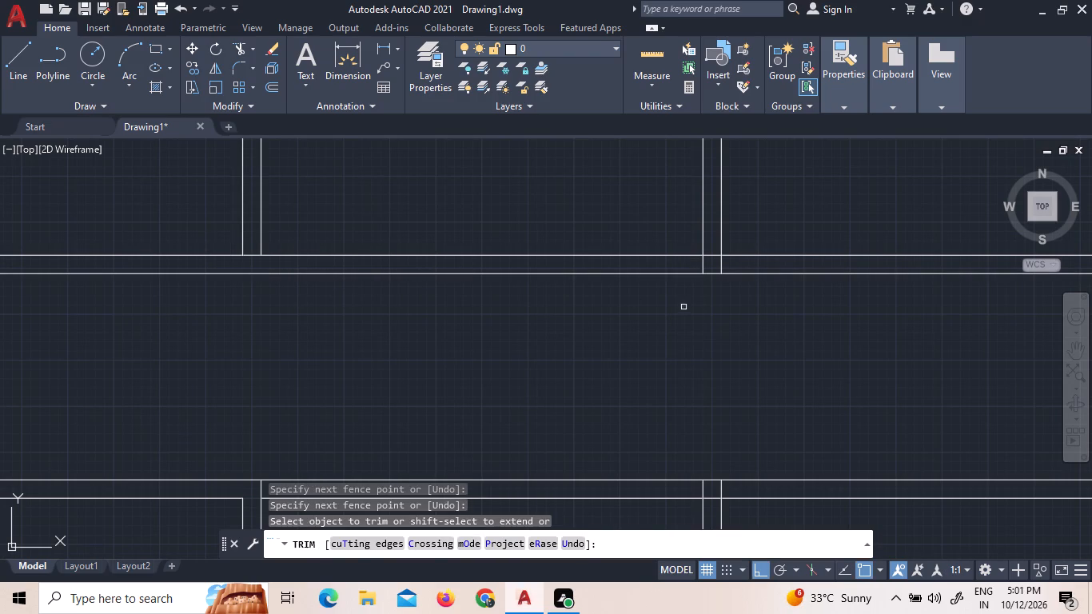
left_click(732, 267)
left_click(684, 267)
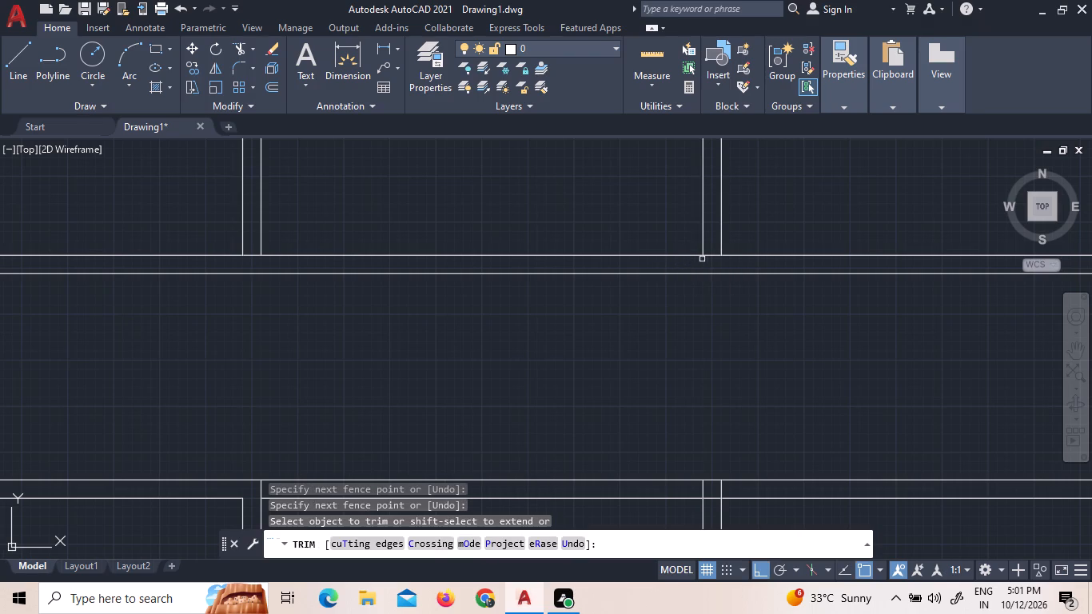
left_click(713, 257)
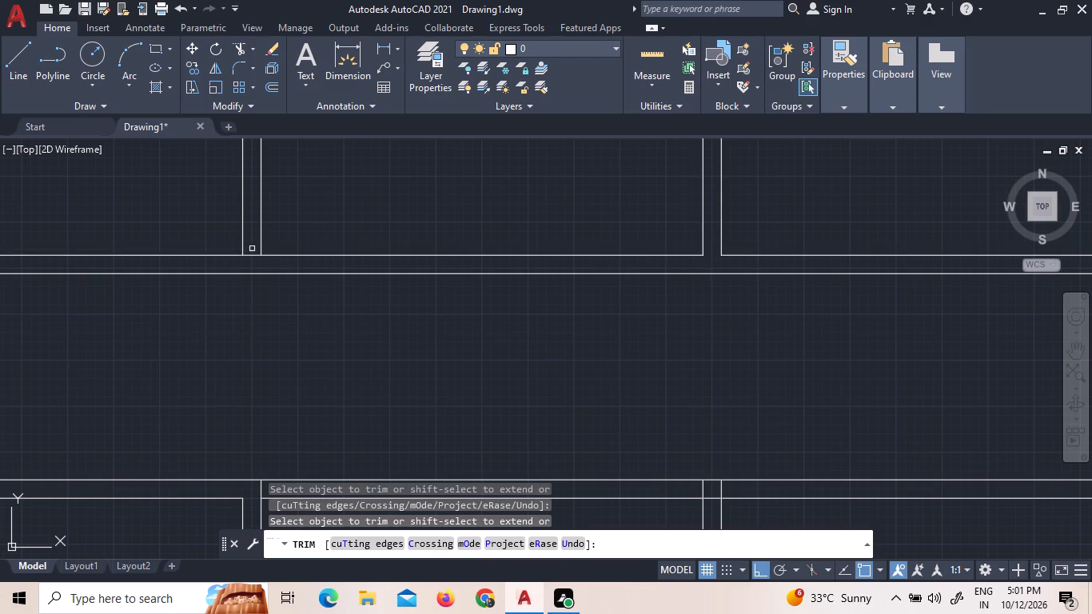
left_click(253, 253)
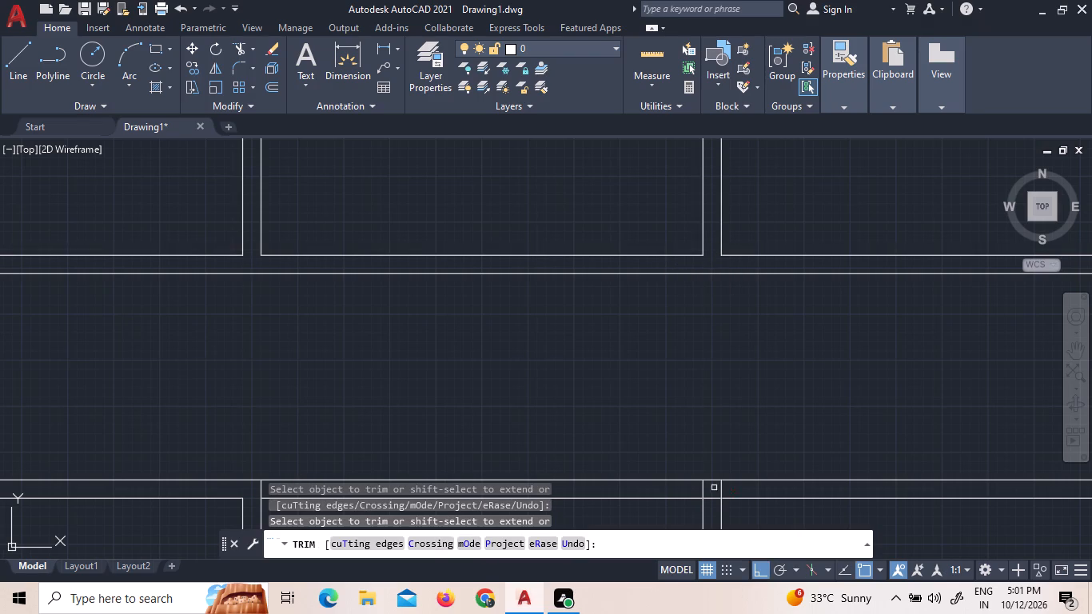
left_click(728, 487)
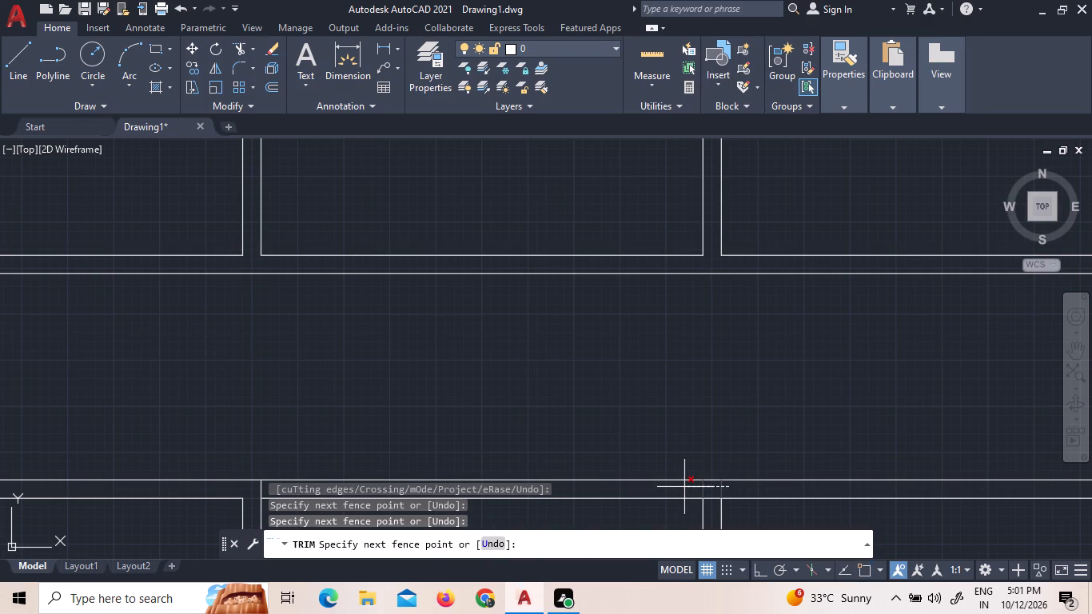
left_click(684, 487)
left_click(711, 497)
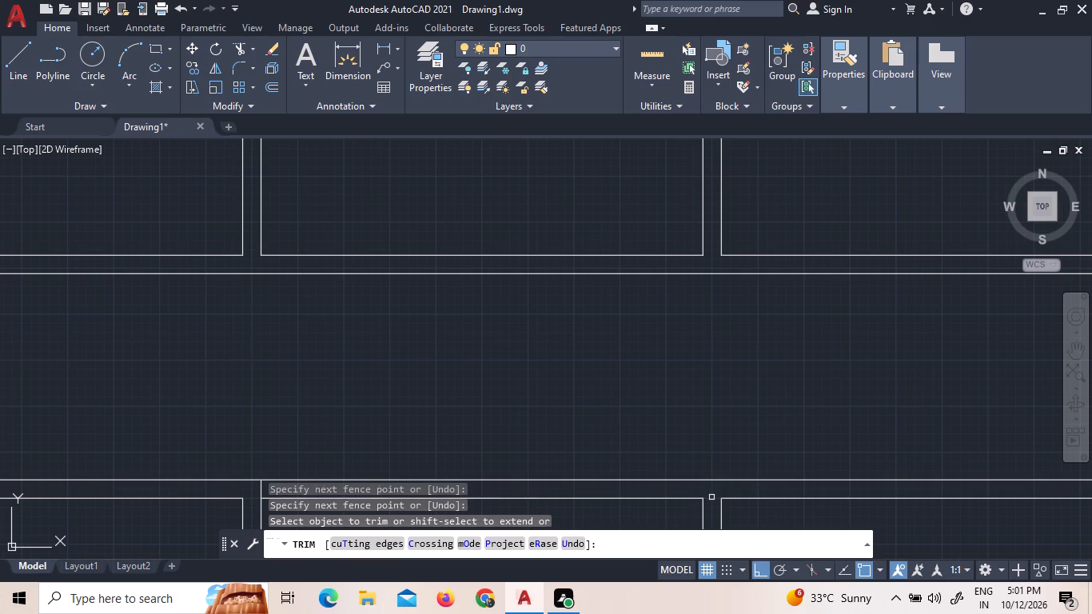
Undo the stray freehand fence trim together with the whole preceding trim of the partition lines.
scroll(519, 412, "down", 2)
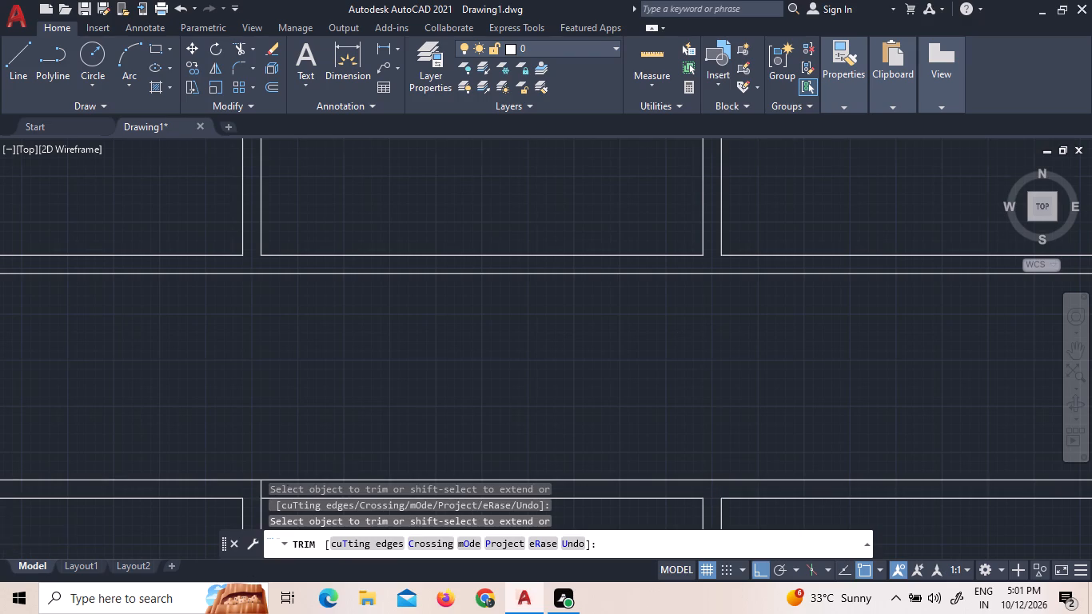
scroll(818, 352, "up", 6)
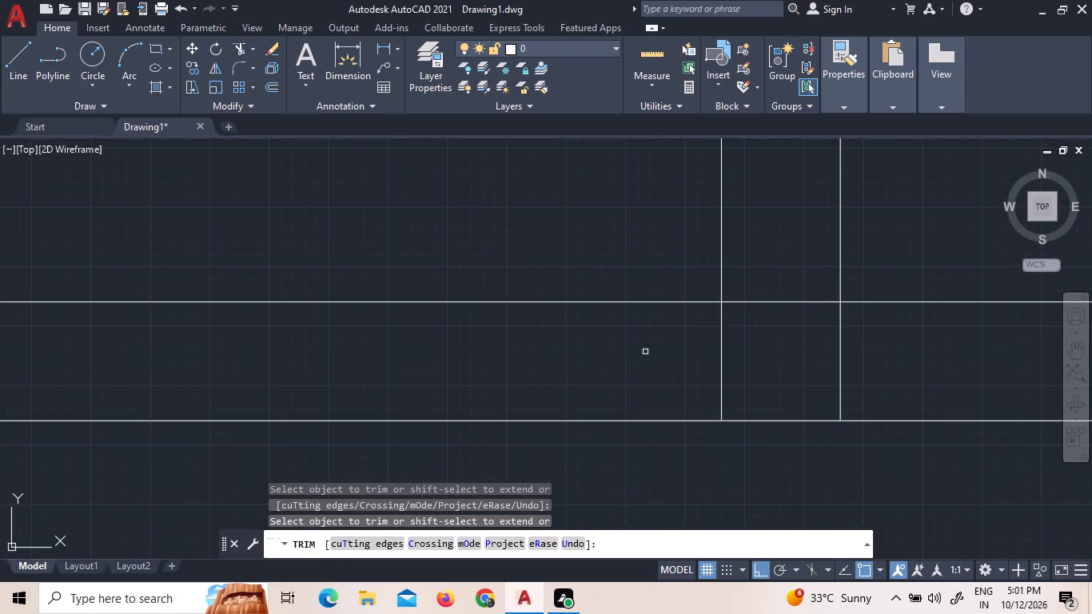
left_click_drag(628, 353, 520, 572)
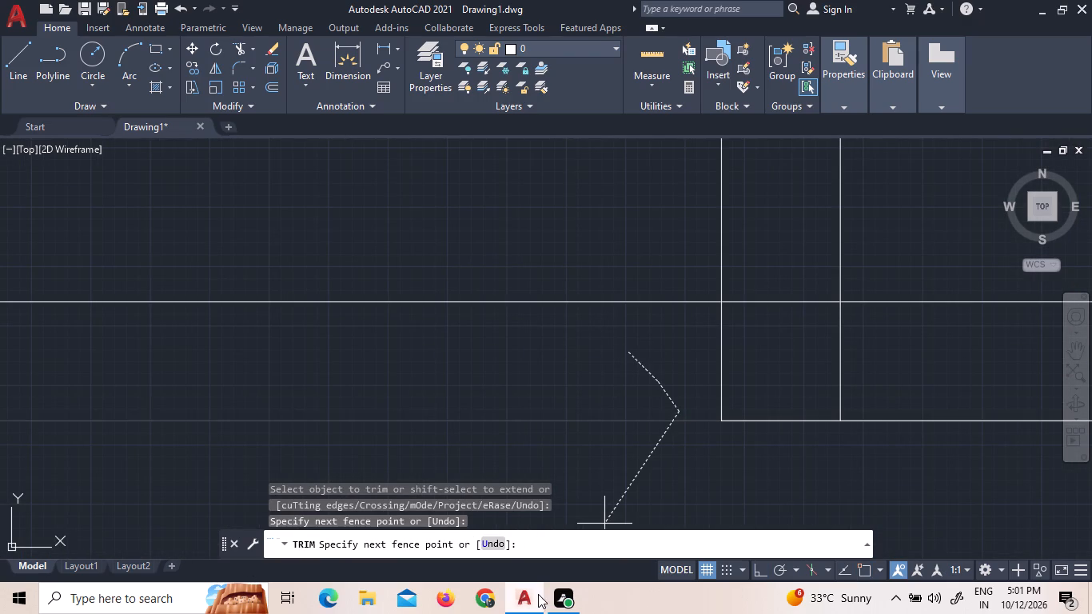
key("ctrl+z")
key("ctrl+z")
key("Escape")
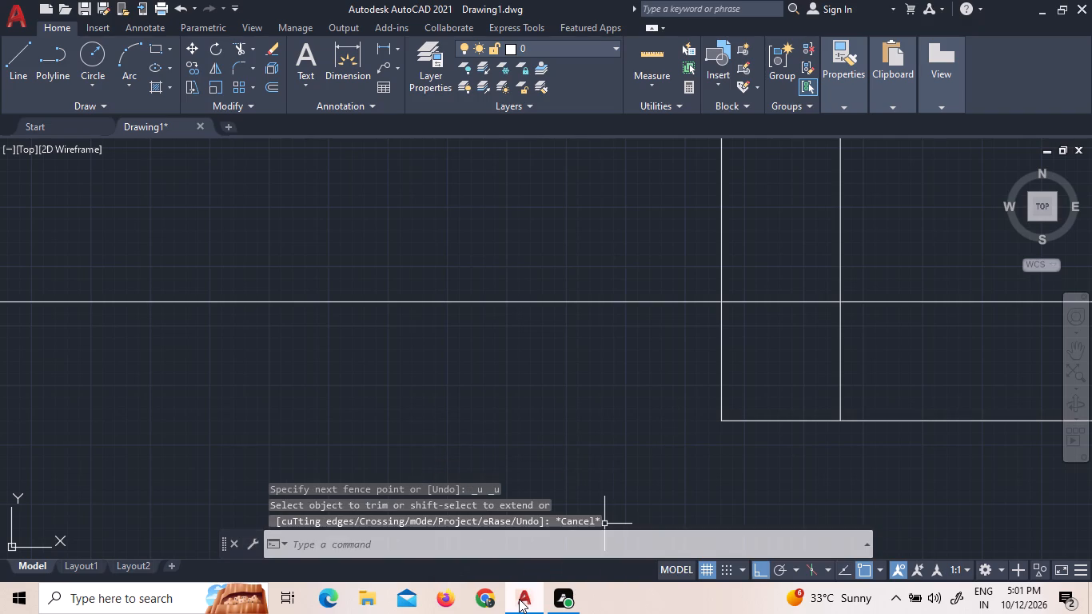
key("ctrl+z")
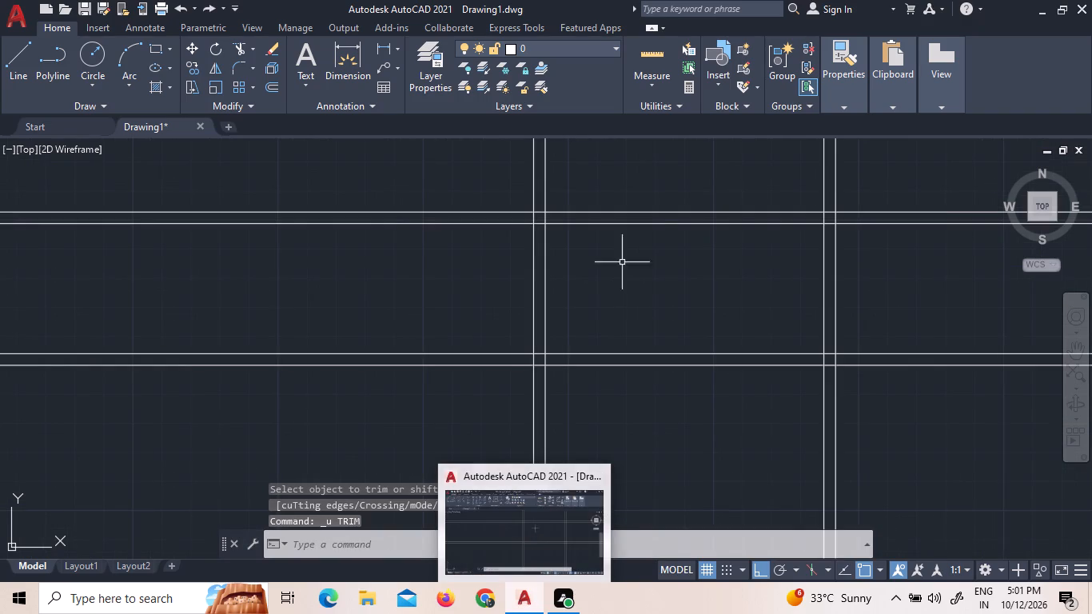
Trim the crossing lines inside the junction of the leftmost vertical partition and the lower horizontal partition.
type("TR")
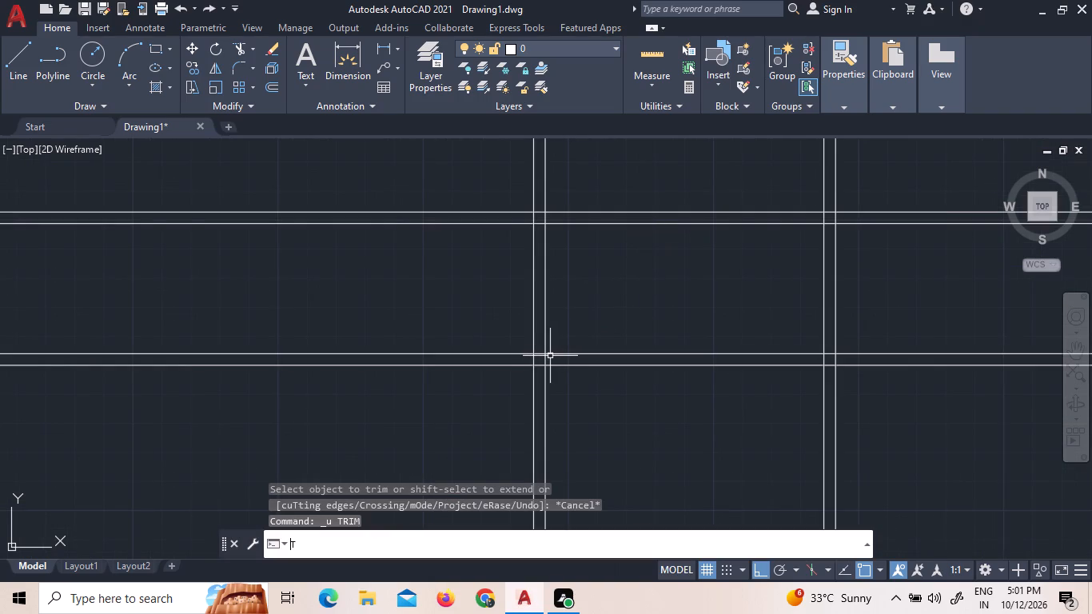
key("space")
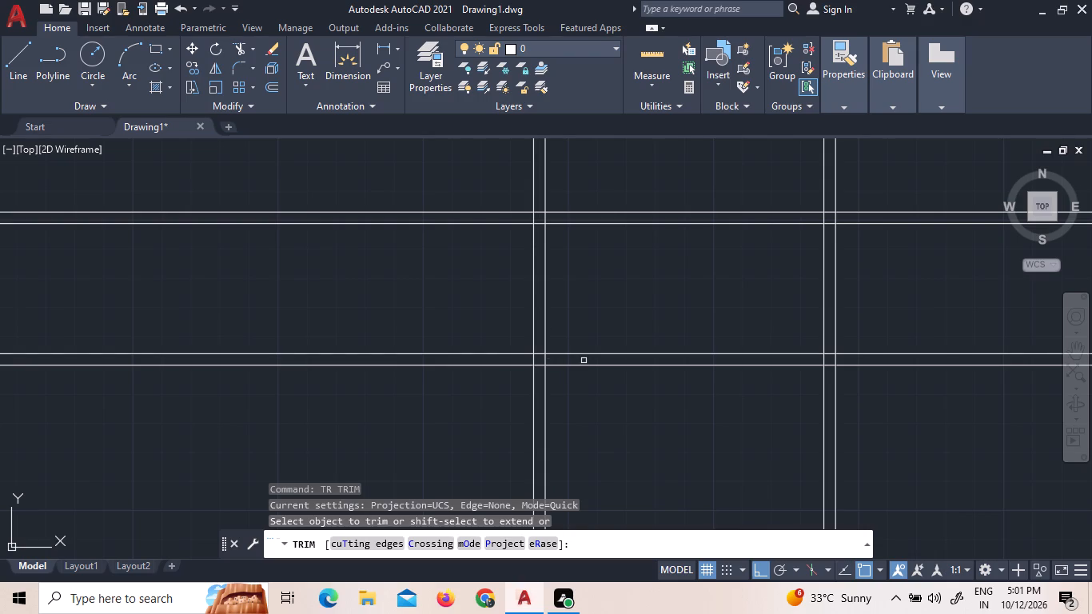
scroll(504, 353, "up", 4)
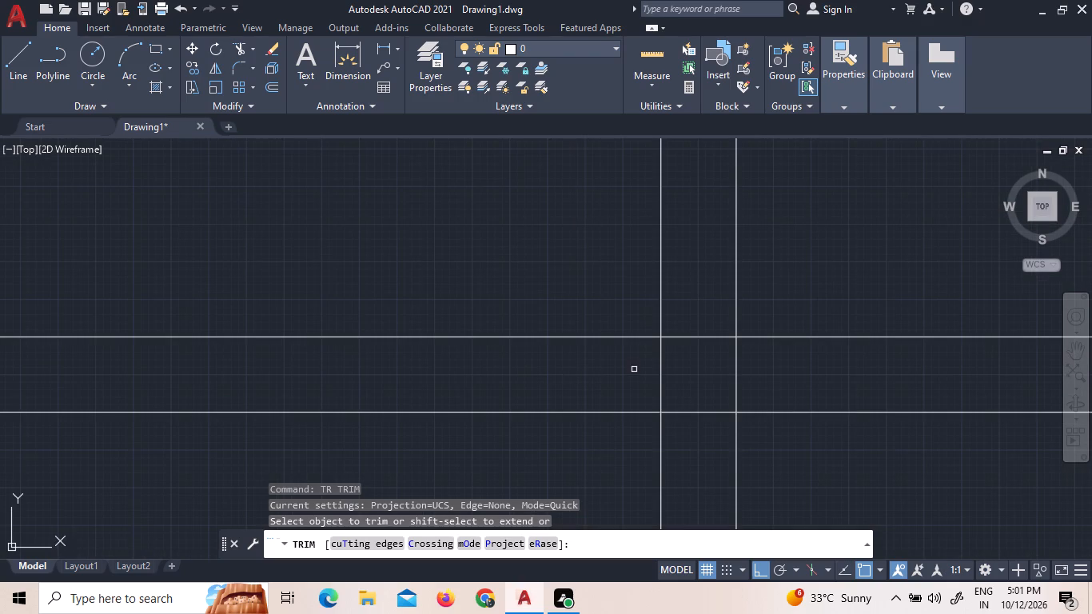
left_click_drag(631, 373, 754, 369)
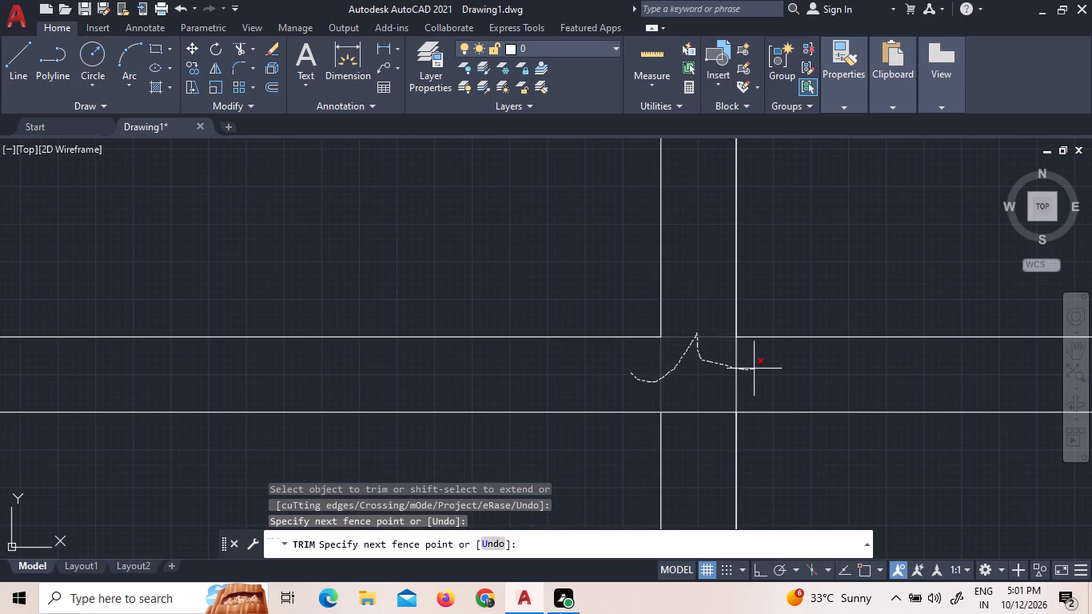
left_click_drag(754, 369, 704, 429)
Trim the crossing lines inside the junction of the leftmost vertical partition and the upper horizontal partition.
scroll(703, 421, "down", 4)
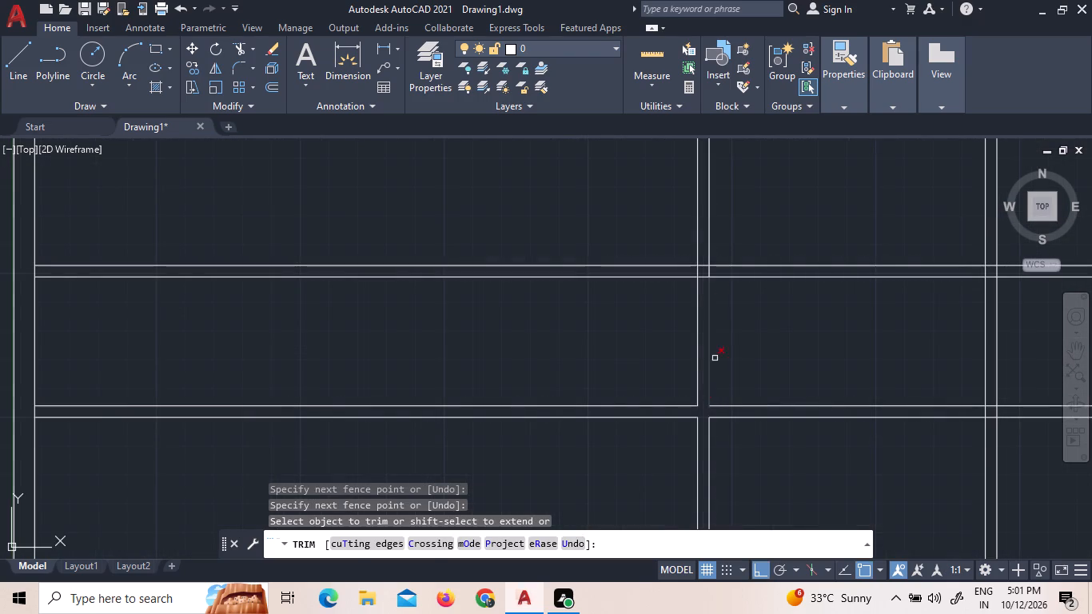
scroll(691, 254, "up", 4)
left_click_drag(699, 353, 753, 323)
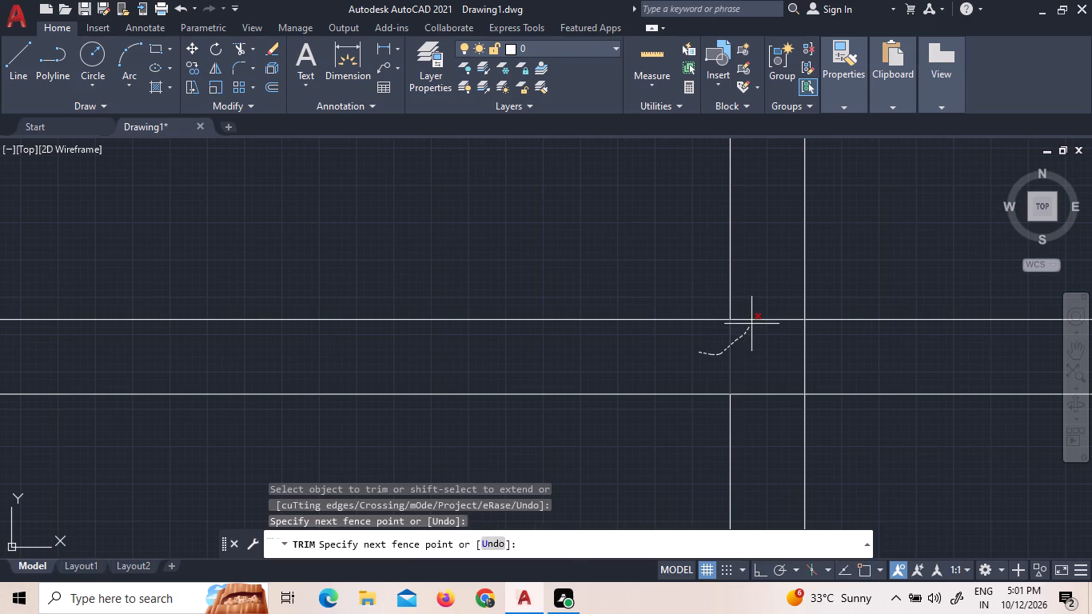
left_click_drag(753, 323, 759, 413)
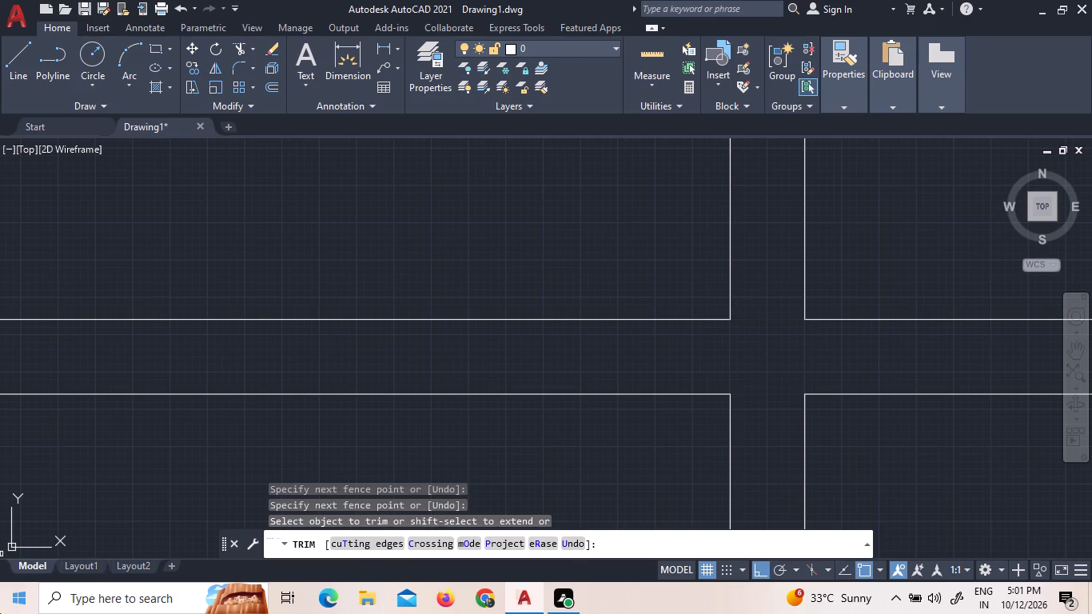
Trim the crossing lines inside the junction of the second vertical partition and the upper horizontal partition.
scroll(337, 479, "down", 2)
scroll(550, 484, "down", 3)
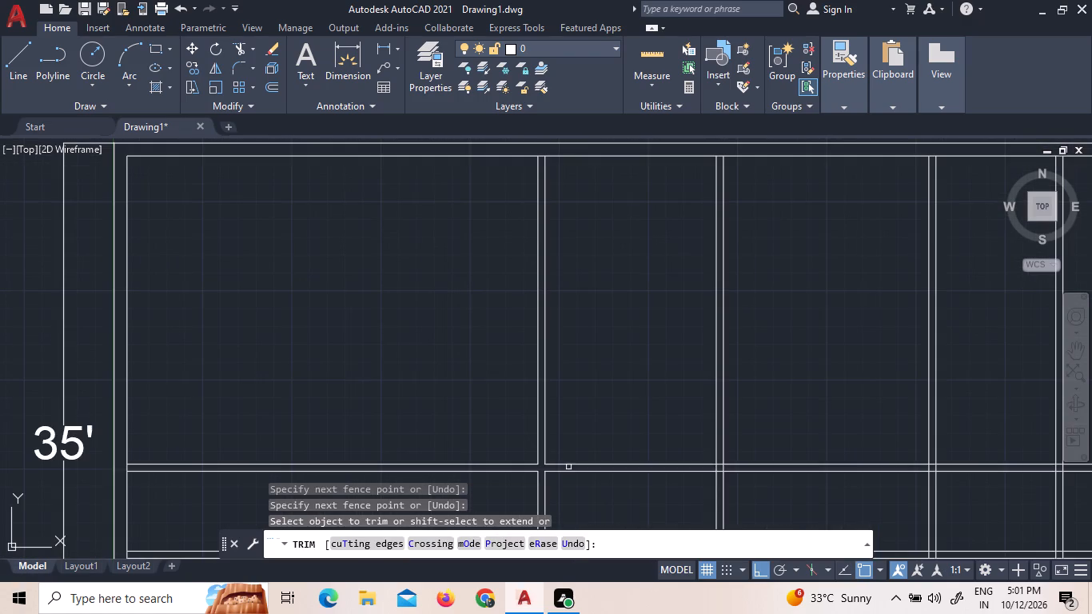
scroll(775, 491, "up", 2)
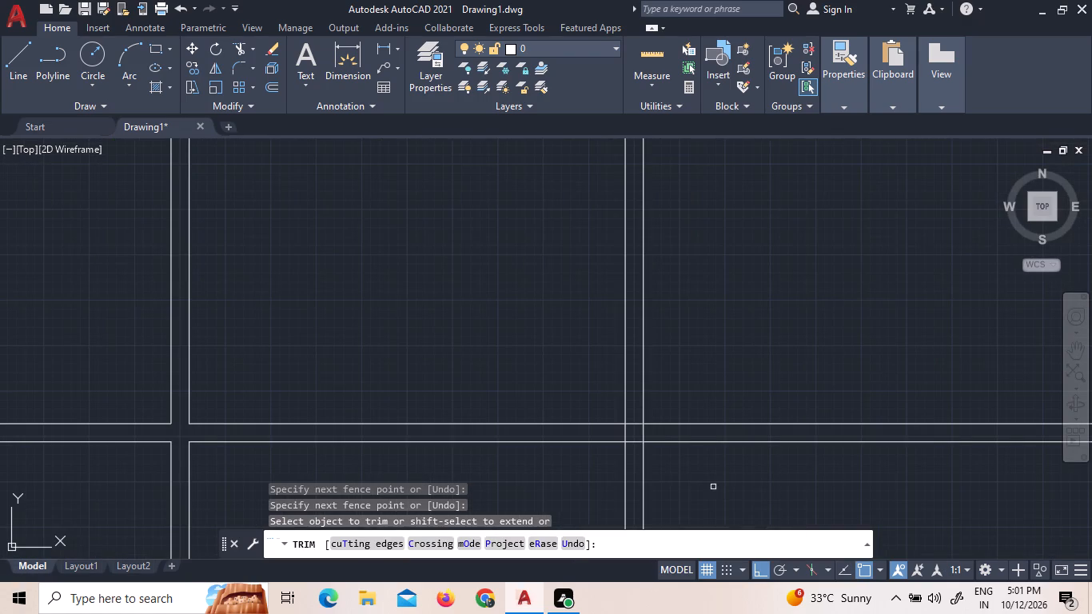
scroll(656, 460, "up", 3)
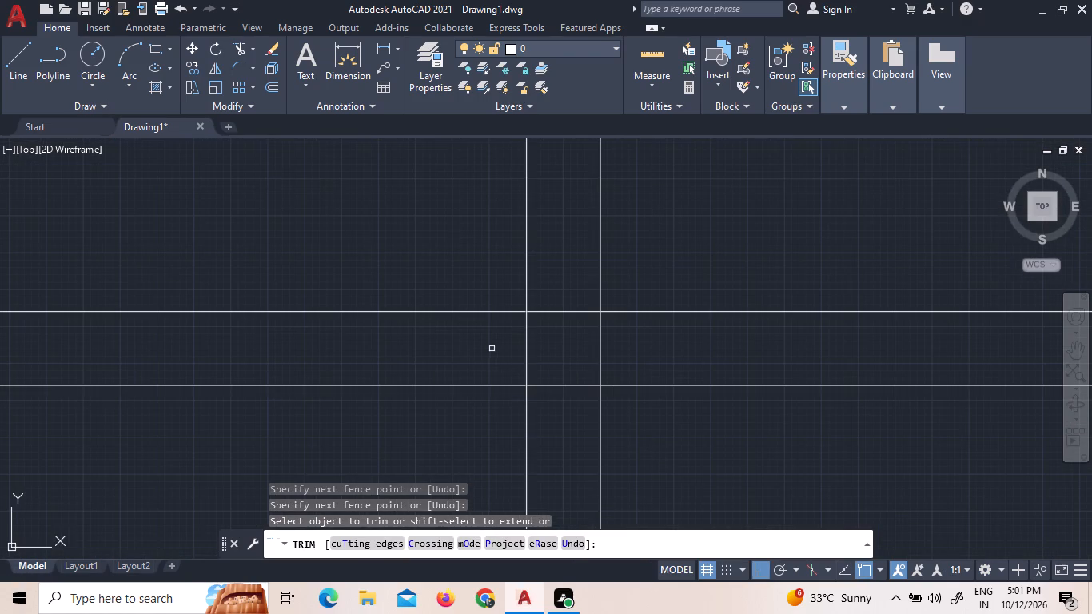
left_click_drag(497, 343, 569, 381)
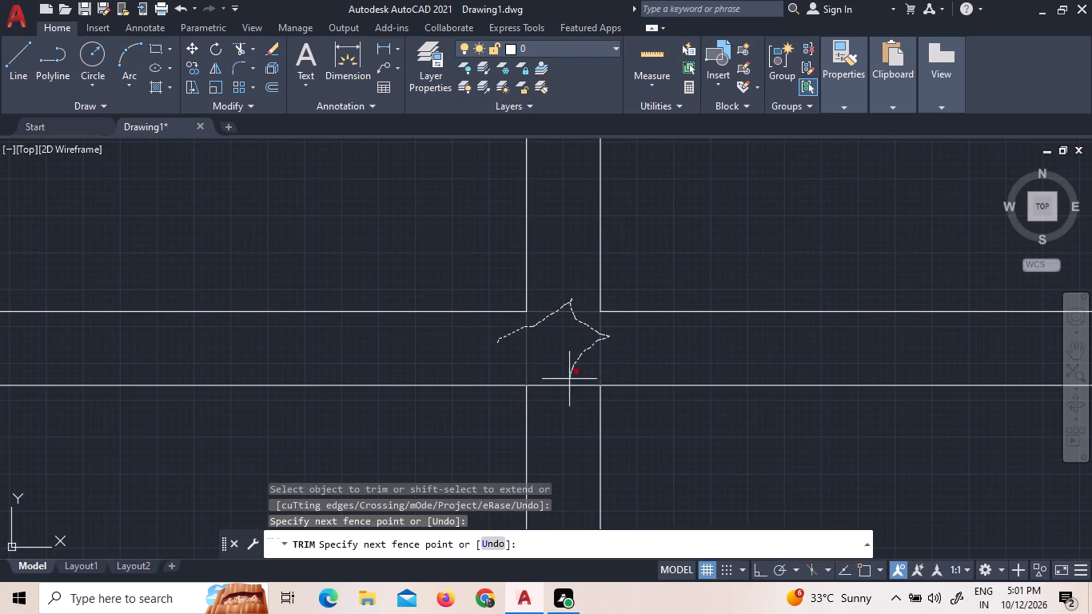
left_click_drag(569, 381, 568, 403)
Trim the crossing lines inside the junction of the third vertical partition and the upper horizontal partition.
scroll(568, 403, "down", 4)
scroll(670, 393, "down", 2)
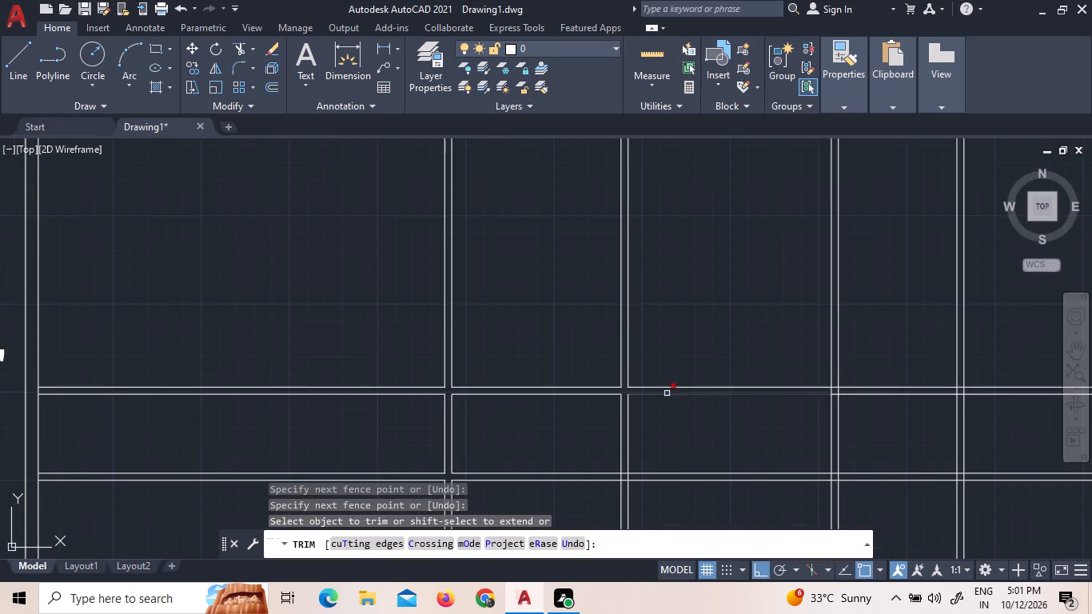
scroll(872, 396, "up", 5)
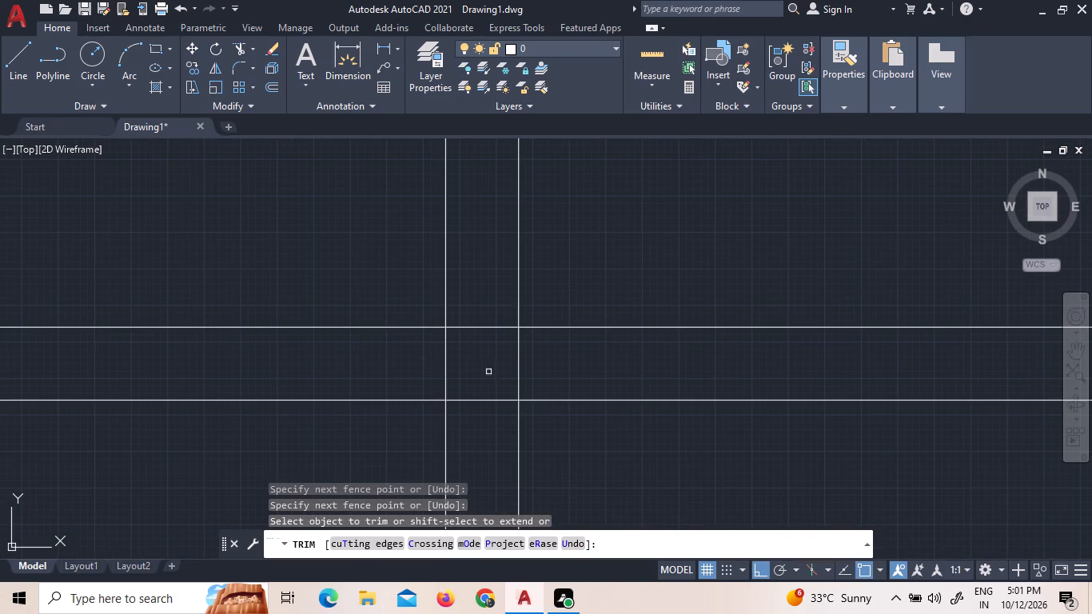
left_click(398, 357)
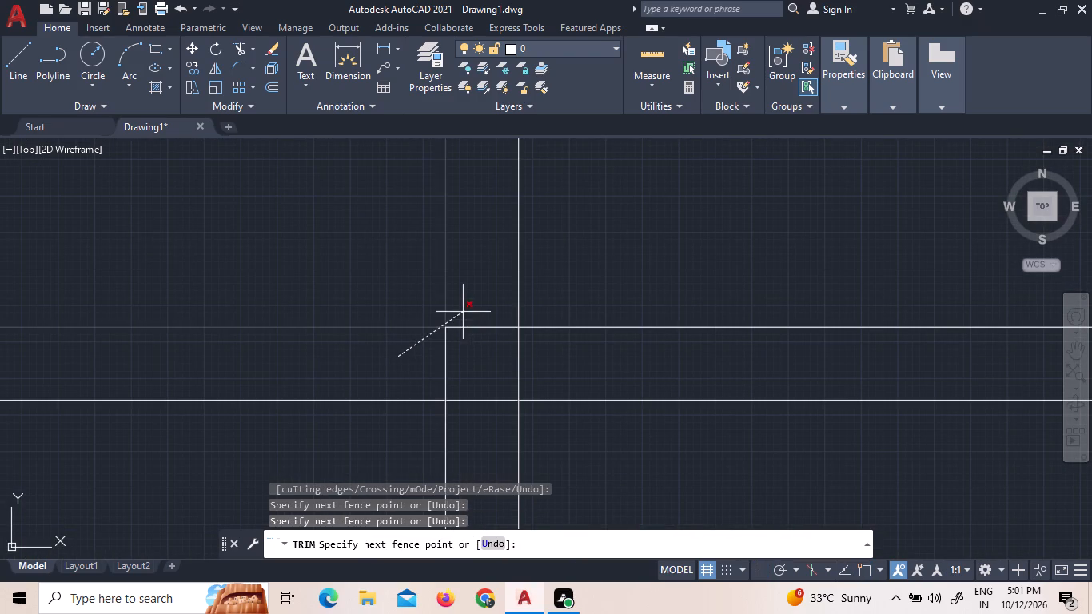
left_click(460, 356)
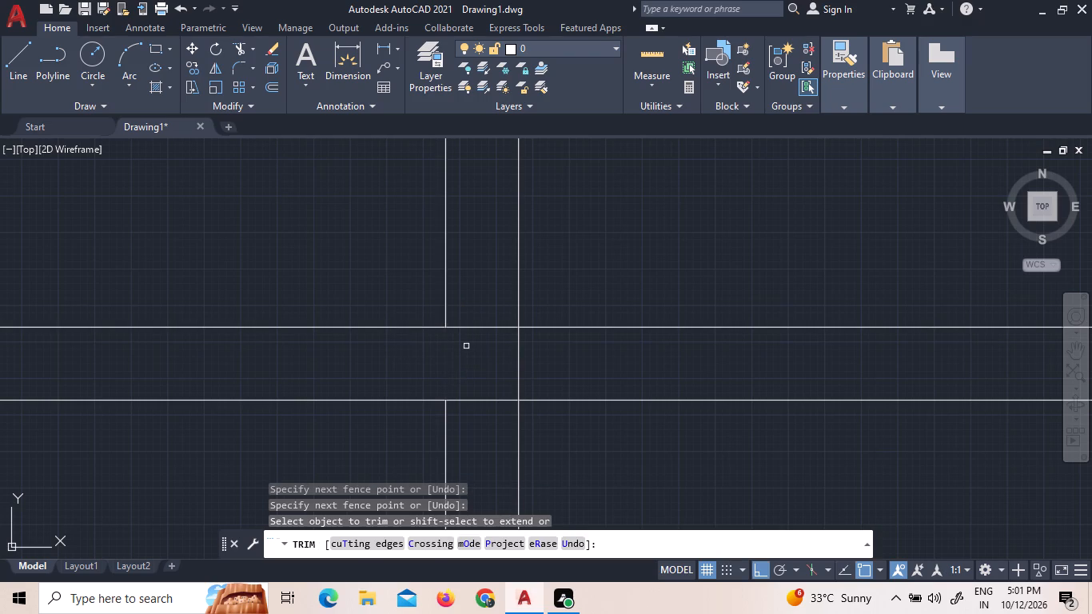
left_click_drag(477, 307, 512, 397)
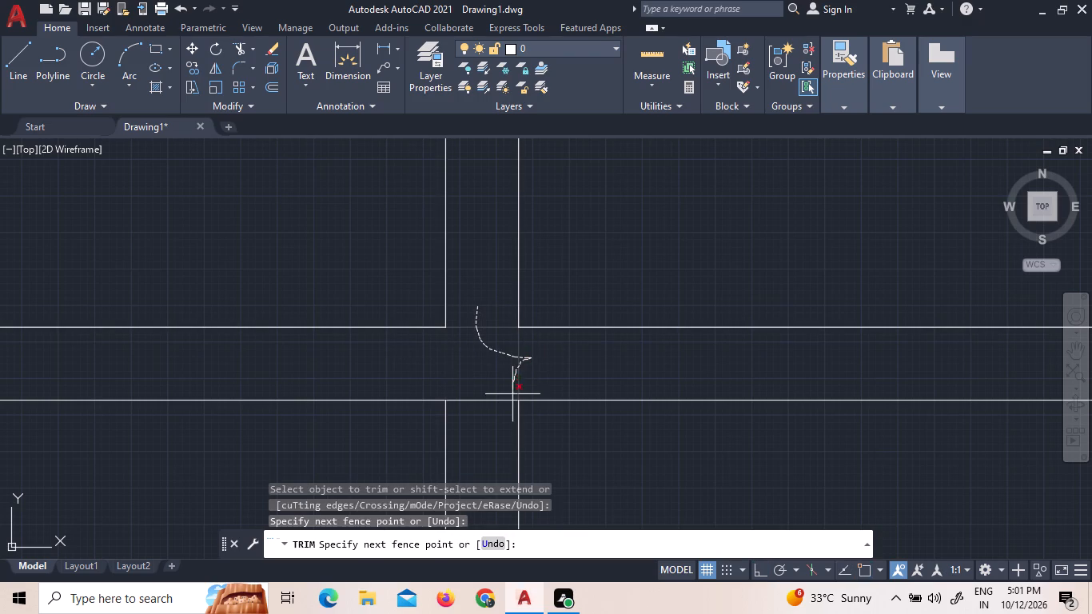
left_click_drag(512, 397, 503, 426)
Trim the crossing lines inside the junction of the fourth vertical partition and the upper horizontal partition.
scroll(501, 421, "down", 3)
scroll(907, 409, "up", 1)
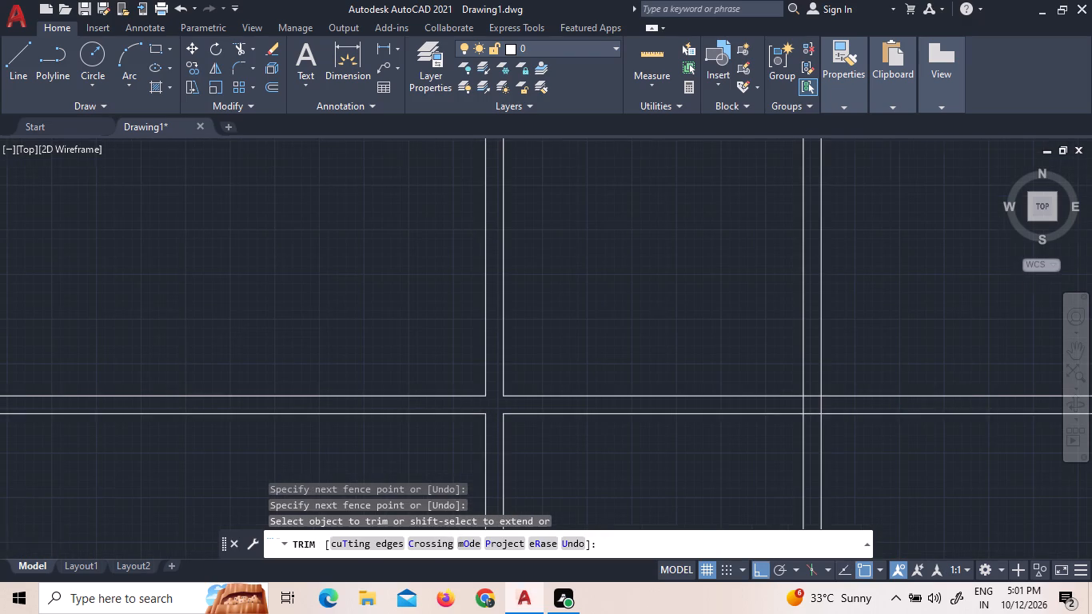
scroll(901, 410, "up", 2)
left_click_drag(469, 392, 528, 370)
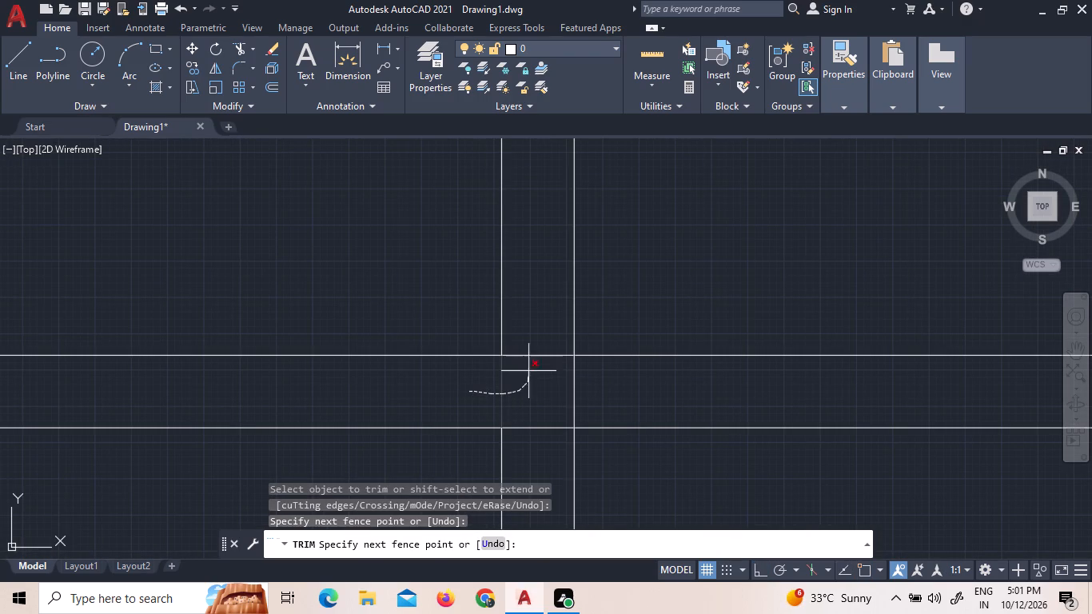
left_click_drag(528, 370, 545, 459)
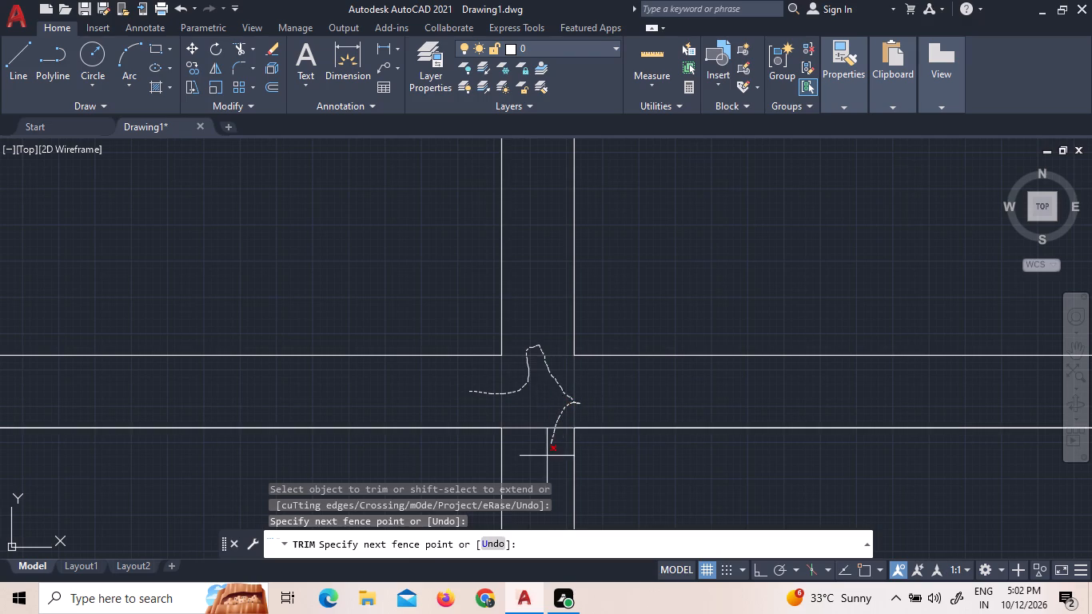
left_click_drag(545, 459, 545, 460)
Trim the right outer wall's inner line across the end of the upper horizontal partition.
scroll(516, 425, "down", 4)
scroll(803, 417, "up", 2)
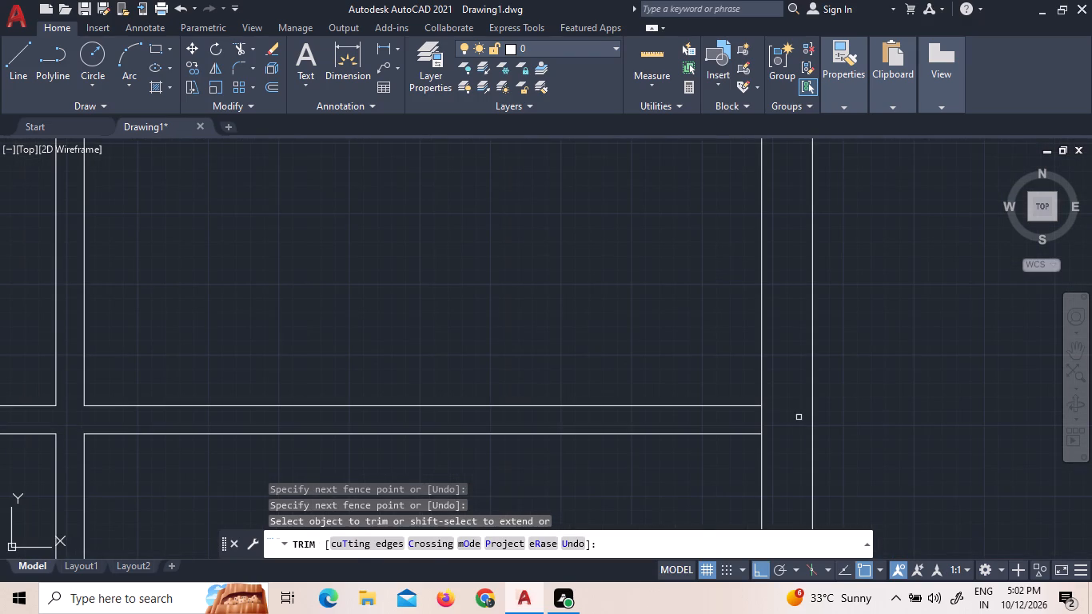
left_click_drag(772, 418, 747, 420)
left_click(739, 420)
Trim the crossing lines inside the junction of the second vertical partition and the lower horizontal partition.
scroll(739, 420, "down", 4)
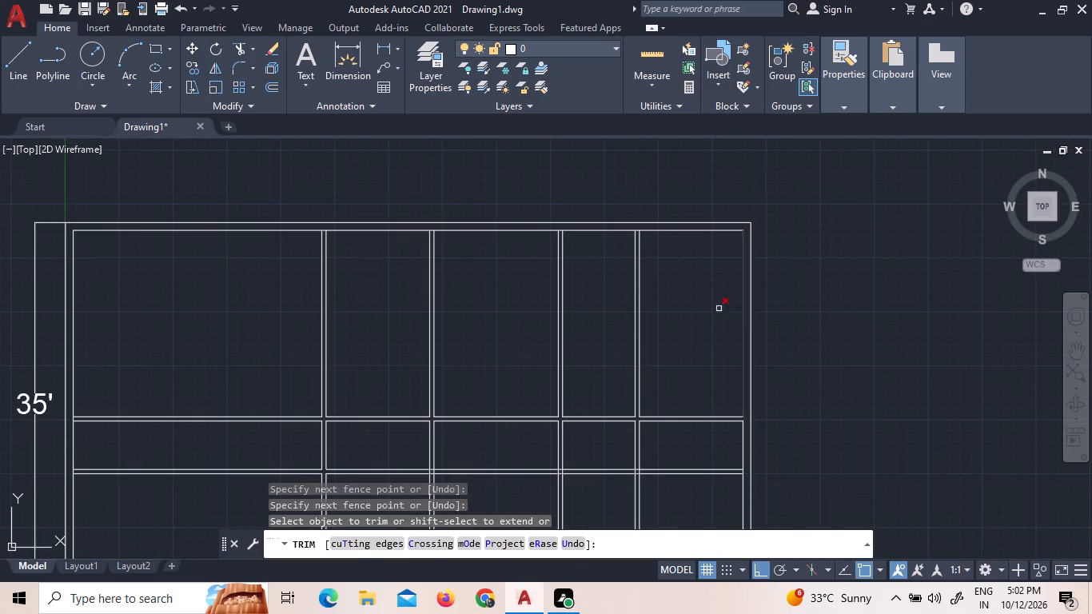
scroll(628, 293, "down", 2)
scroll(527, 362, "up", 3)
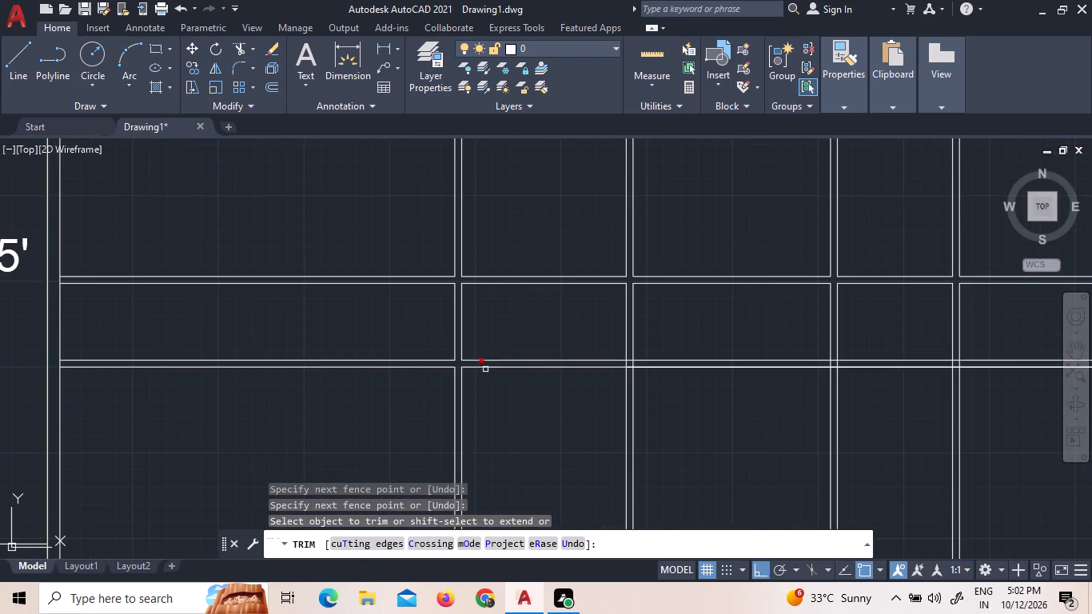
scroll(657, 365, "up", 4)
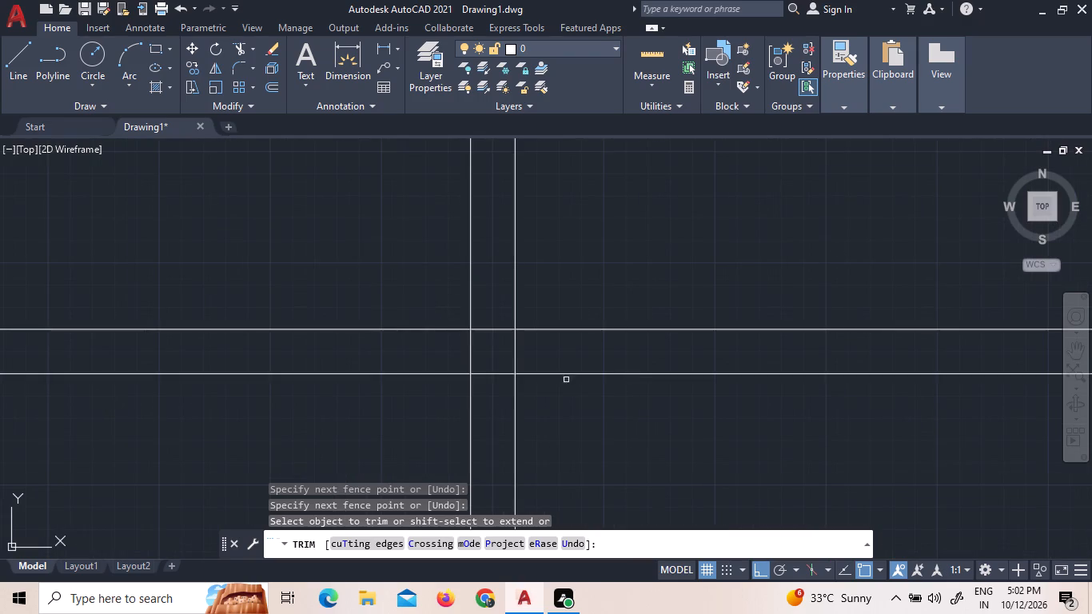
left_click_drag(456, 358, 503, 334)
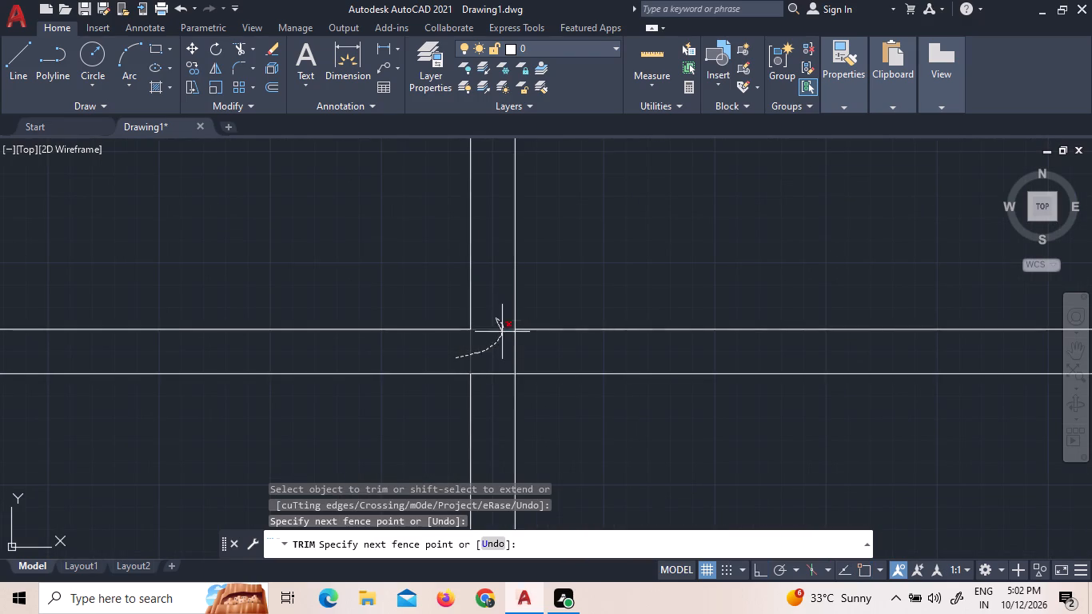
left_click_drag(503, 334, 482, 384)
Trim the crossing lines inside the junction of the third vertical partition and the lower horizontal partition.
scroll(489, 373, "down", 3)
scroll(871, 389, "up", 2)
scroll(763, 358, "up", 2)
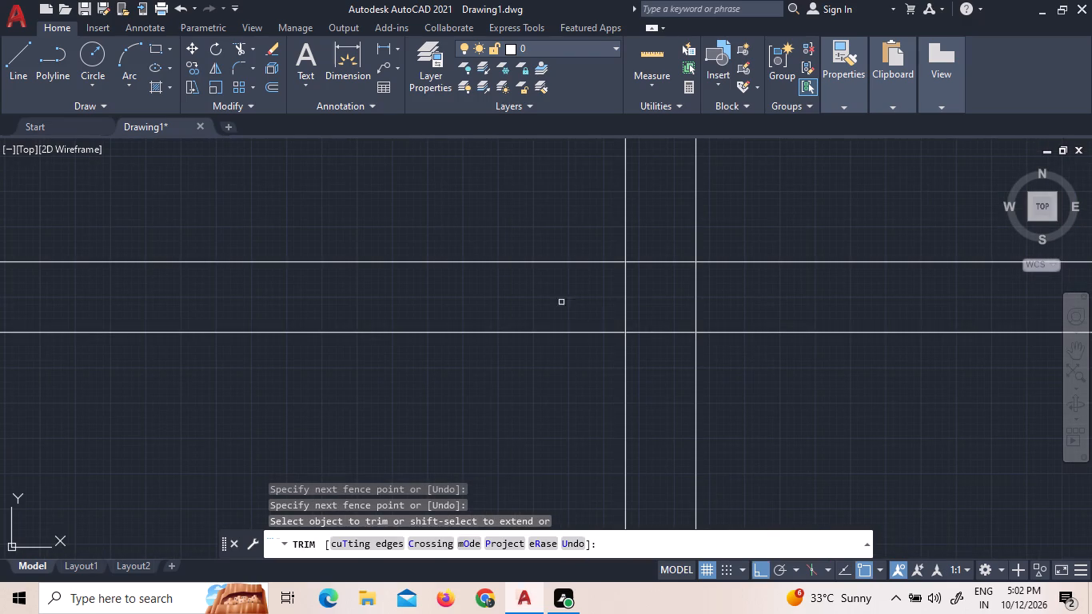
left_click_drag(602, 301, 664, 283)
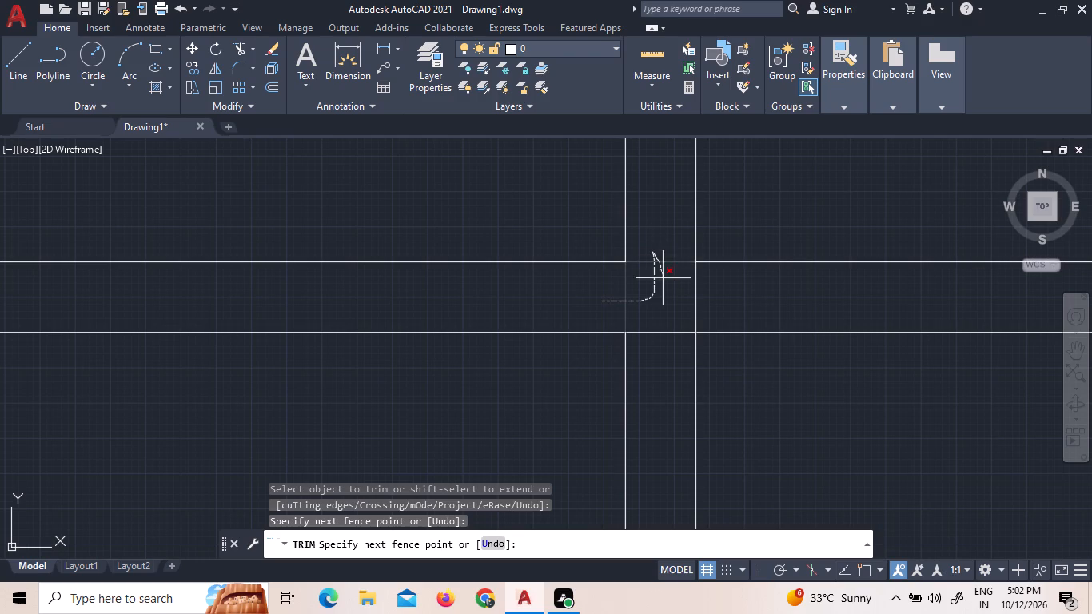
left_click_drag(664, 283, 648, 343)
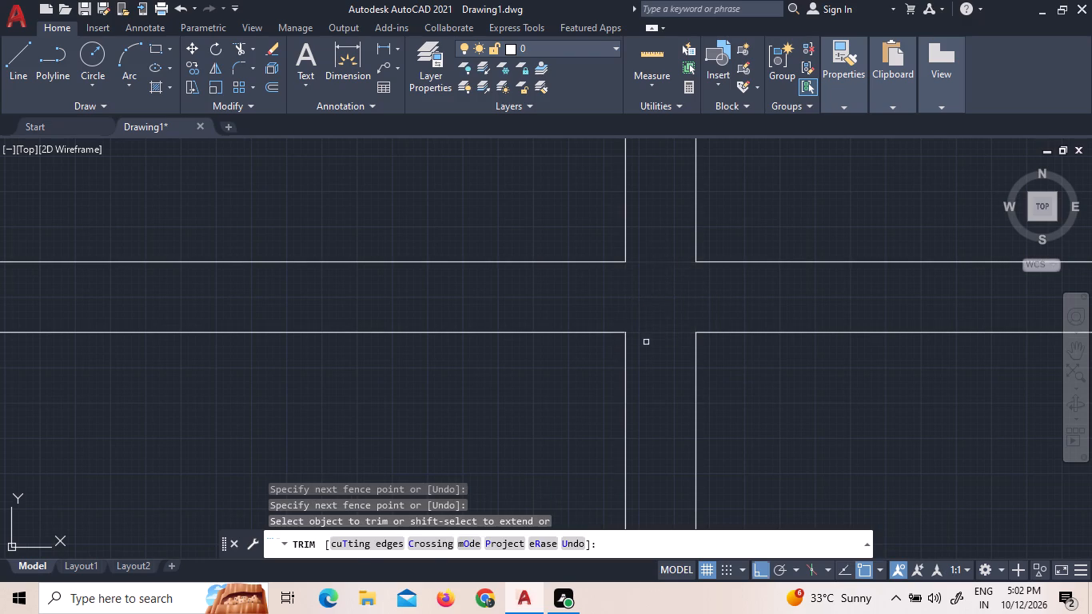
Trim the crossing lines inside the junction of the fourth vertical partition and the lower horizontal partition.
scroll(639, 344, "down", 3)
scroll(982, 329, "up", 2)
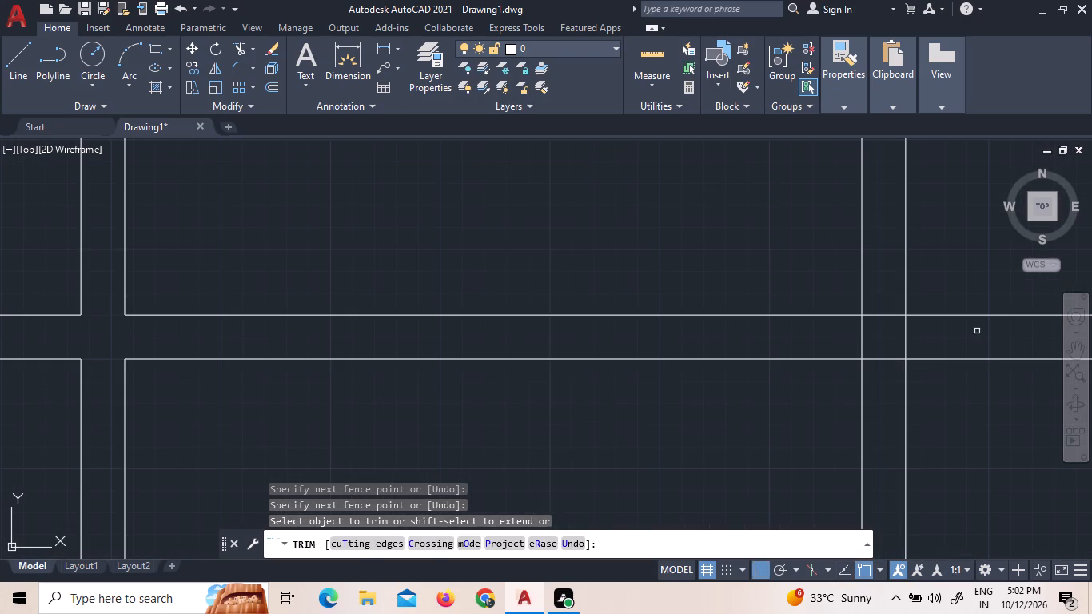
left_click_drag(847, 335, 878, 310)
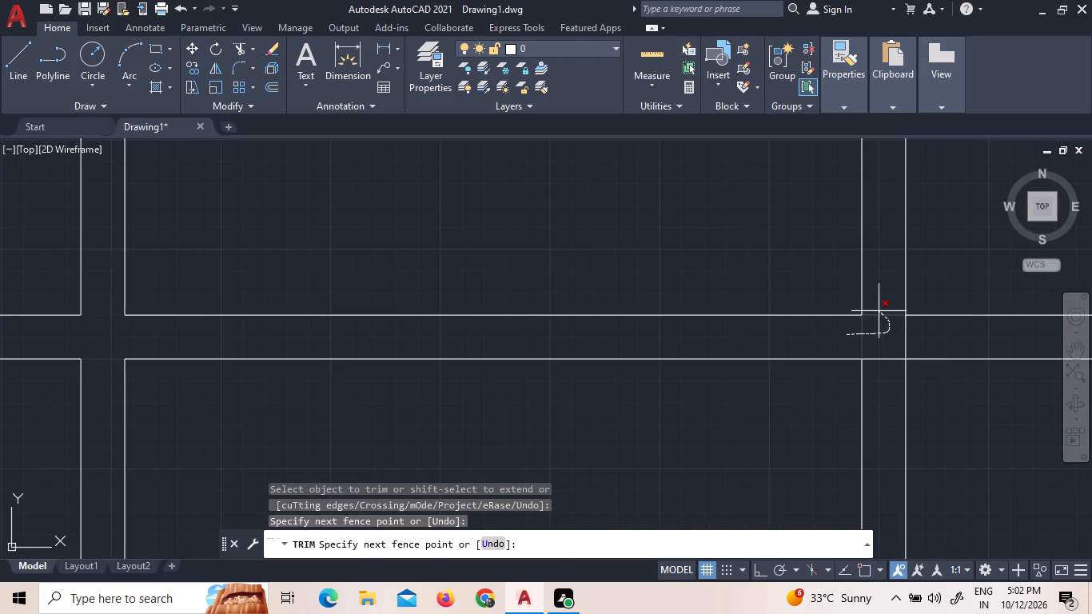
left_click_drag(878, 310, 882, 373)
Trim the right outer wall's inner line across the end of the lower horizontal partition.
scroll(870, 373, "down", 5)
scroll(955, 371, "up", 3)
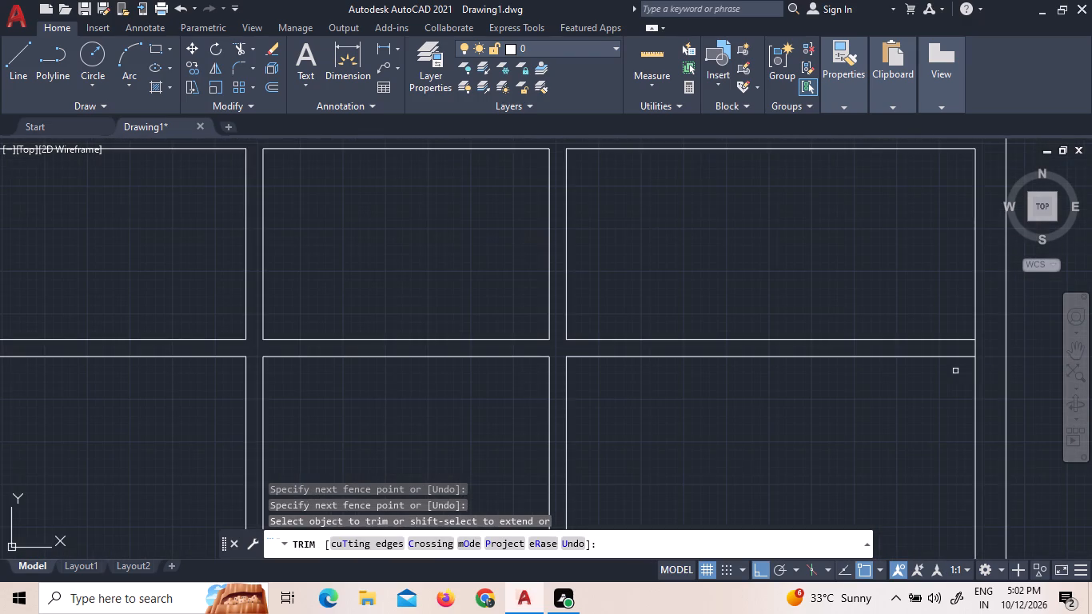
scroll(983, 358, "up", 2)
left_click_drag(978, 341, 968, 339)
left_click(932, 338)
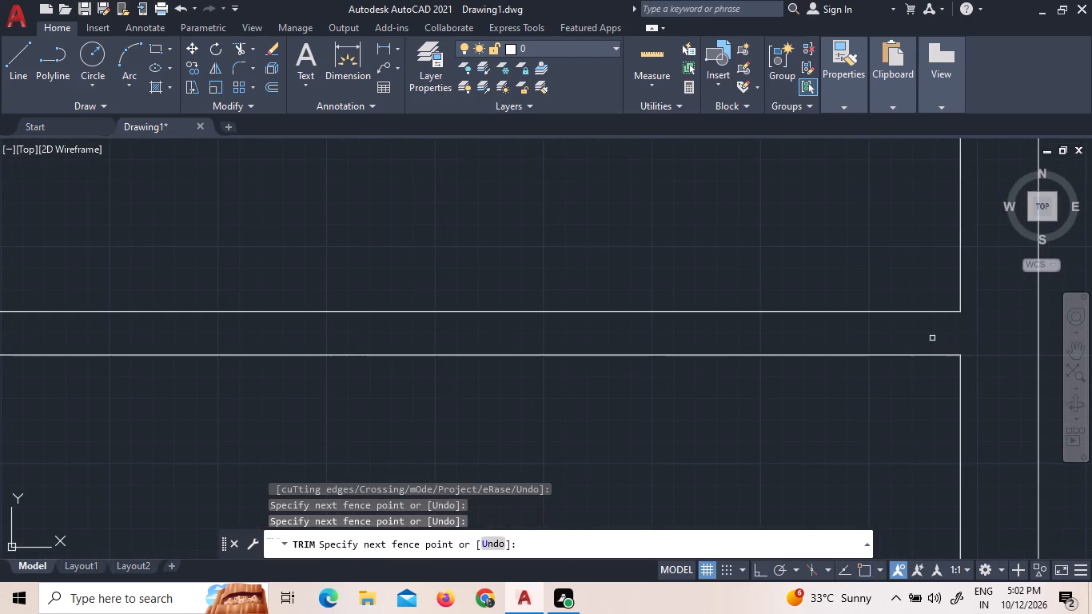
Trim the top outer wall's inner line across the upper ends of the first and second vertical partitions.
scroll(927, 363, "down", 5)
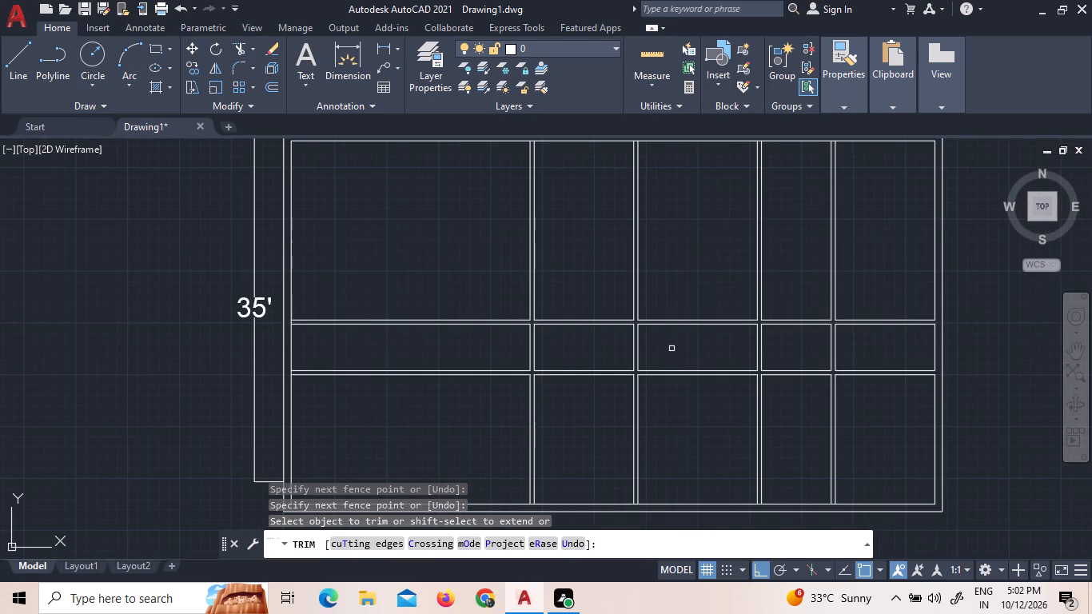
scroll(556, 205, "down", 3)
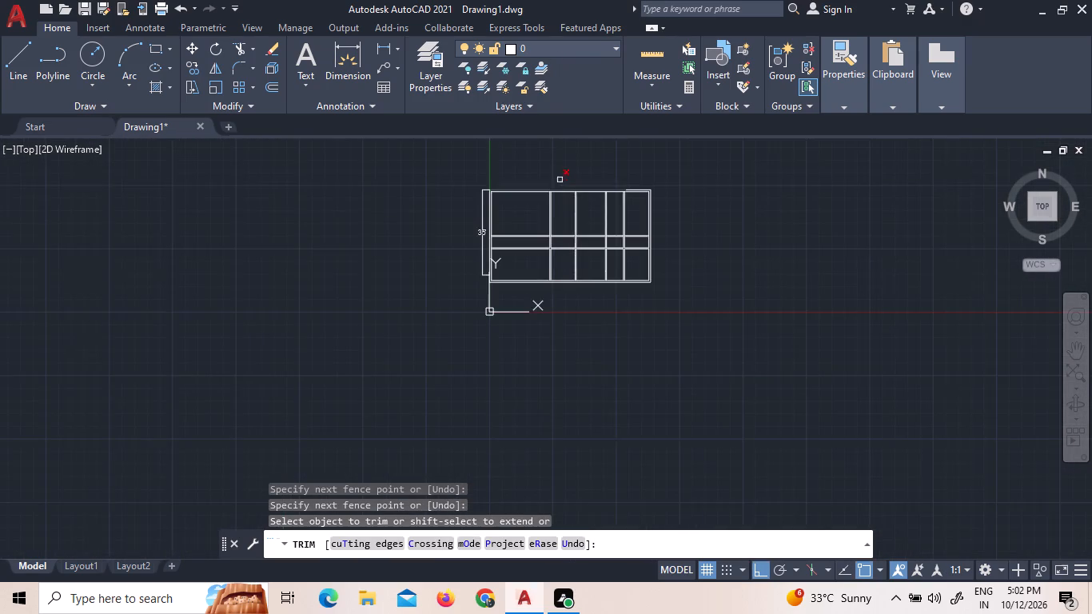
scroll(560, 180, "up", 8)
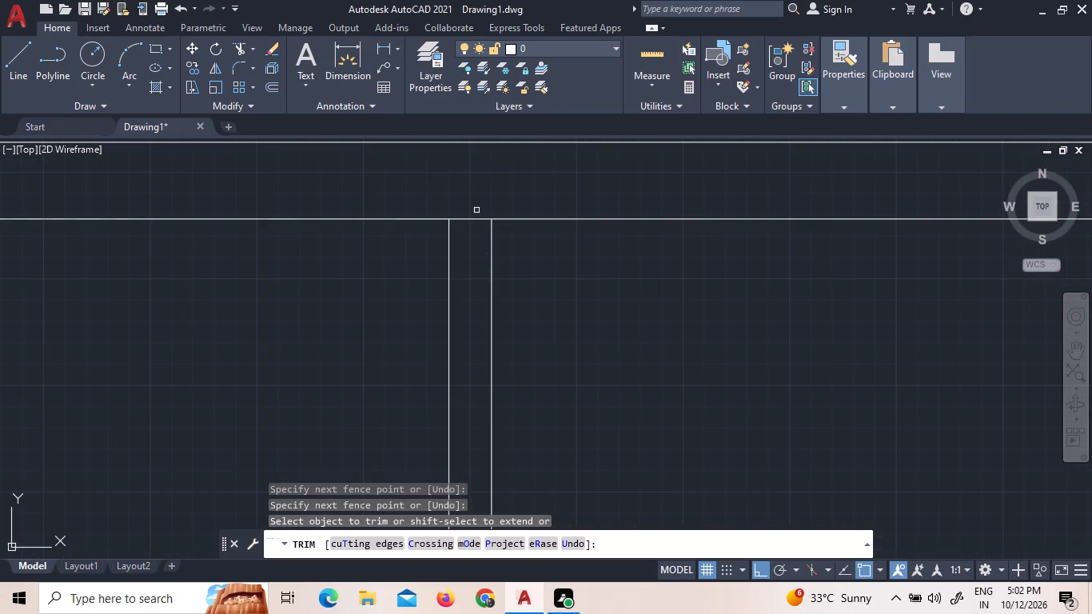
left_click_drag(476, 209, 461, 235)
scroll(462, 235, "down", 4)
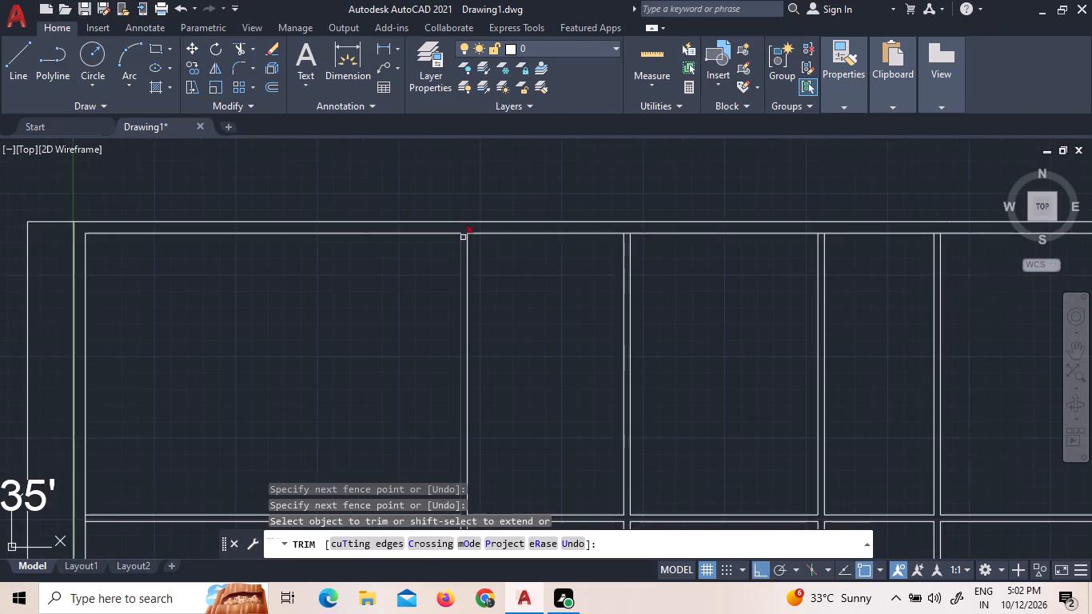
scroll(654, 231, "up", 3)
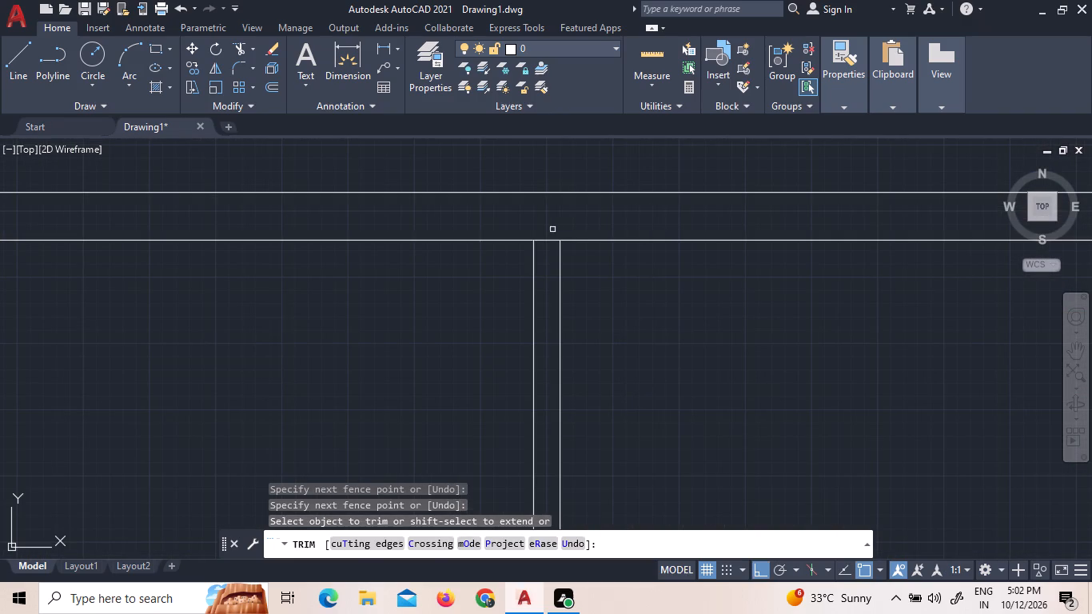
left_click_drag(552, 229, 546, 239)
left_click(545, 270)
Trim the top outer wall's inner line across the upper ends of the third and fourth vertical partitions.
scroll(545, 270, "down", 4)
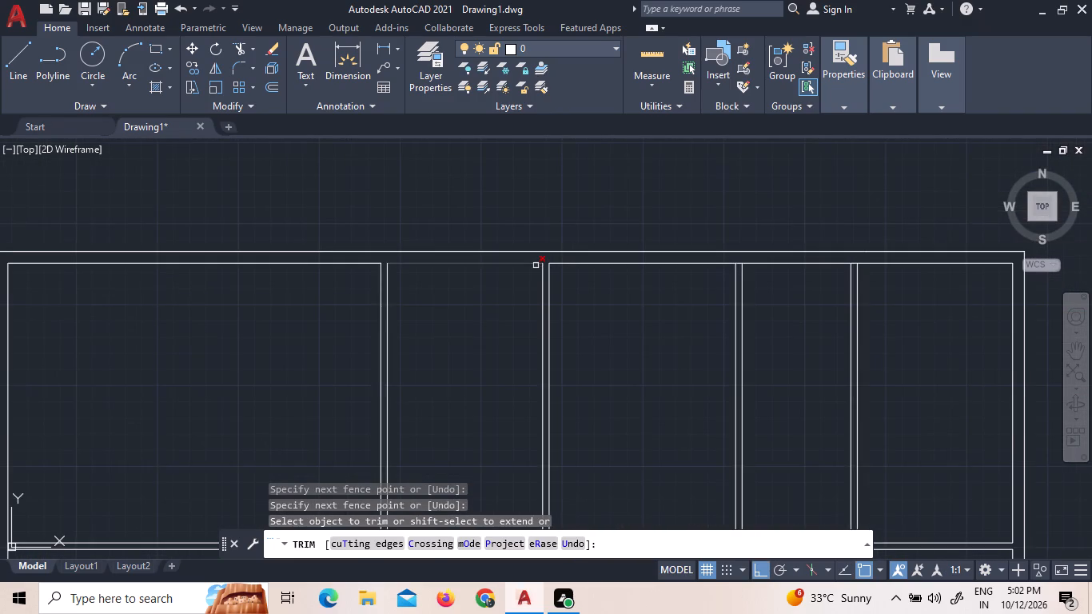
scroll(769, 273, "up", 3)
left_click(654, 221)
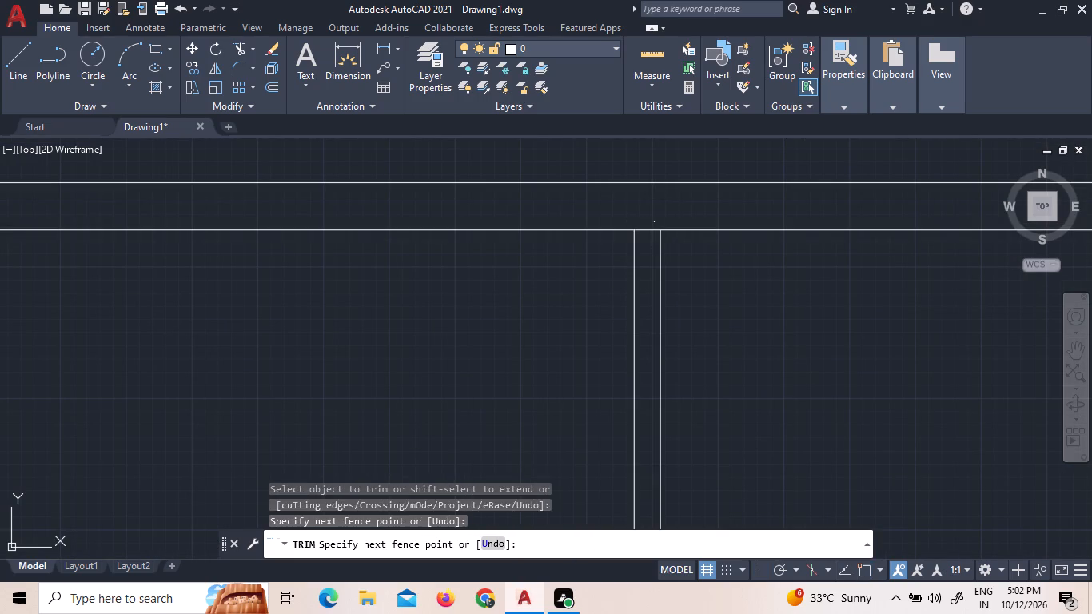
left_click(644, 271)
scroll(644, 273, "down", 4)
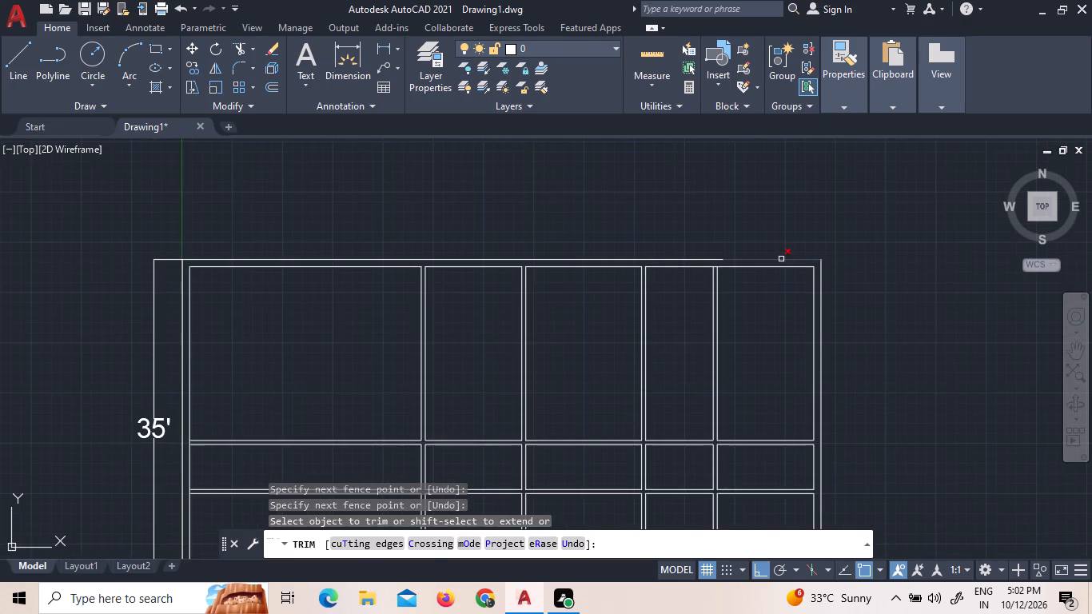
scroll(762, 265, "up", 3)
scroll(580, 273, "up", 3)
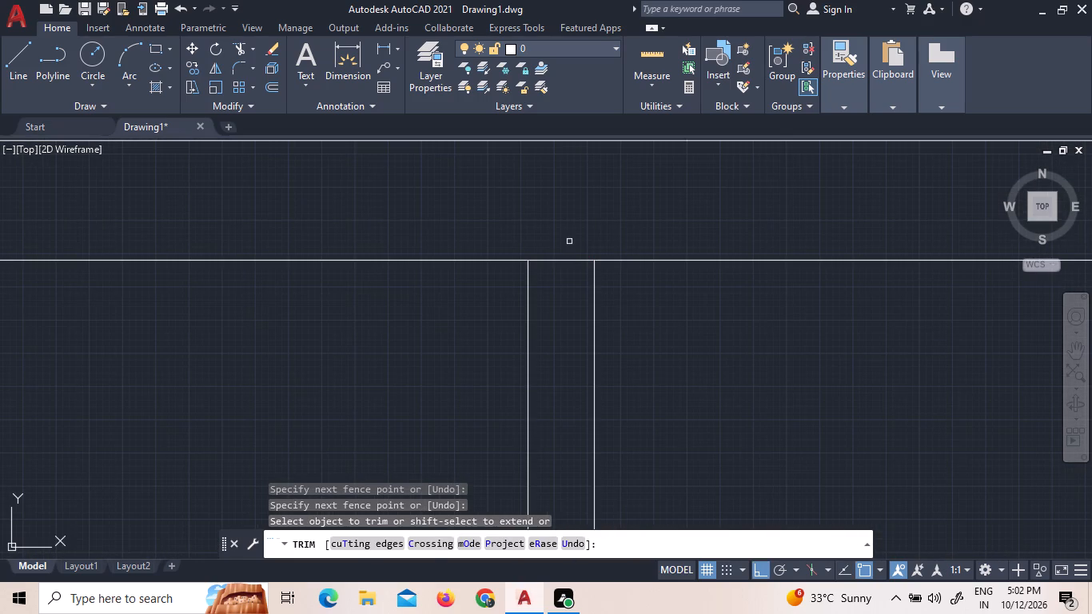
left_click(566, 237)
left_click(552, 295)
scroll(581, 255, "down", 4)
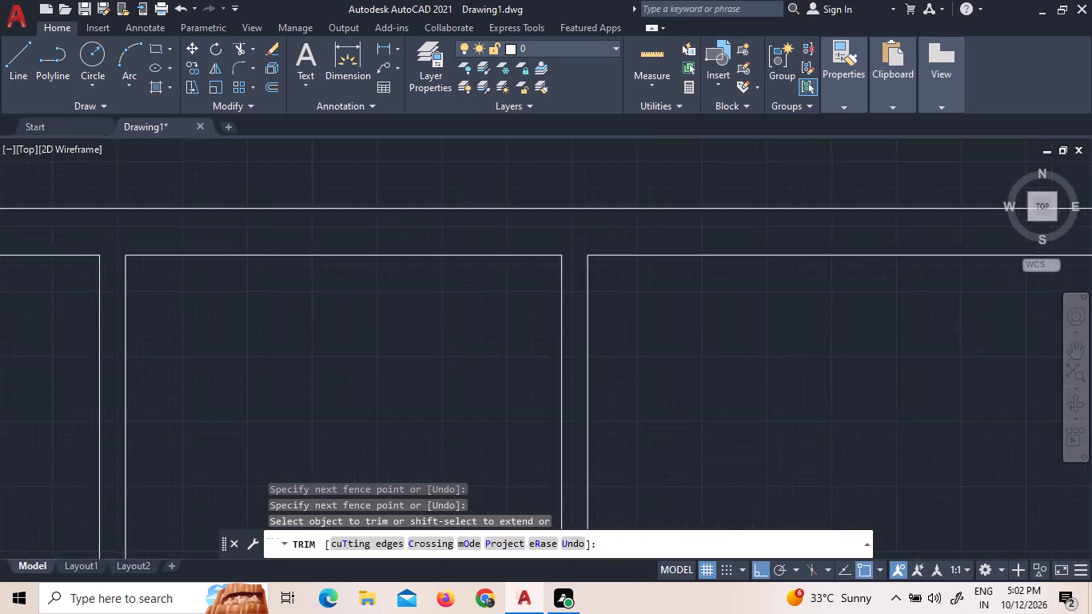
Trim the bottom outer wall's inner line across the lower ends of the fourth and third vertical partitions.
scroll(587, 238, "down", 3)
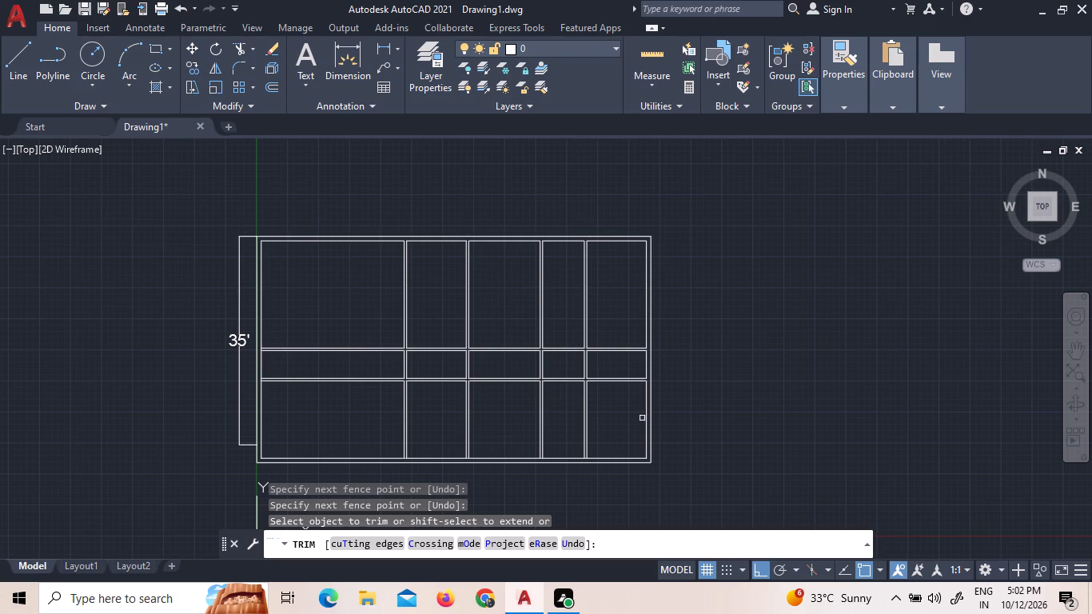
scroll(580, 457, "up", 5)
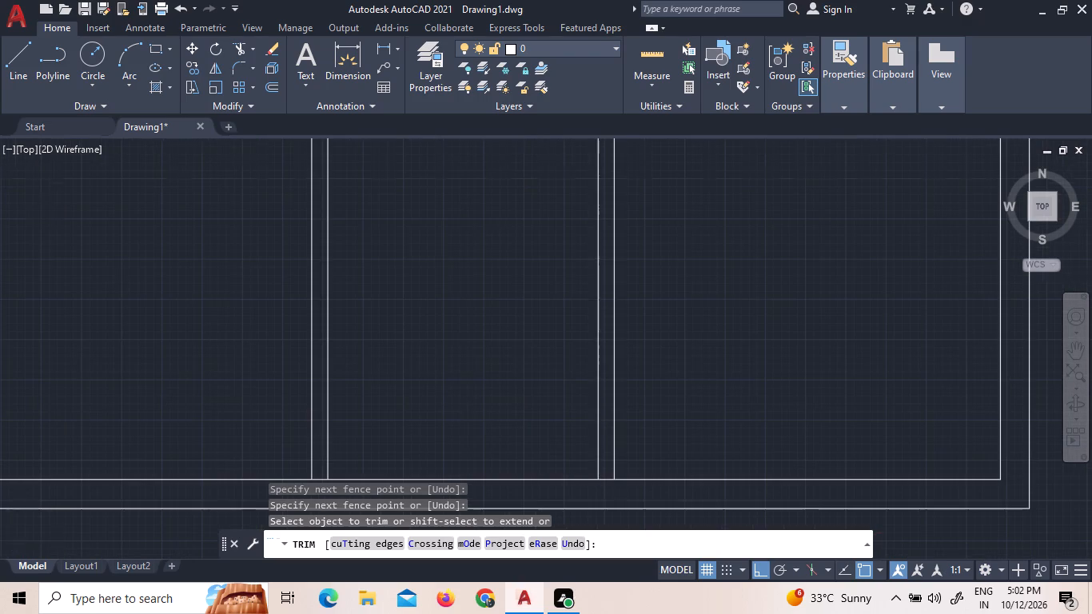
scroll(624, 496, "up", 2)
left_click(551, 465)
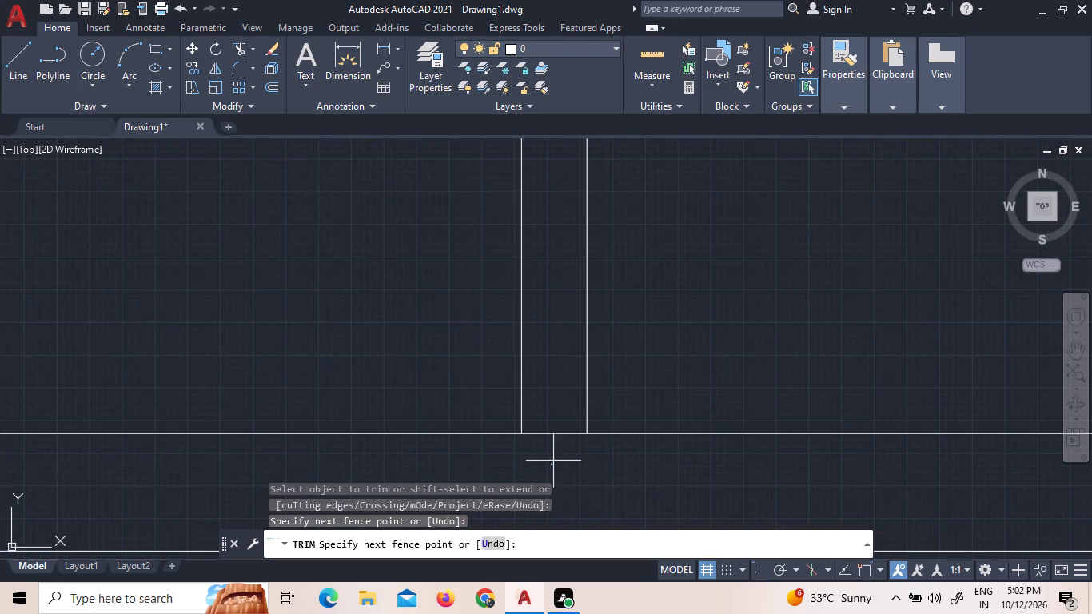
left_click(565, 317)
scroll(565, 317, "down", 3)
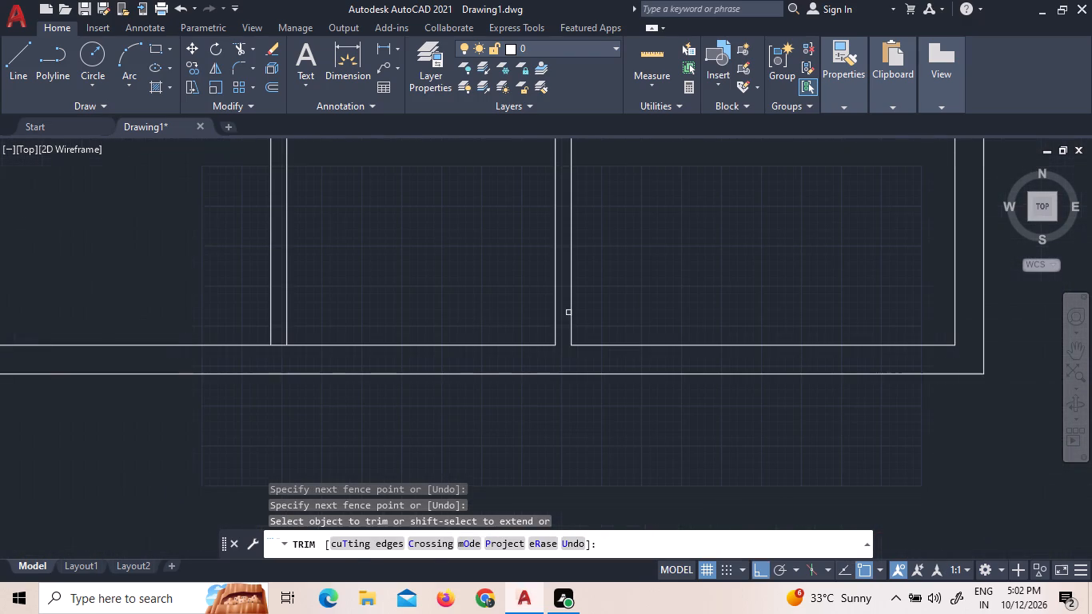
scroll(213, 334, "down", 1)
scroll(249, 352, "up", 4)
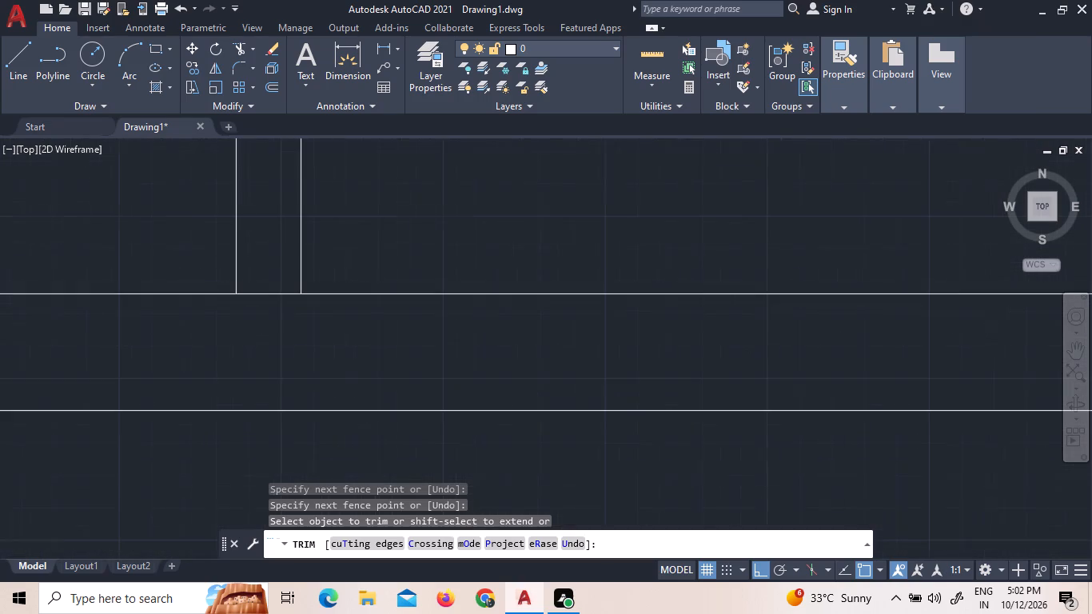
left_click(275, 329)
left_click(273, 265)
Trim the bottom outer wall's inner line across the lower ends of the second and first vertical partitions.
scroll(296, 277, "down", 3)
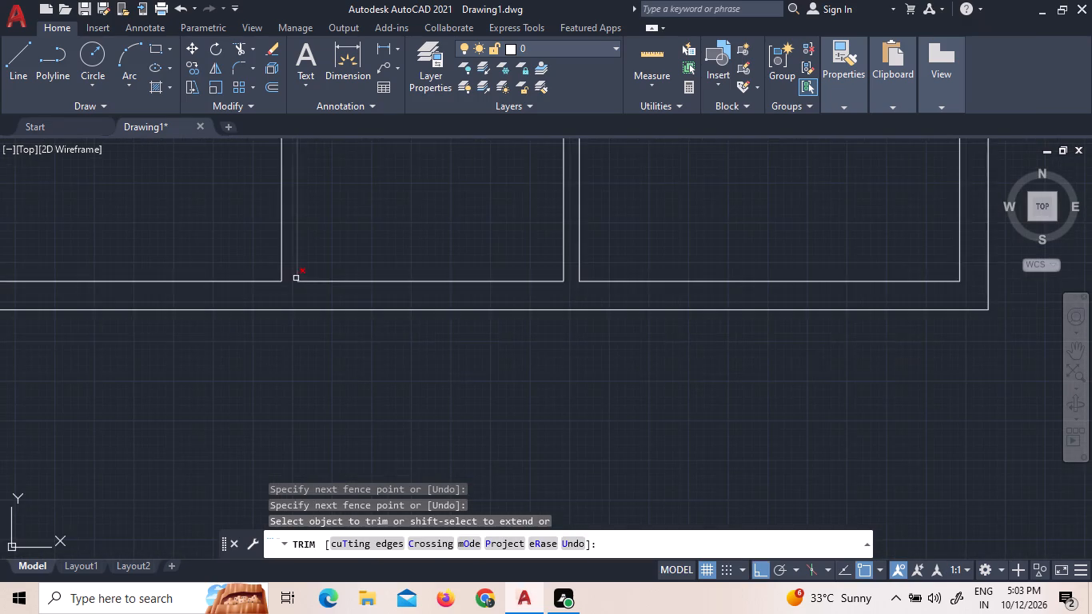
scroll(293, 292, "down", 3)
scroll(149, 285, "up", 5)
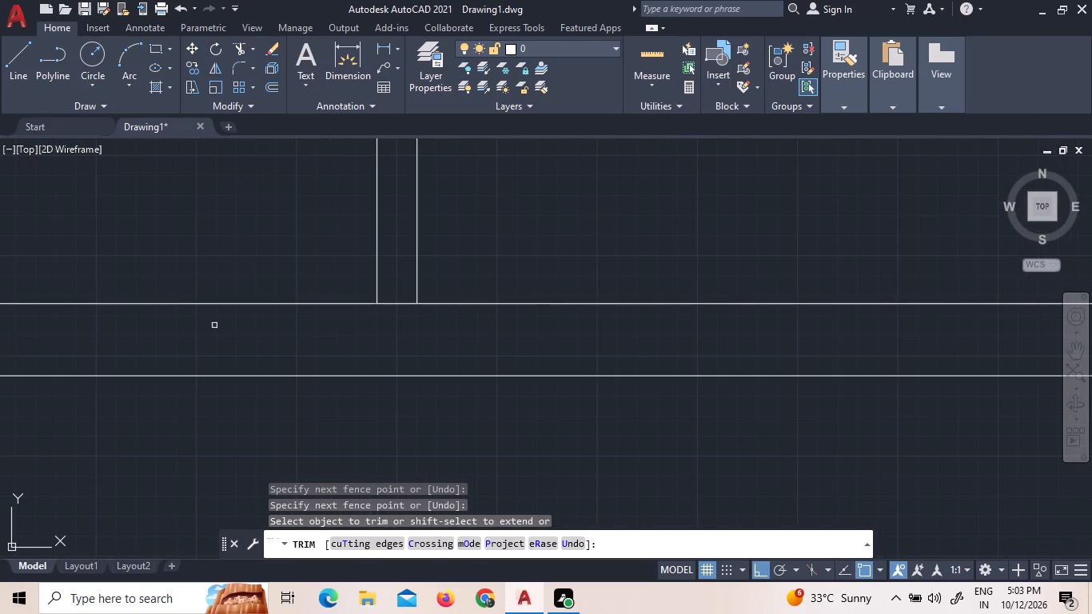
left_click(400, 332)
left_click(397, 265)
scroll(409, 272, "down", 6)
scroll(265, 297, "up", 3)
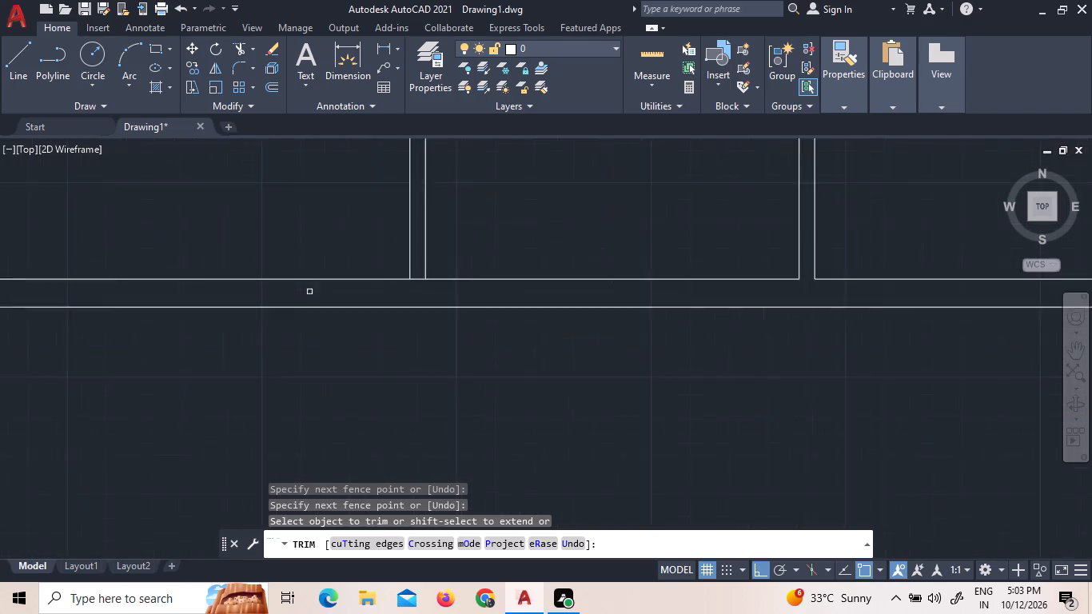
scroll(321, 291, "up", 2)
left_click(560, 288)
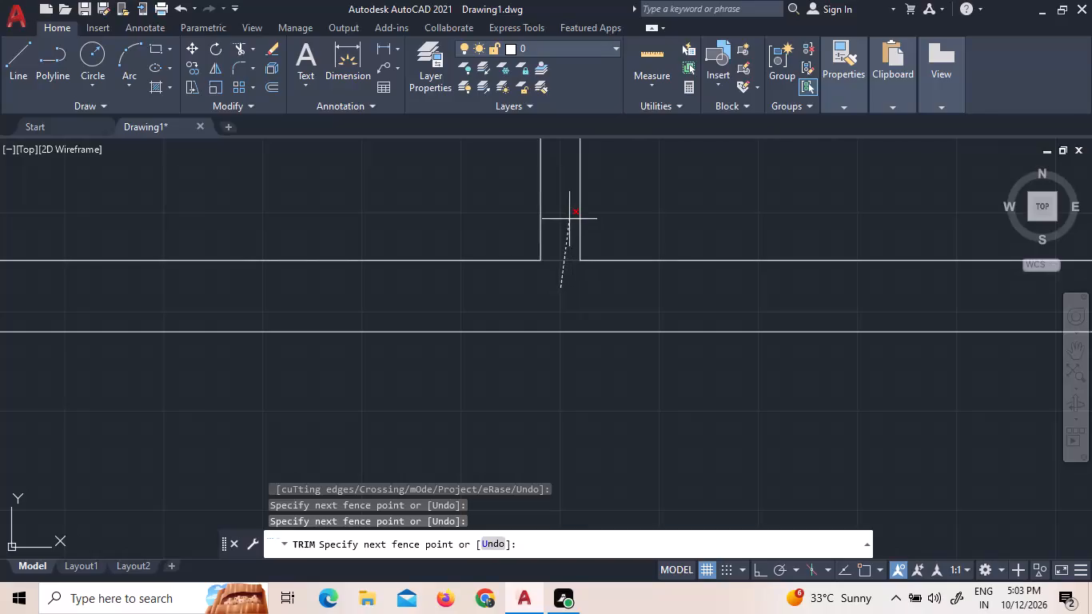
left_click(569, 219)
Trim the left outer wall's inner line across the ends of the upper and lower horizontal partitions.
scroll(539, 285, "down", 7)
scroll(432, 259, "up", 2)
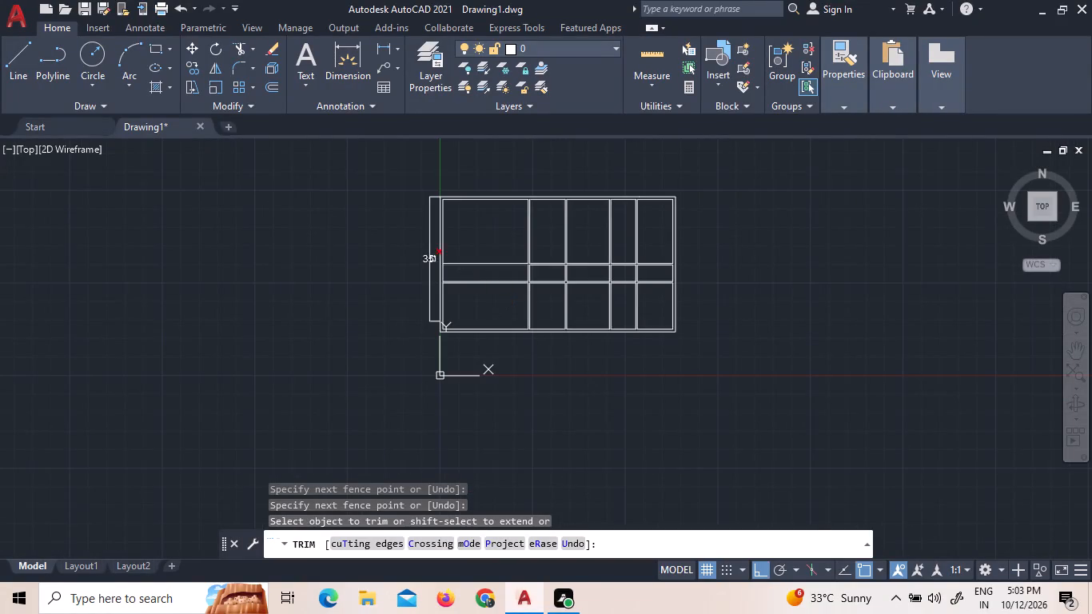
scroll(432, 259, "up", 5)
left_click(473, 282)
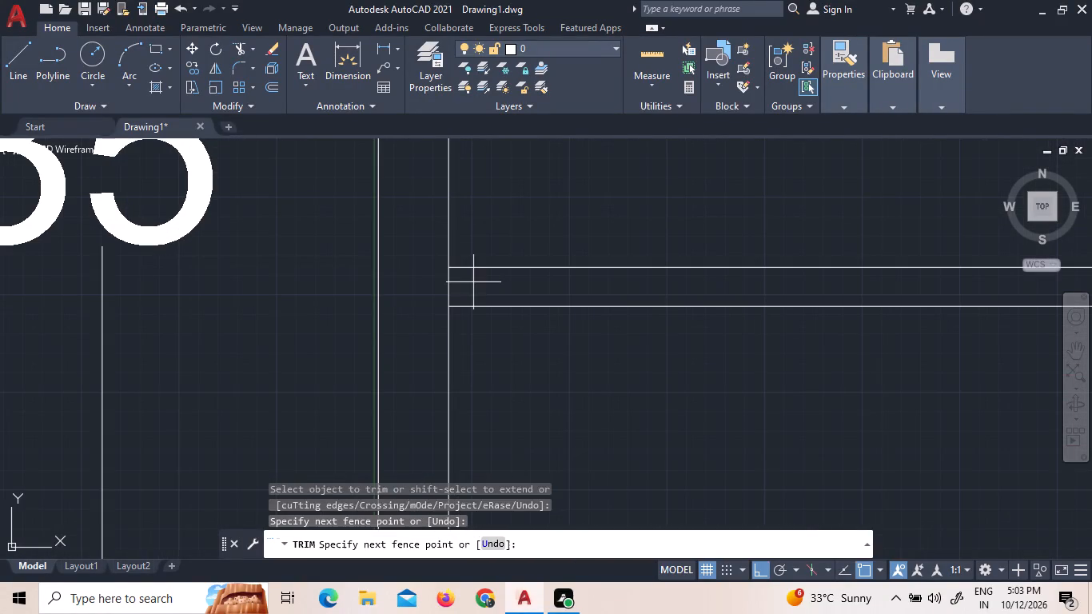
left_click(420, 286)
scroll(443, 282, "down", 3)
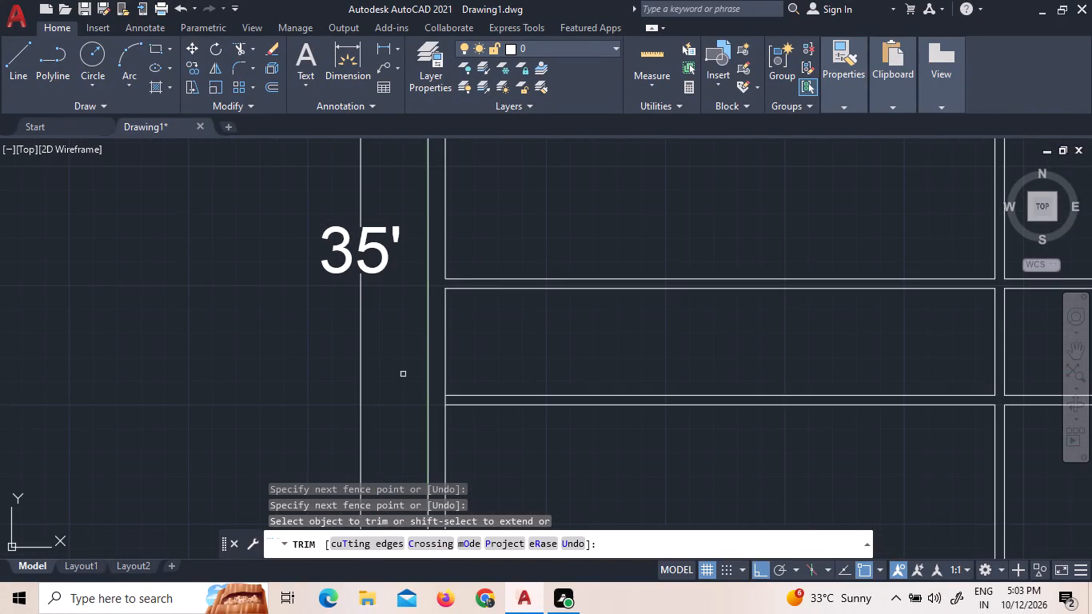
scroll(455, 414, "up", 2)
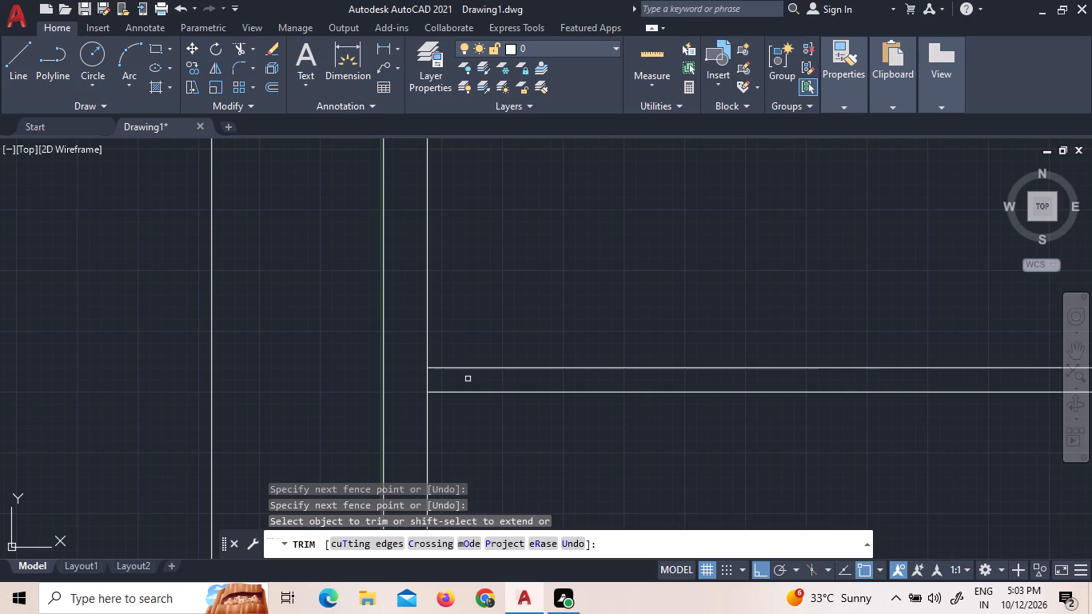
left_click(467, 378)
left_click(413, 374)
Trim away all four vertical partitions between the two horizontal partitions to open a continuous corridor.
scroll(413, 374, "down", 4)
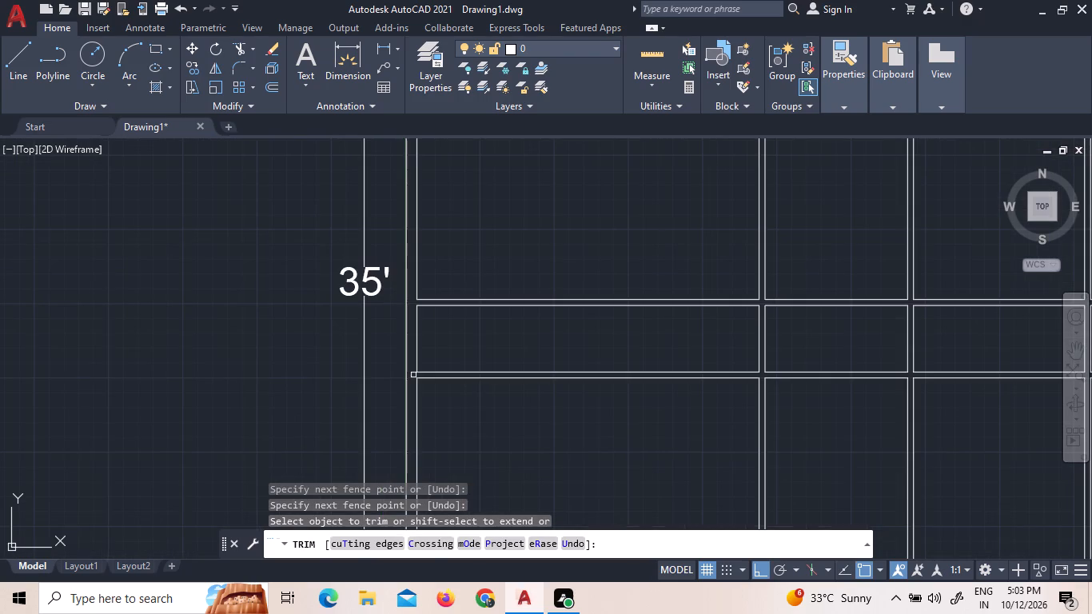
scroll(413, 375, "down", 1)
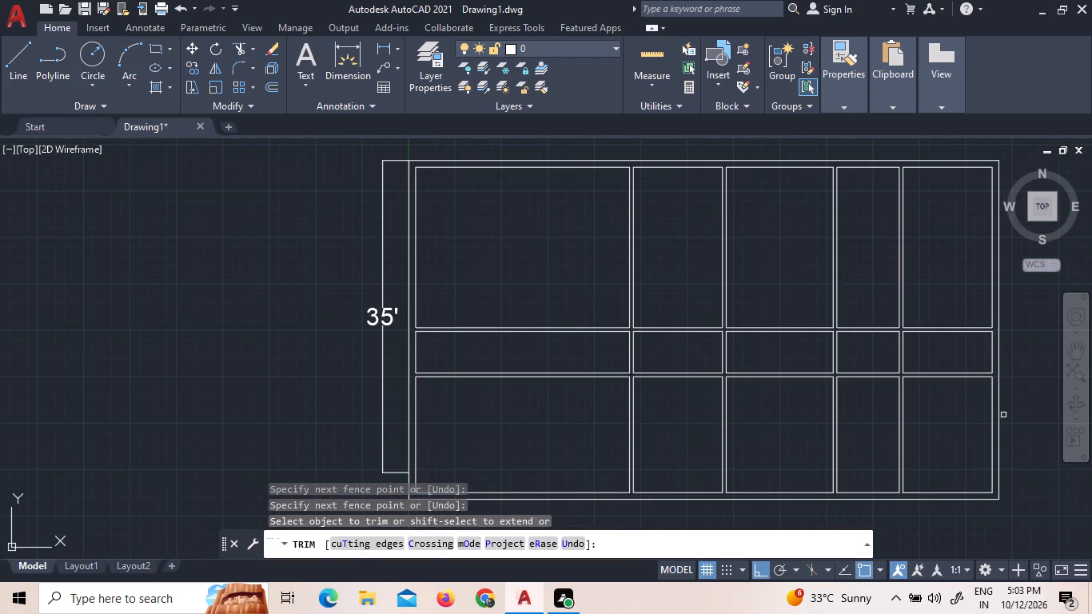
left_click_drag(938, 353, 807, 346)
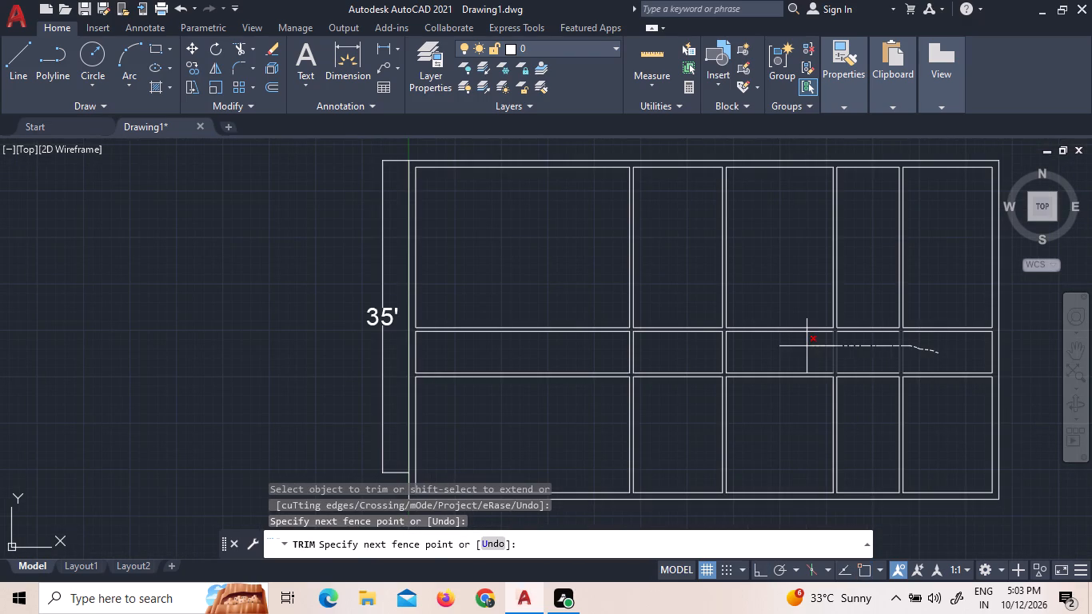
left_click_drag(807, 346, 613, 348)
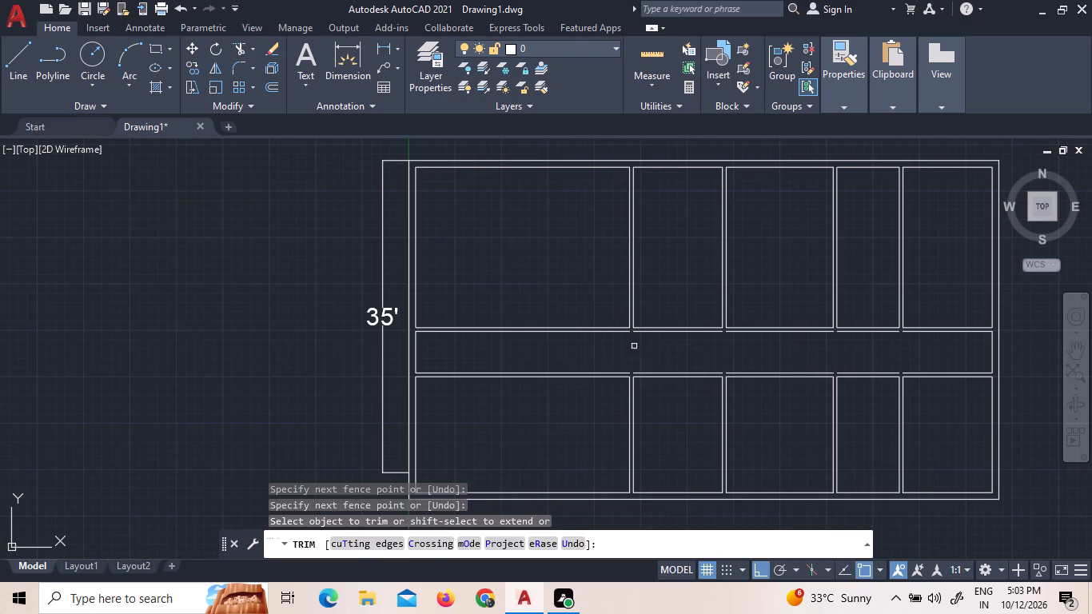
key("Escape")
key("Escape")
Join the first three segments, from the left wall, of the upper horizontal partition's corridor-side line across the first two gaps.
key("j")
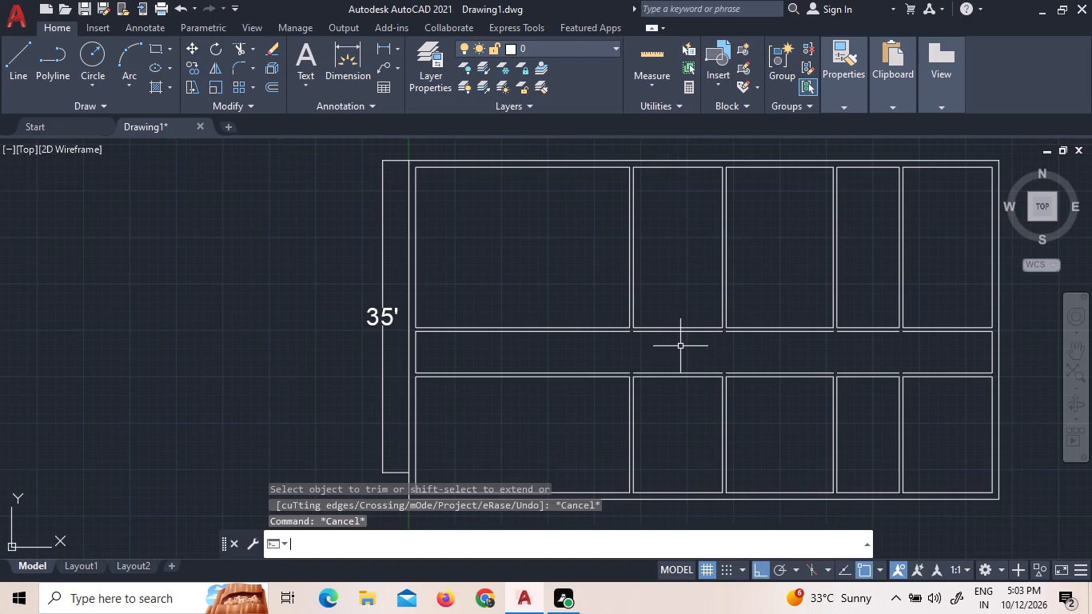
key("Return")
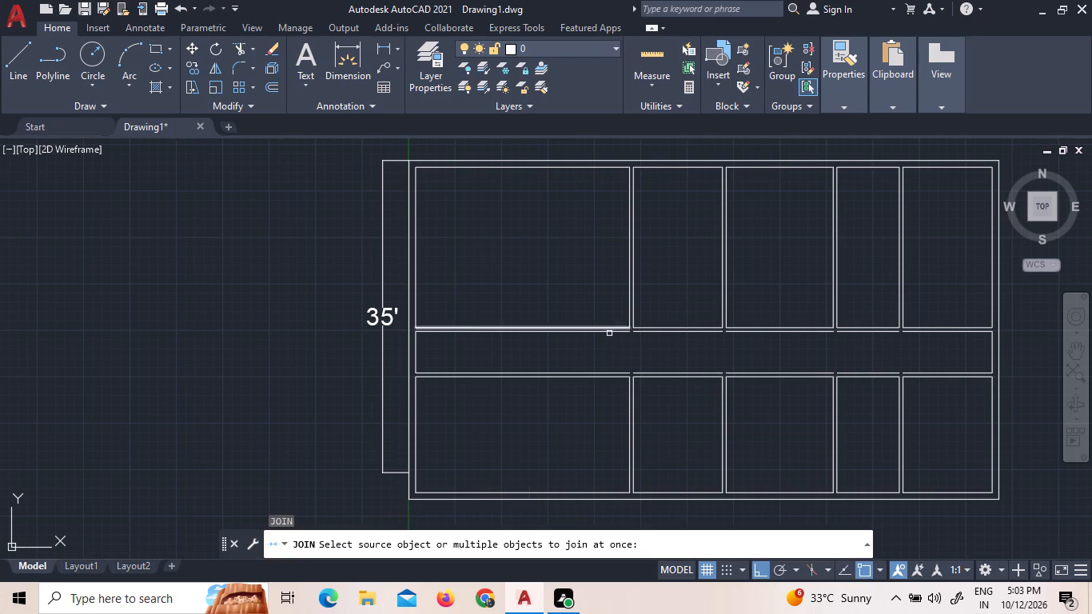
left_click(615, 331)
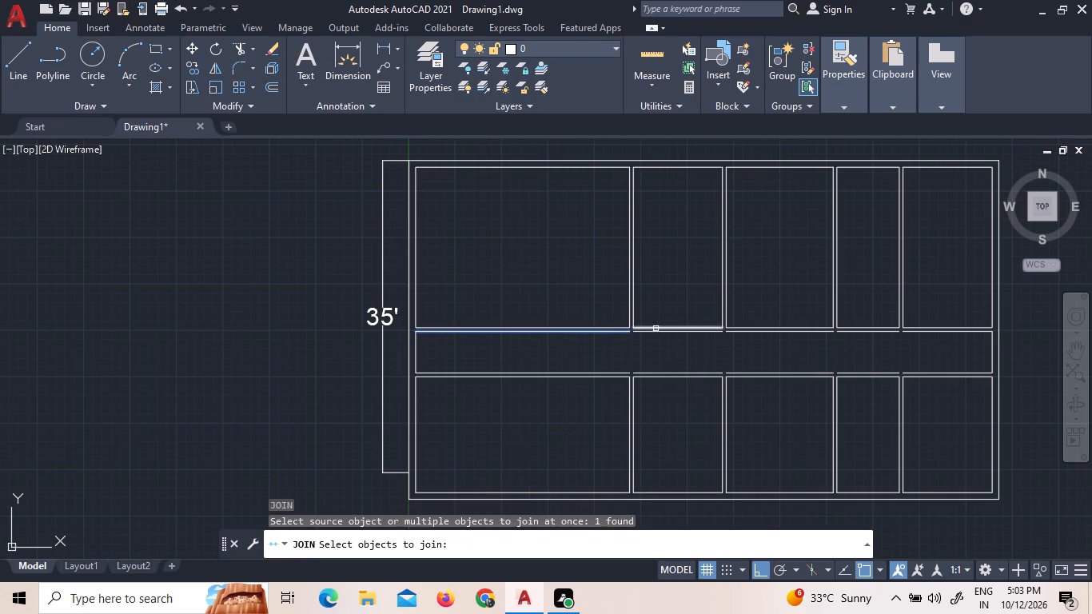
left_click(655, 332)
key("space")
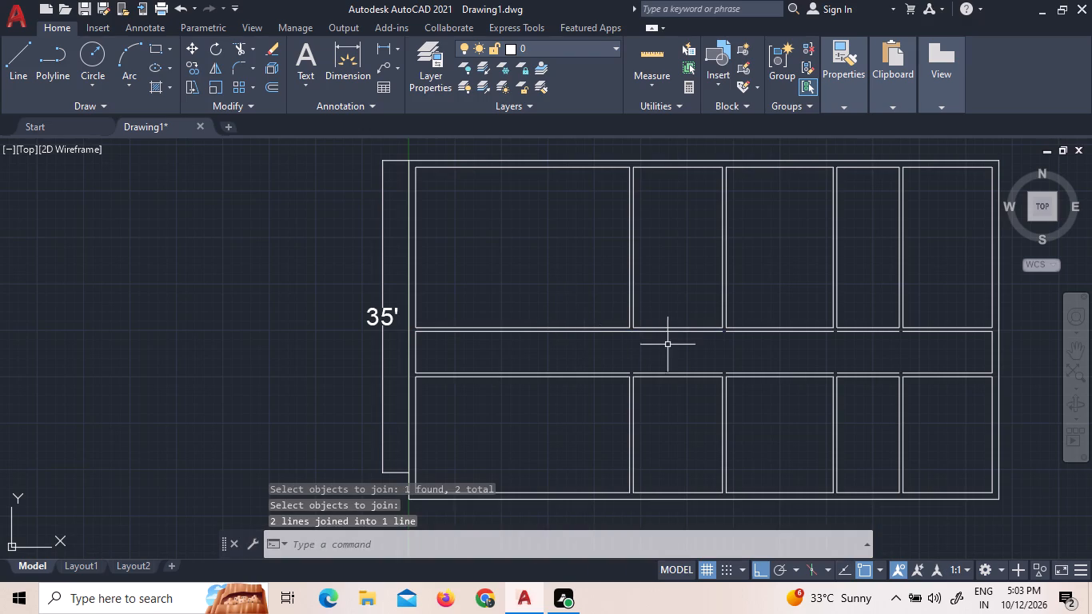
left_click(688, 332)
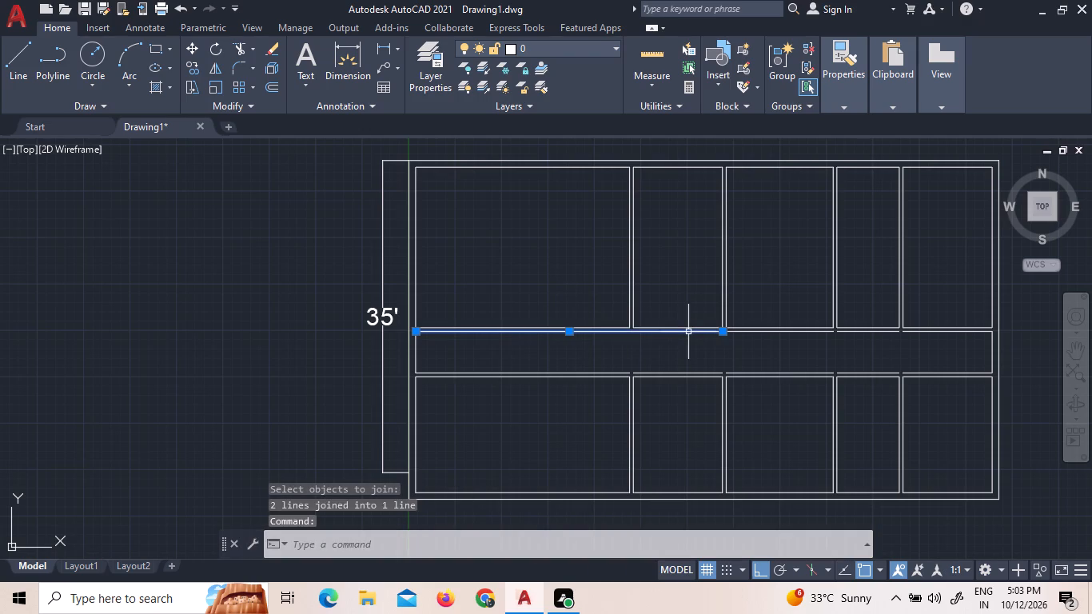
type("JN")
key("BackSpace")
key("Return")
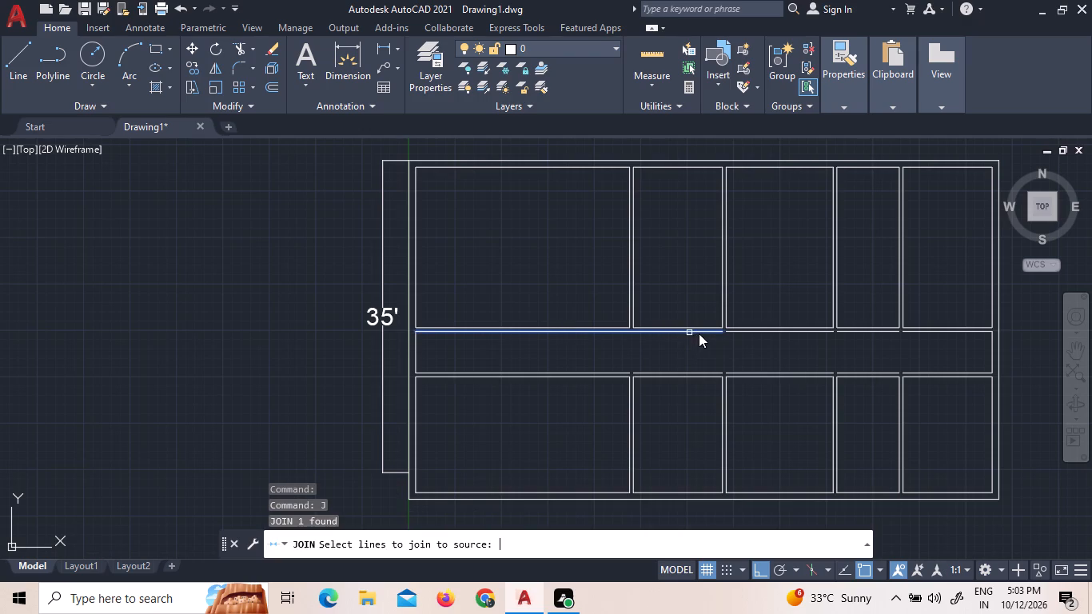
left_click(749, 330)
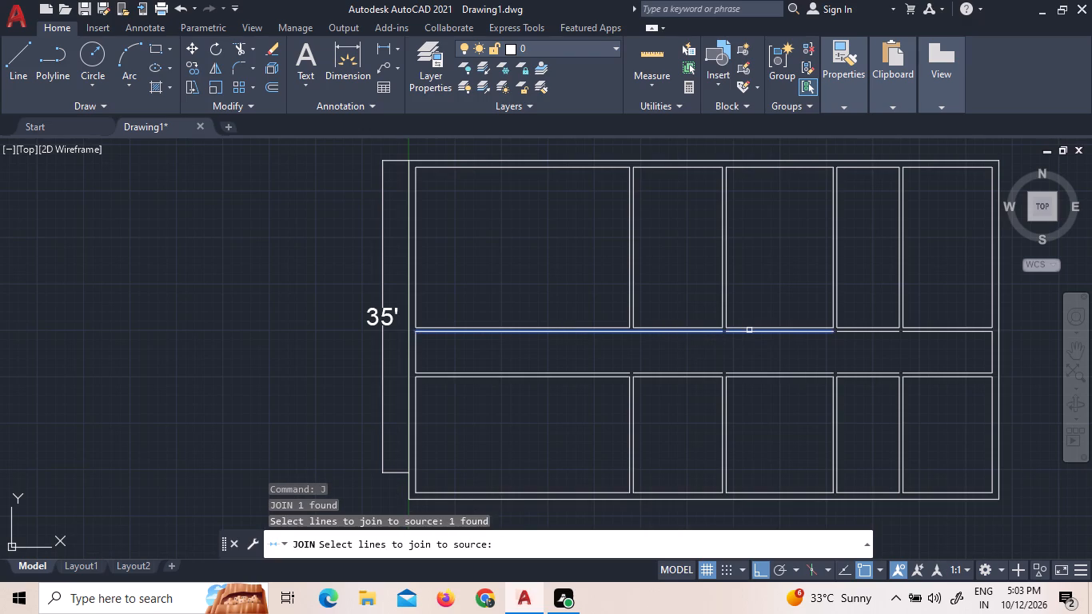
key("space")
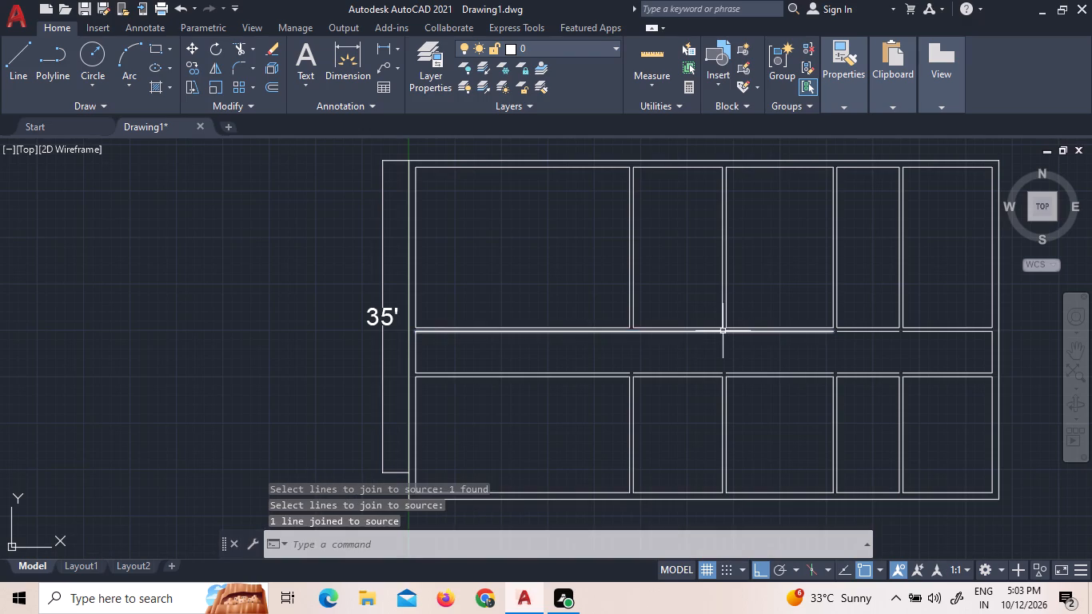
Join the remaining two segments to the upper horizontal partition's corridor-side line, closing it through to the right outer wall.
left_click(729, 331)
type("J")
key("space")
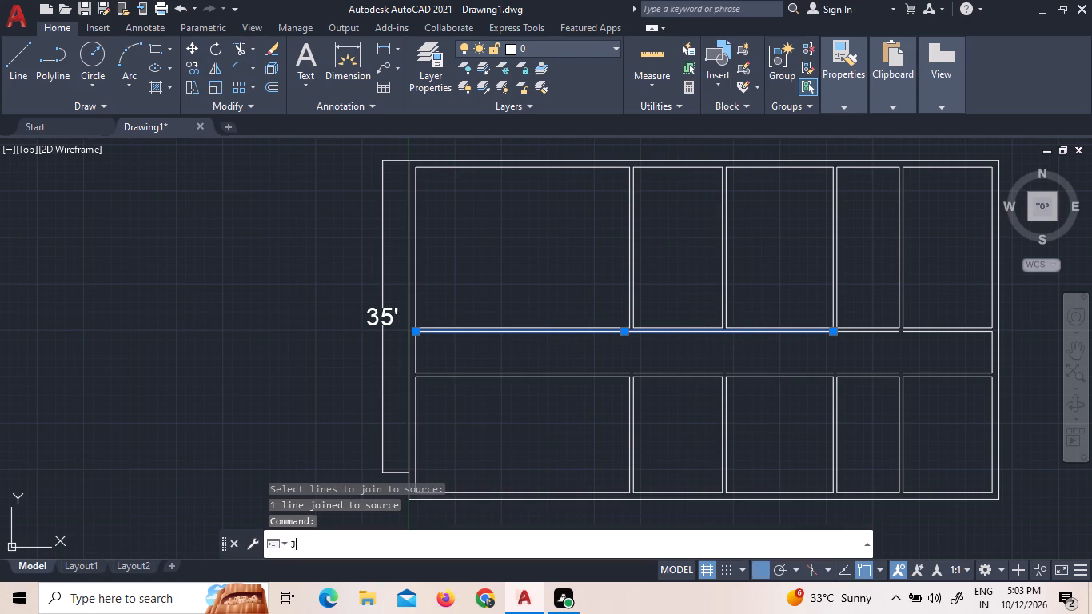
left_click(856, 331)
key("space")
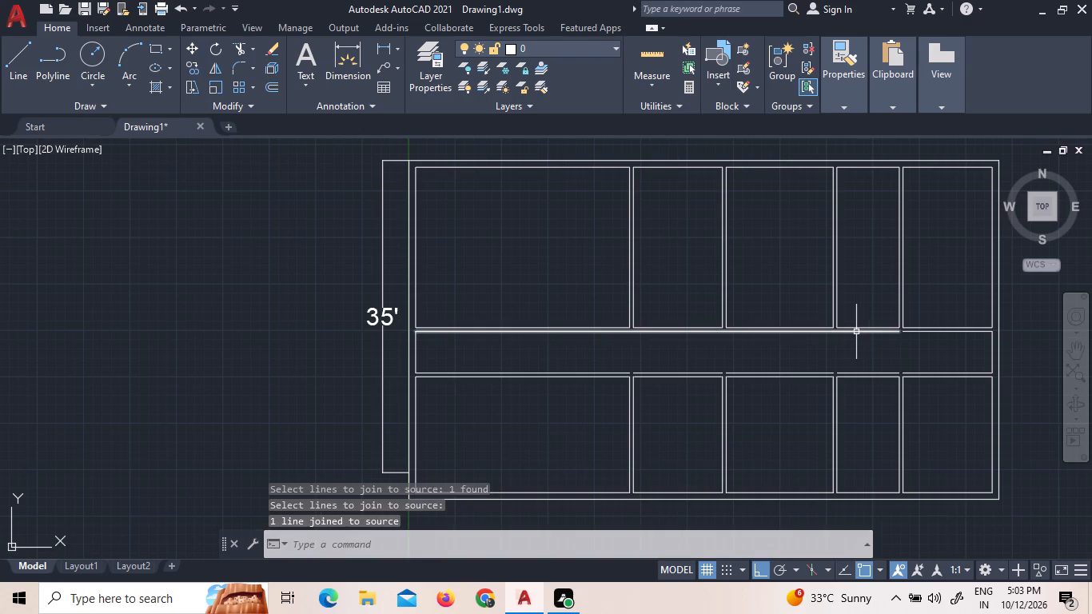
left_click(853, 332)
type("J")
key("space")
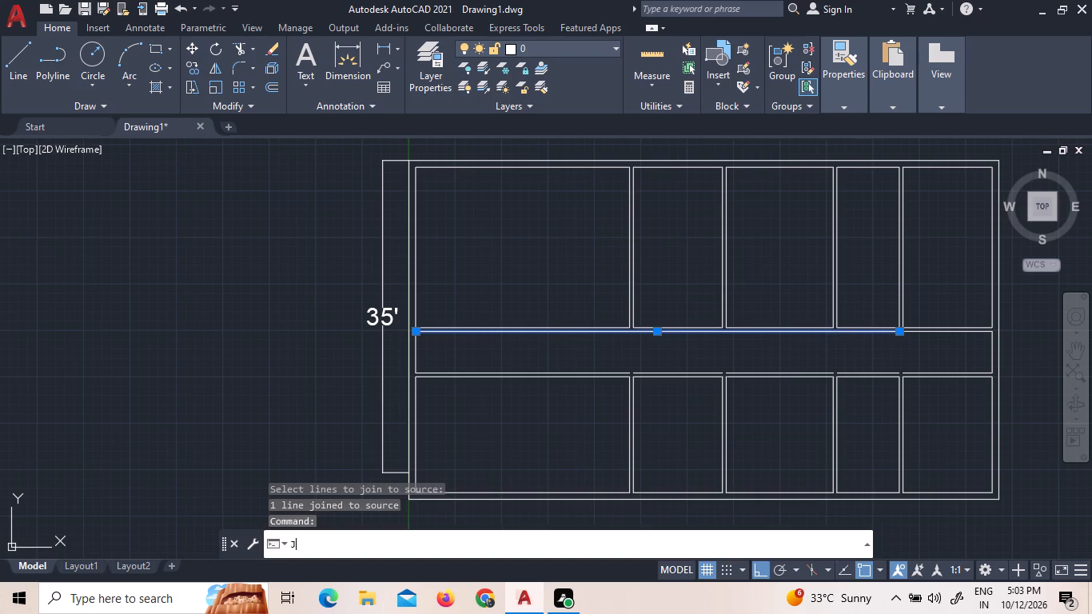
left_click(915, 331)
key("space")
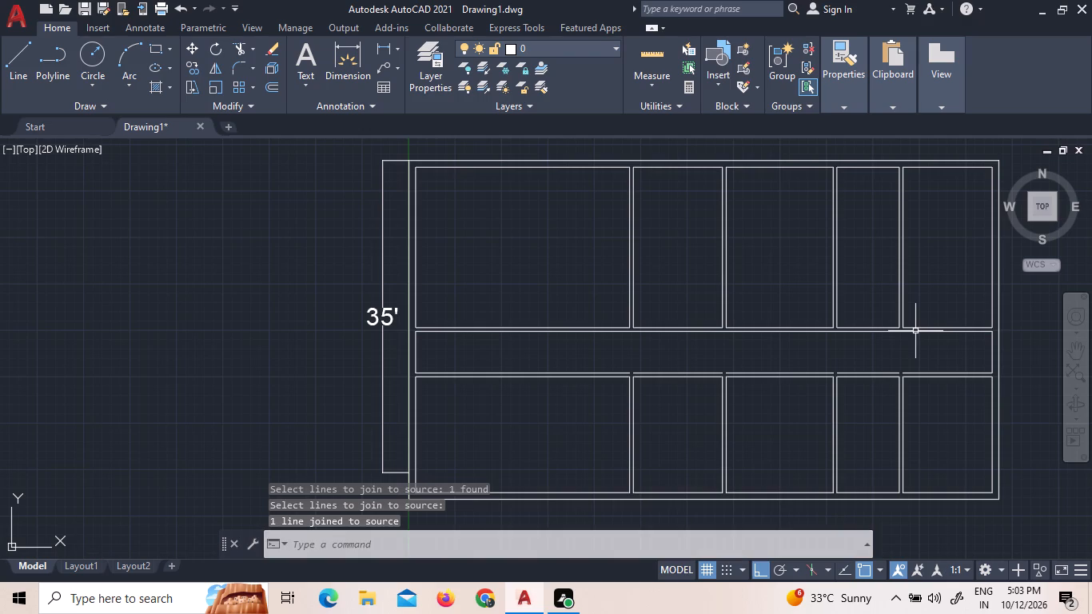
Join the two rightmost segments of the lower horizontal partition's corridor-side line across the fourth vertical partition's gap.
scroll(904, 388, "up", 2)
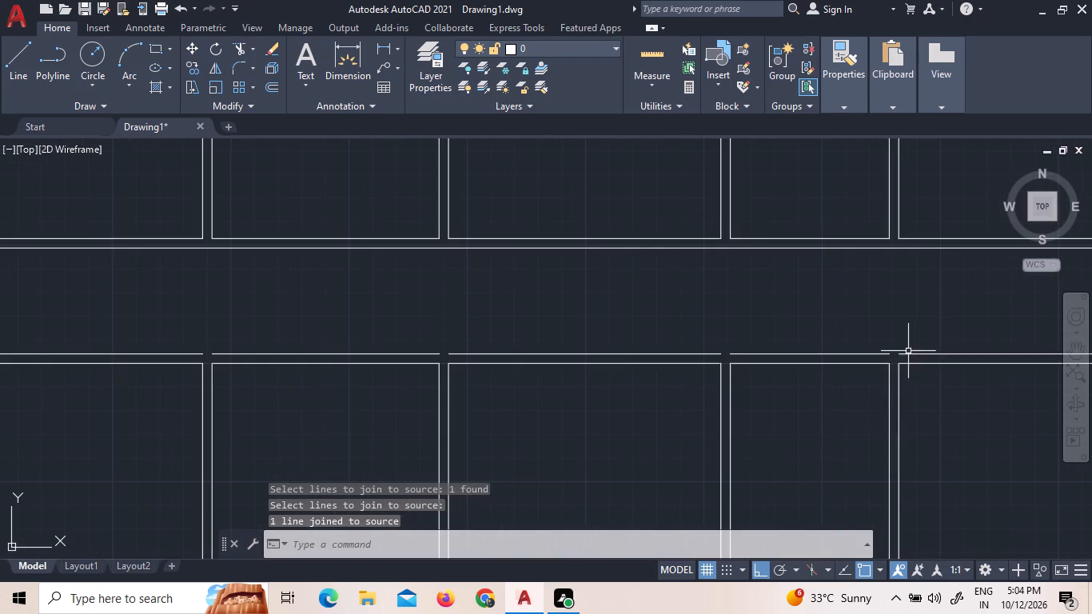
left_click(921, 353)
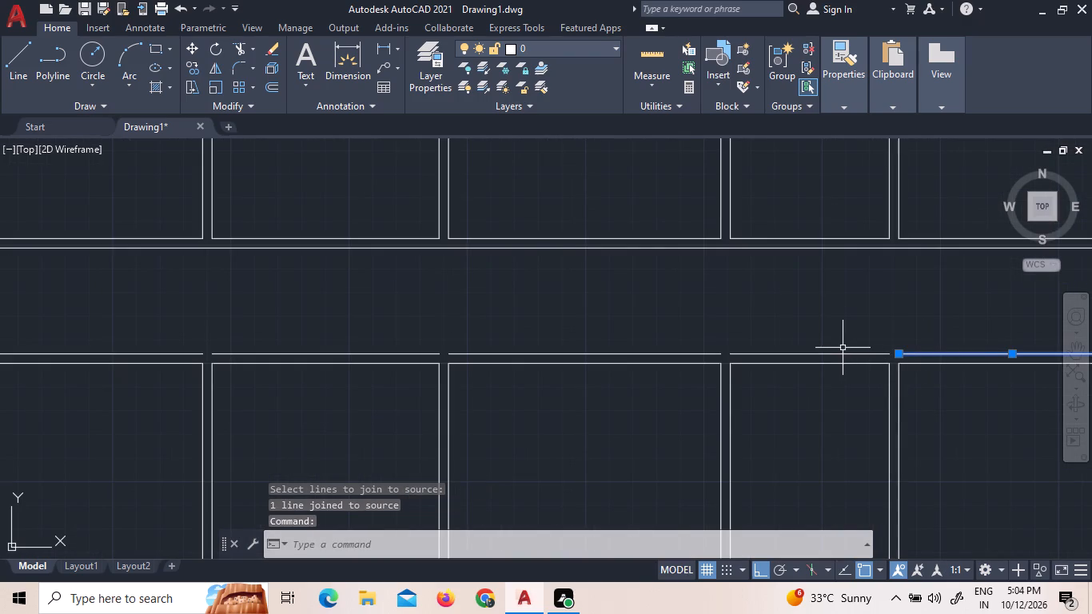
left_click(839, 356)
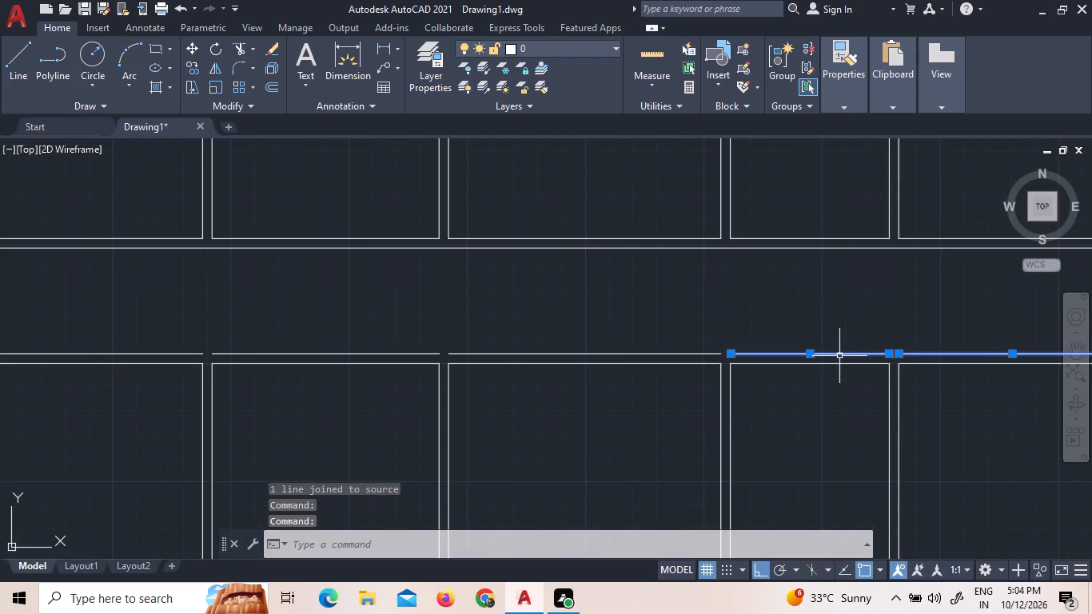
type("J")
key("space")
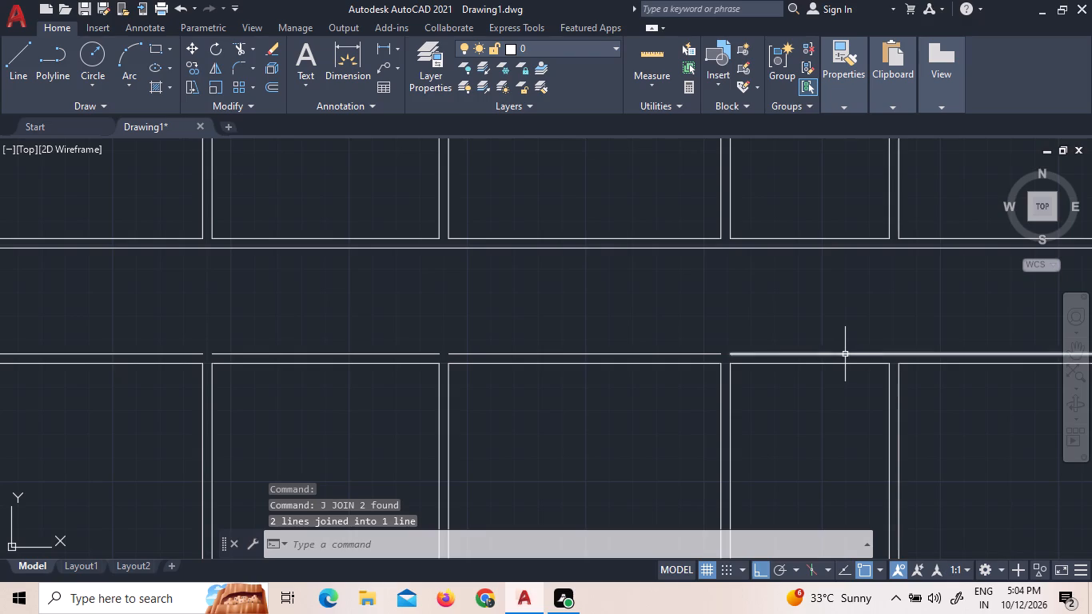
Join the lower horizontal partition's corridor-side line across the third vertical partition's gap.
left_click(766, 352)
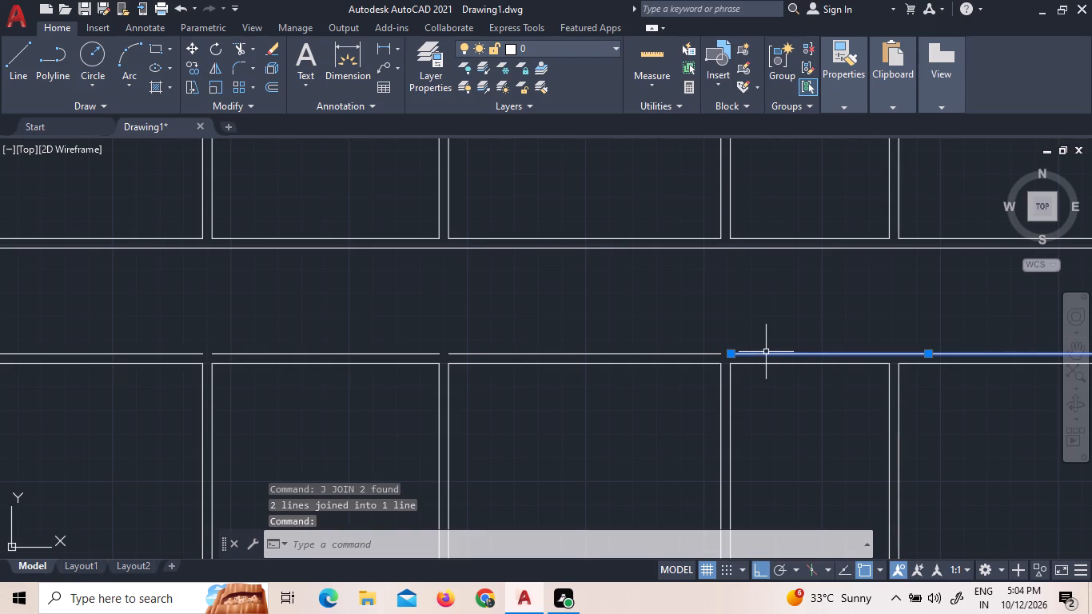
key("j")
key("space")
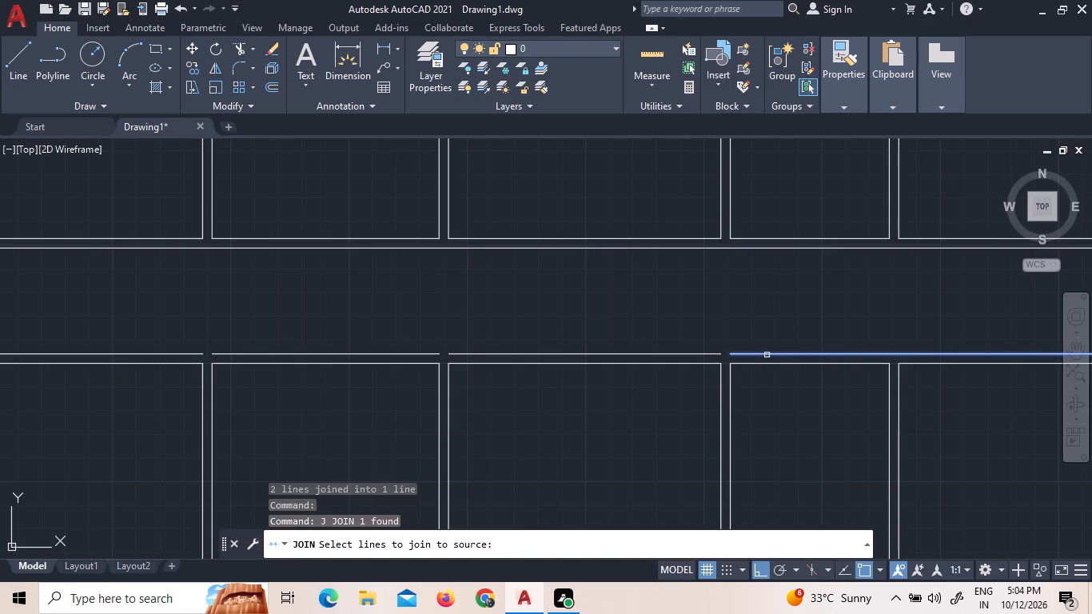
left_click(709, 353)
key("space")
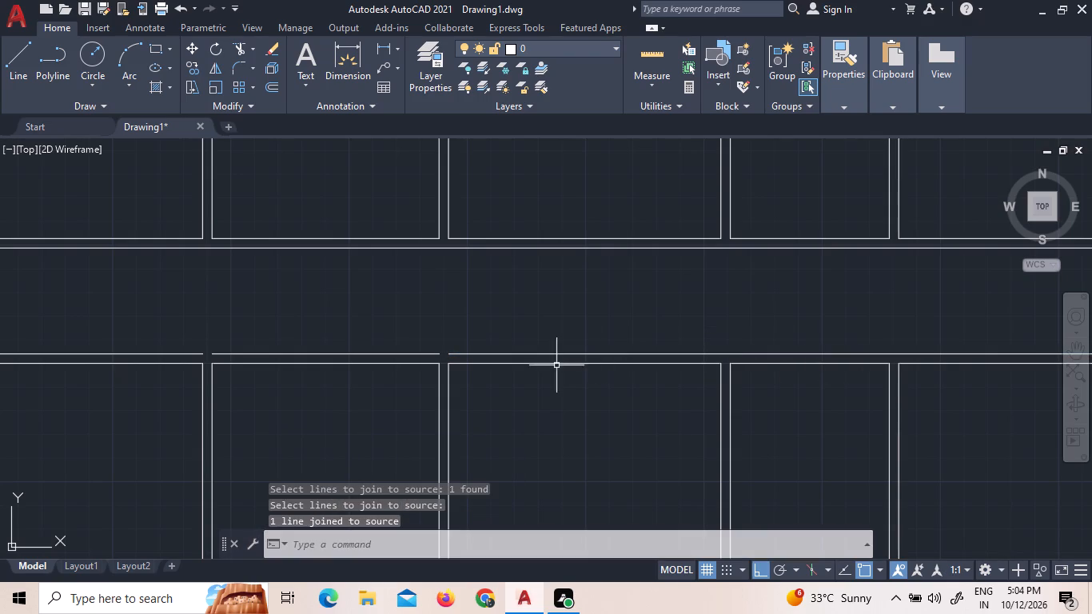
Join the lower horizontal partition's corridor-side line across the second vertical partition's gap.
left_click(522, 352)
left_click(428, 353)
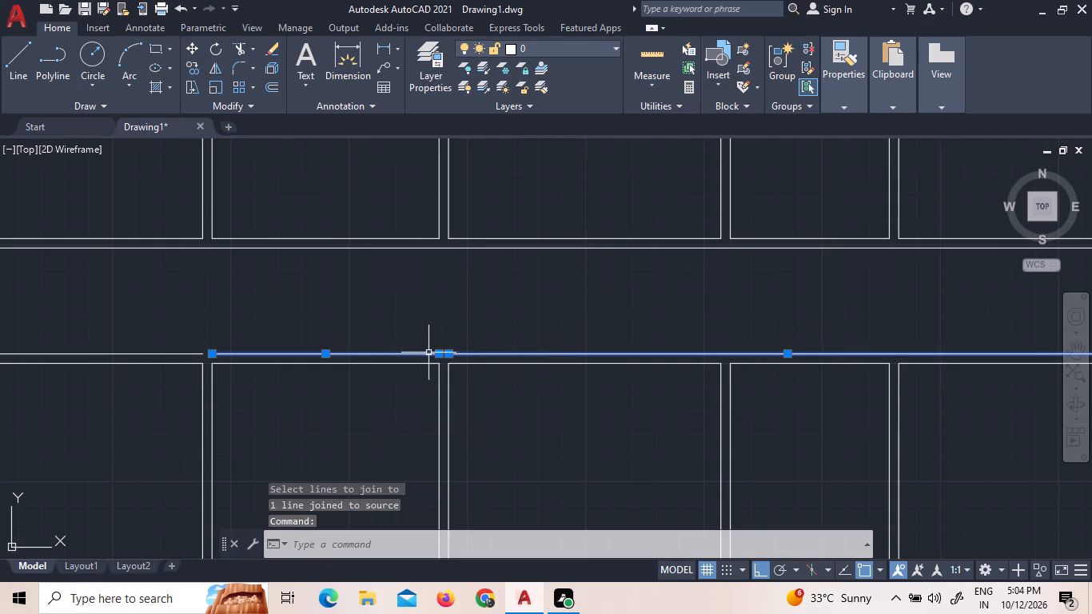
key("k")
key("BackSpace")
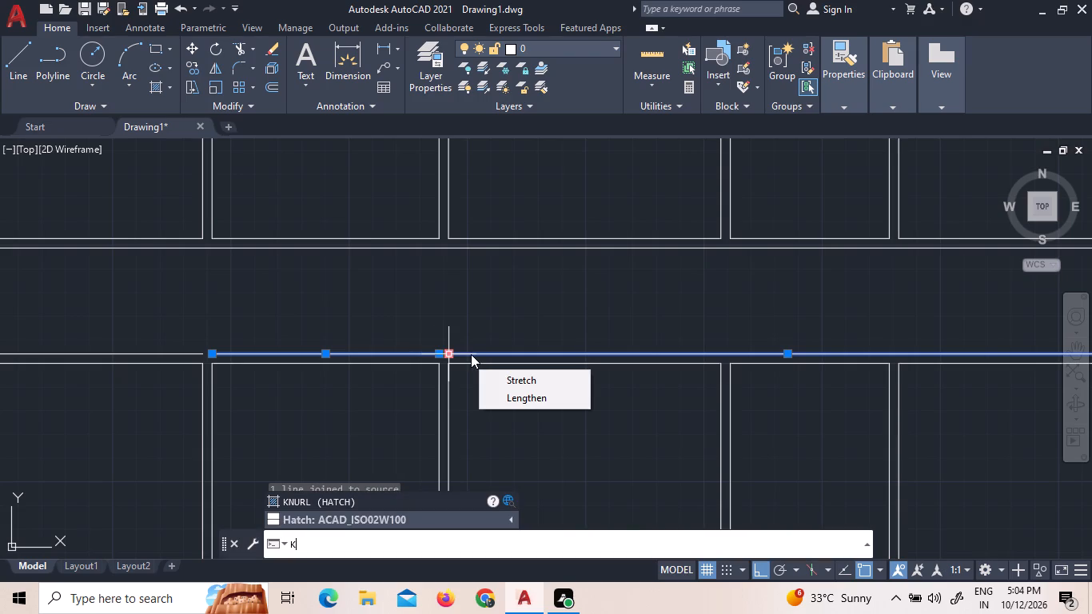
type("J")
key("space")
key("BackSpace")
key("BackSpace")
key("BackSpace")
key("BackSpace")
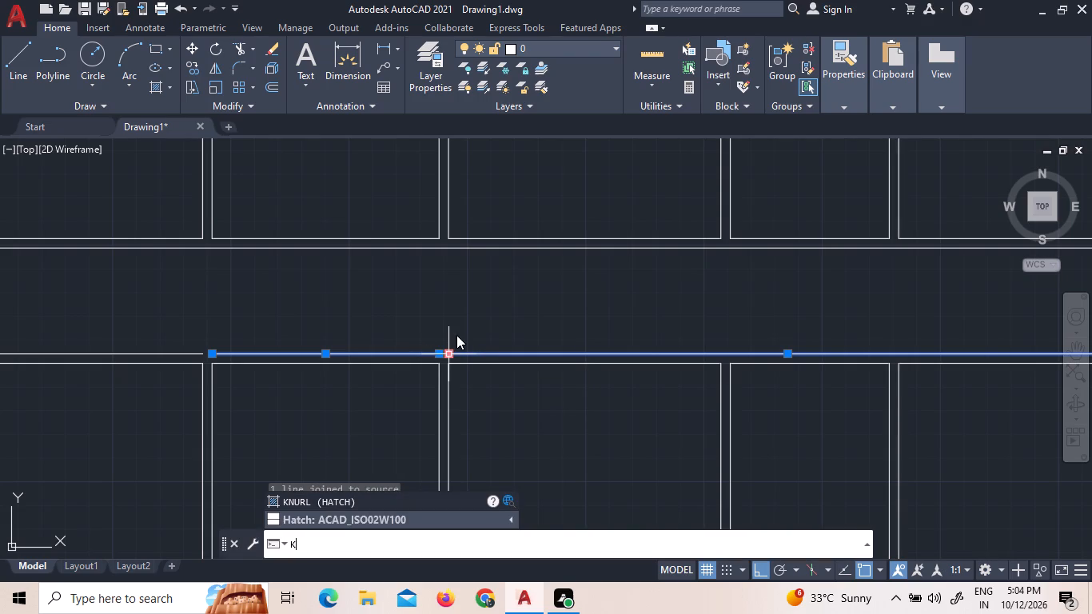
key("Escape")
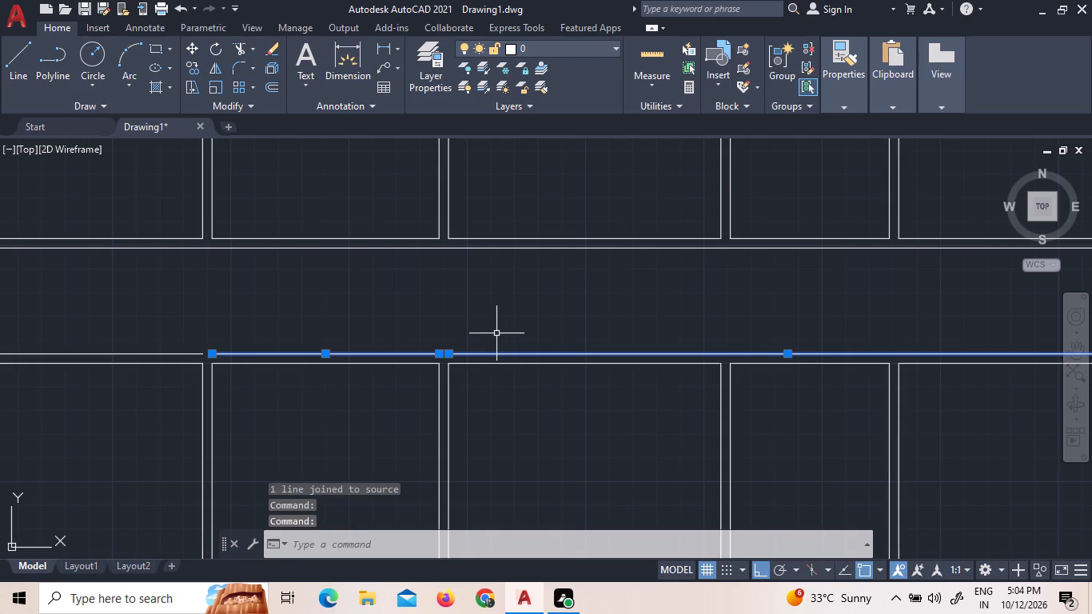
type("J")
key("space")
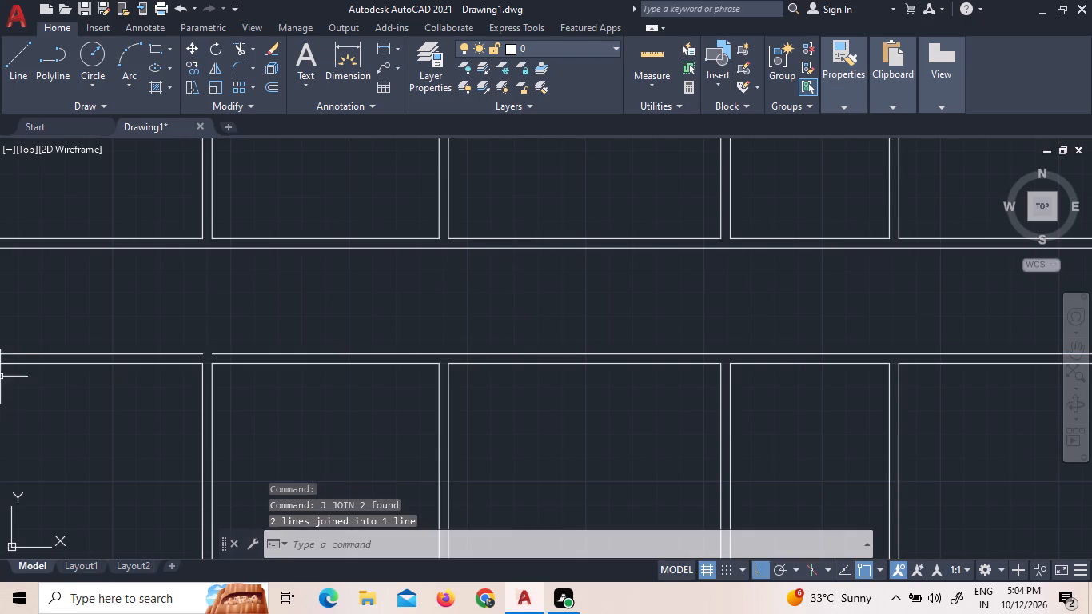
Join the last segment of the lower horizontal partition's corridor-side line across the first vertical partition's gap, through to the left outer wall.
left_click(241, 355)
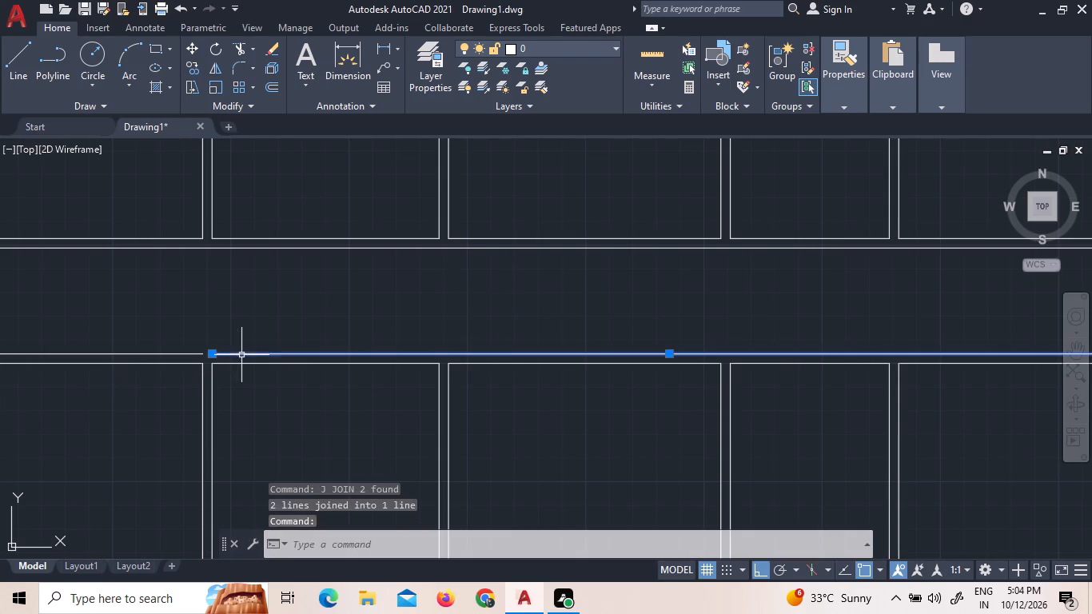
right_click(238, 350)
left_click(293, 197)
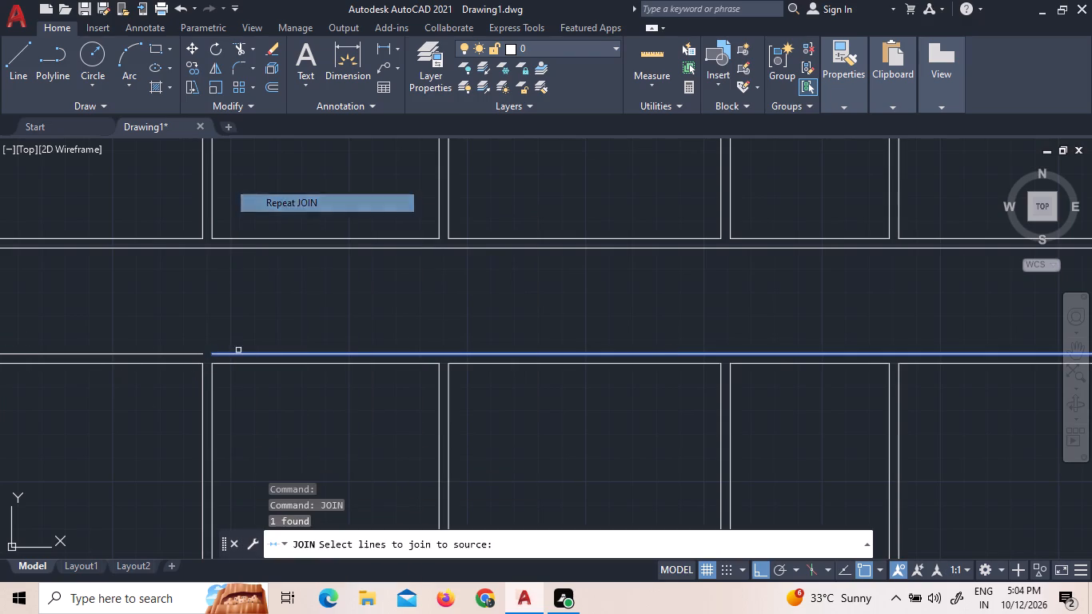
left_click(174, 353)
key("space")
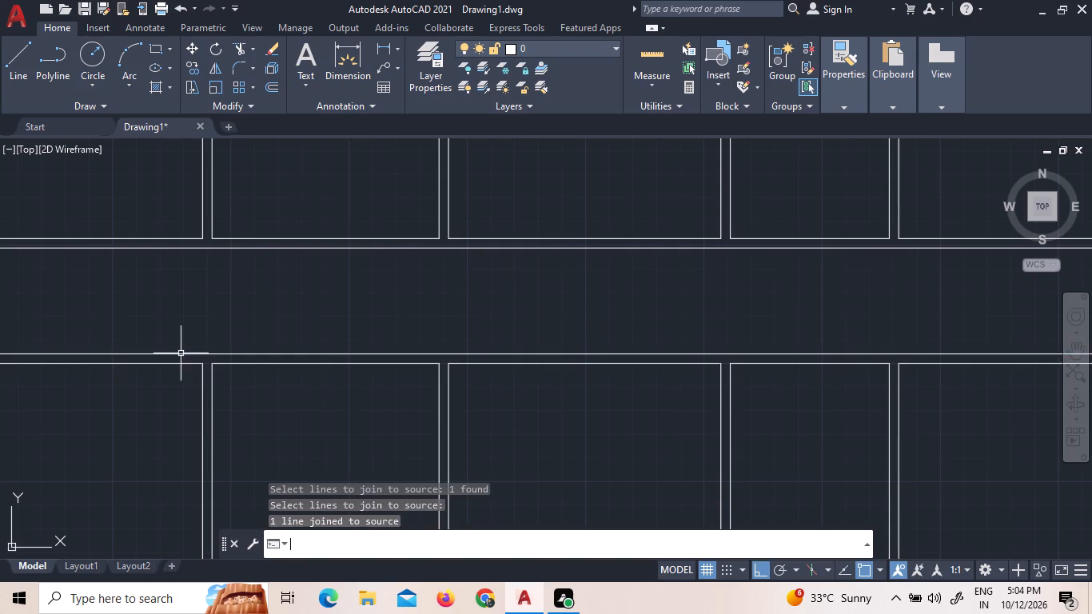
scroll(183, 360, "down", 3)
scroll(149, 348, "up", 2)
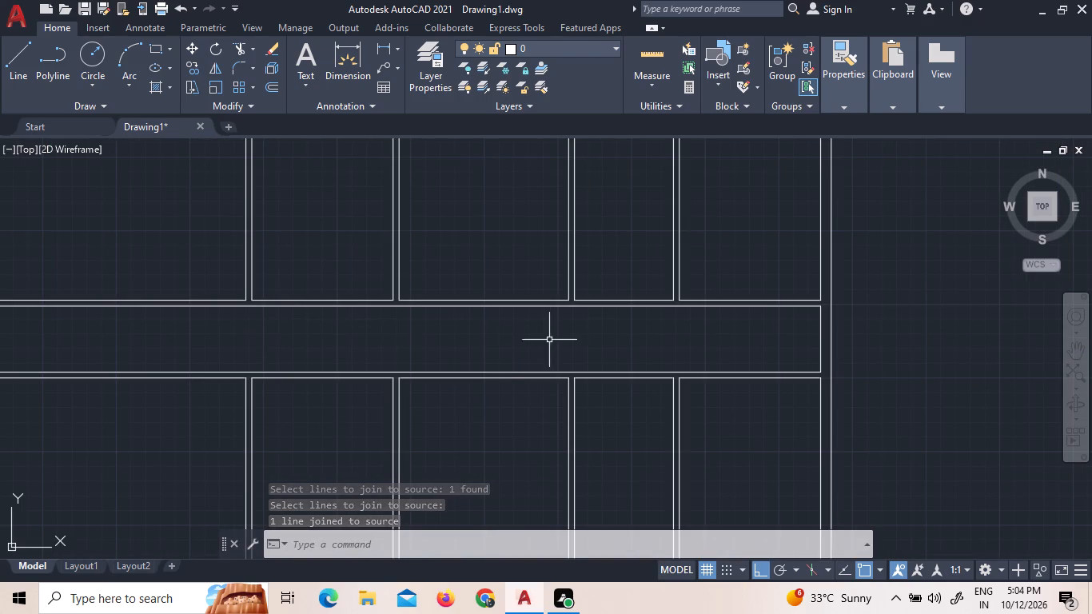
key("Escape")
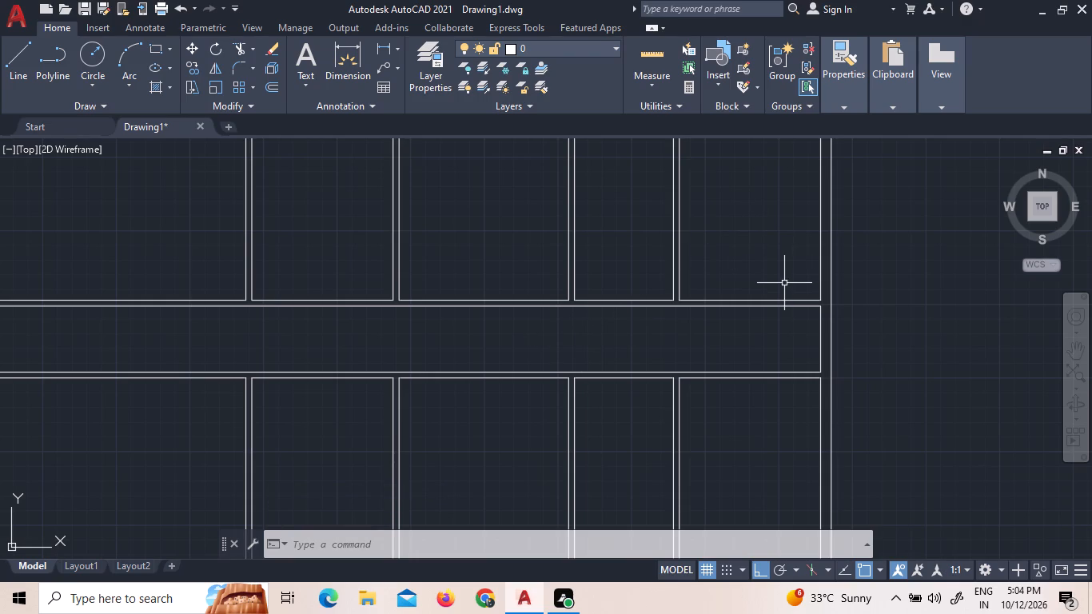
Erase both lines of the third vertical partition from the left in the upper row of rooms.
scroll(812, 326, "down", 1)
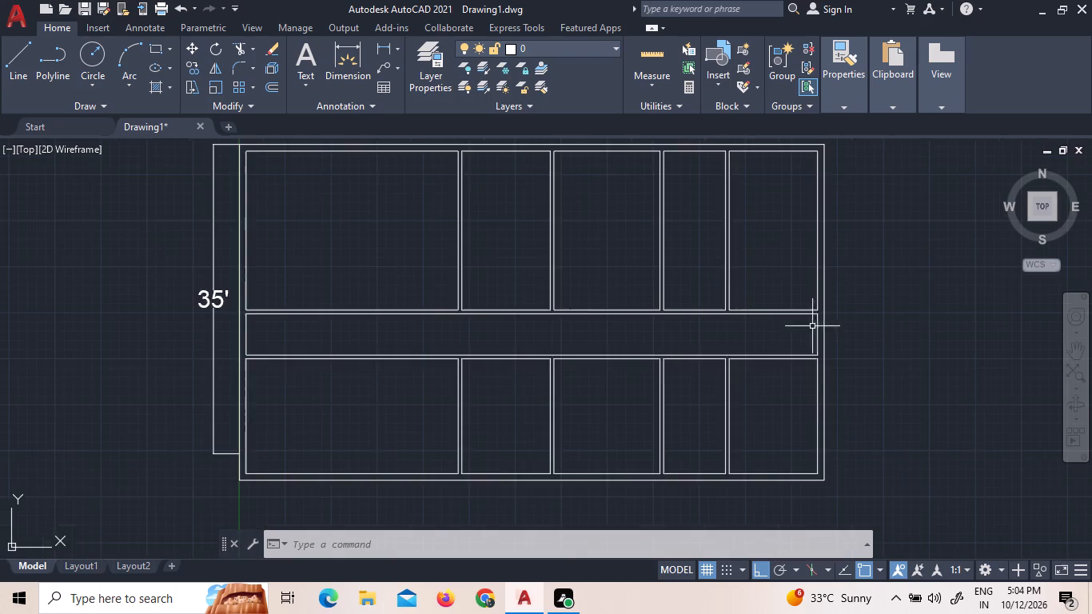
scroll(812, 326, "down", 1)
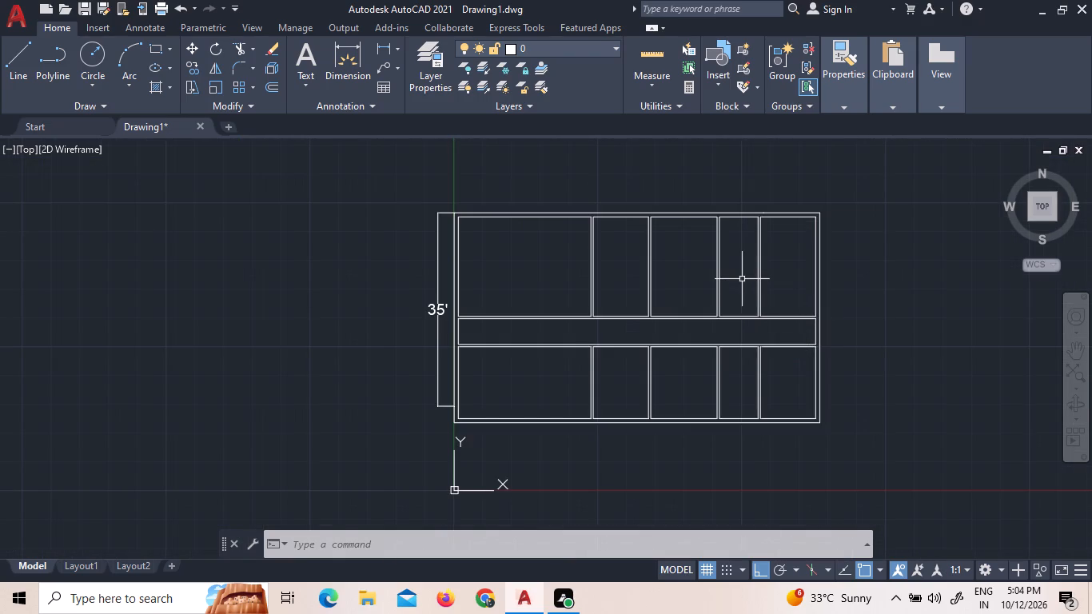
left_click(742, 279)
left_click(701, 261)
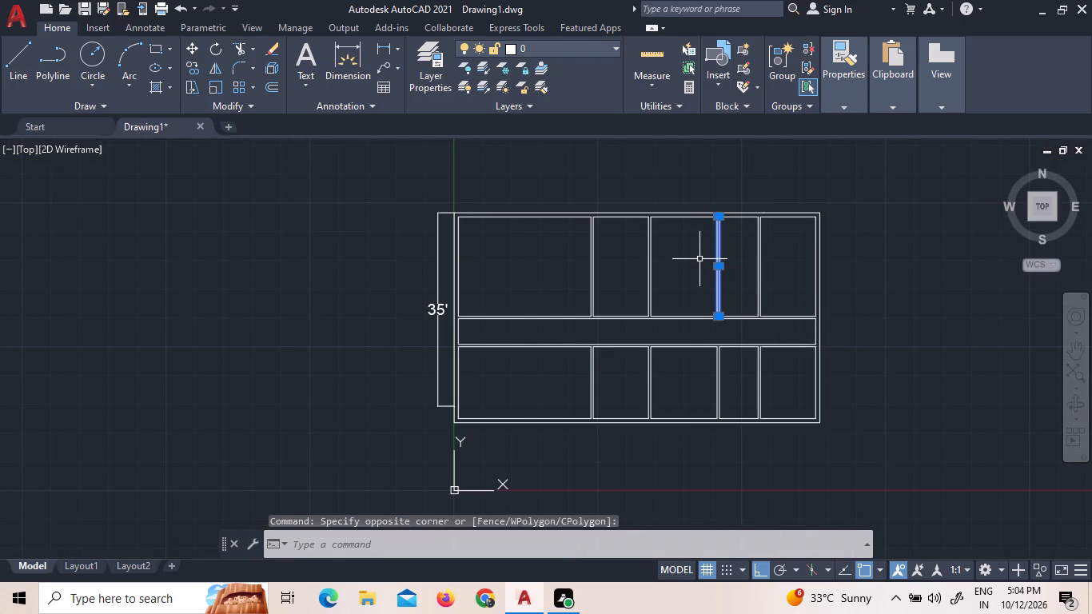
key("Delete")
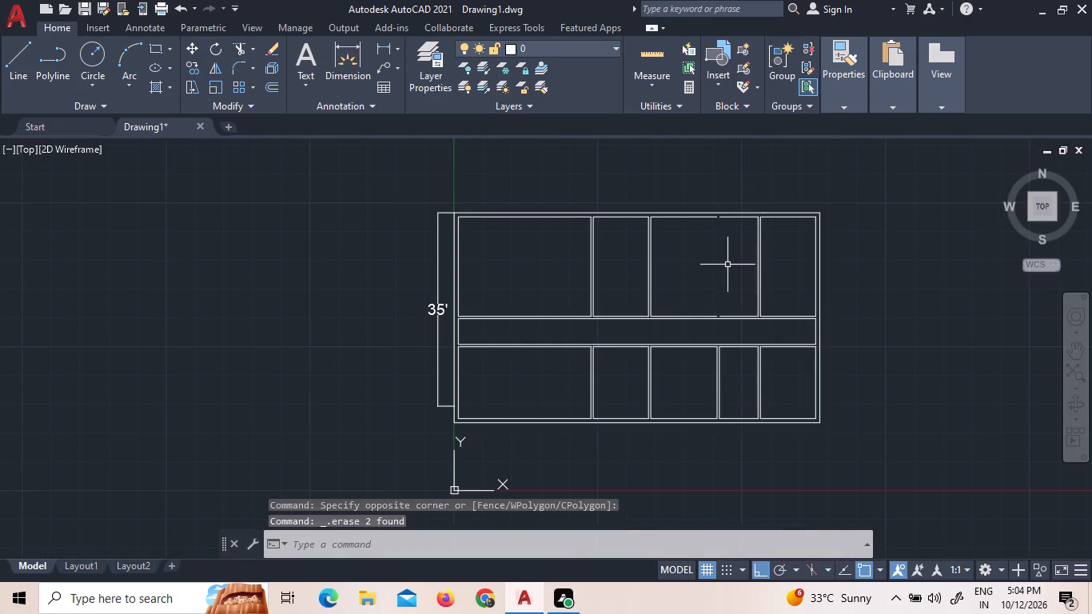
Join the top outer wall's inner line across the gap left by the erased third upper partition.
type("J")
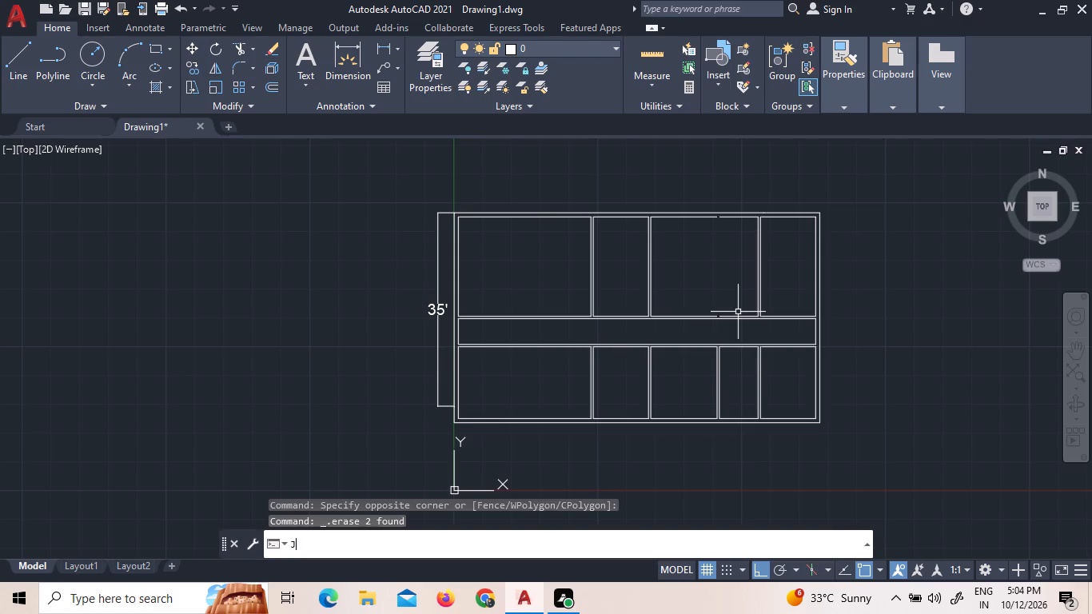
key("space")
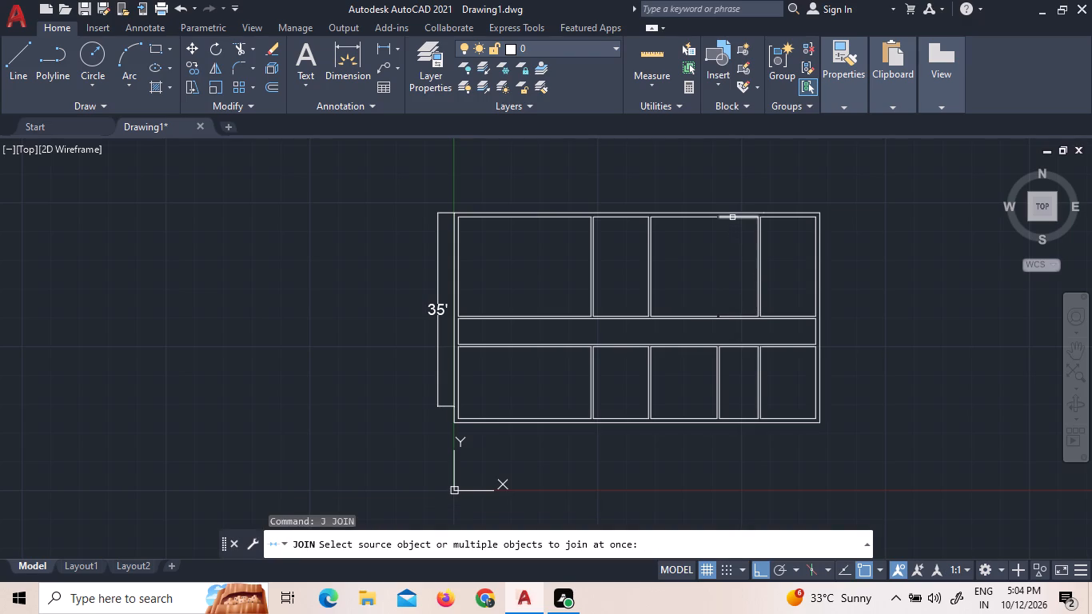
left_click(732, 217)
left_click(712, 219)
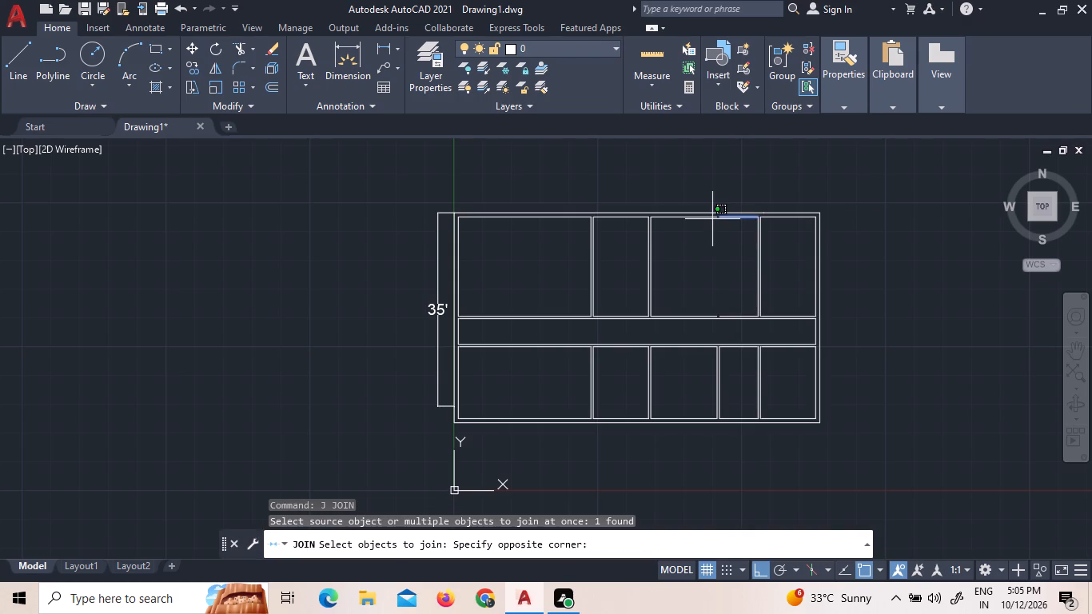
left_click(709, 215)
key("space")
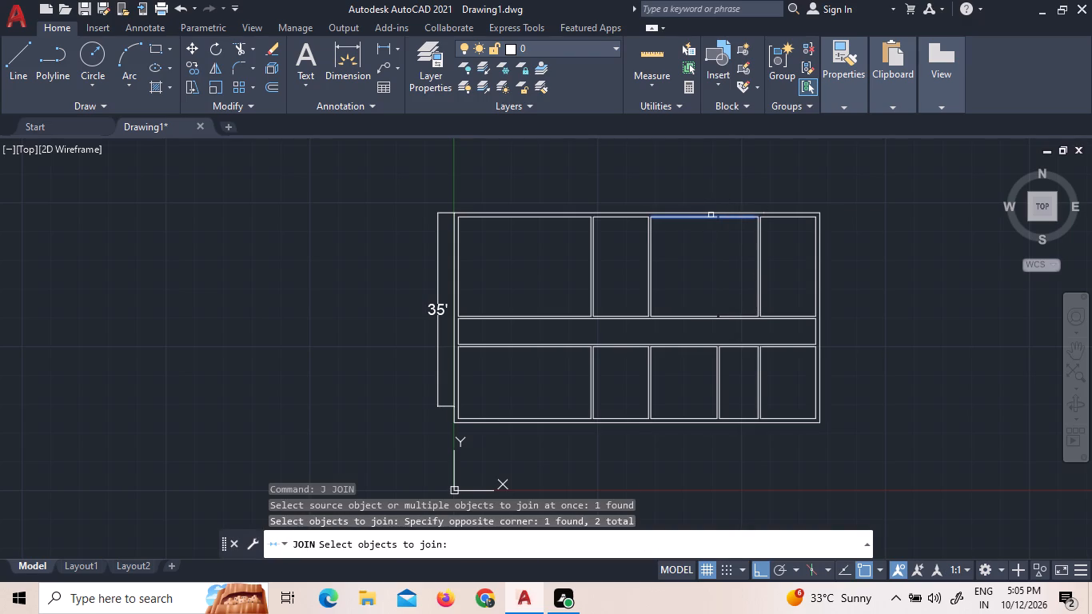
Join the upper horizontal partition's room-side line across the gap left by the erased third upper partition.
left_click(703, 316)
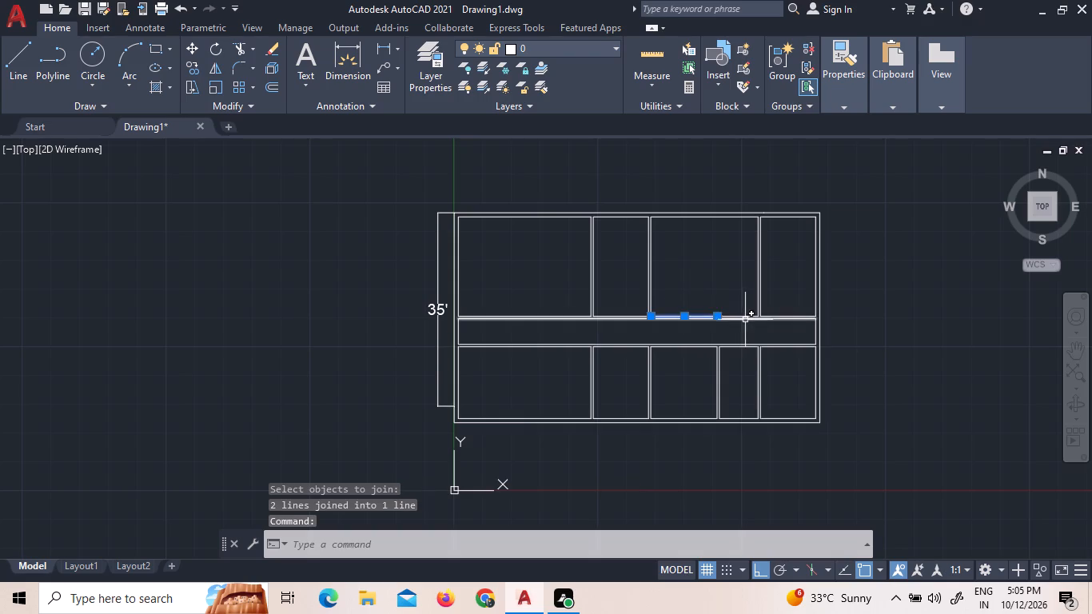
scroll(748, 316, "up", 4)
left_click(735, 312)
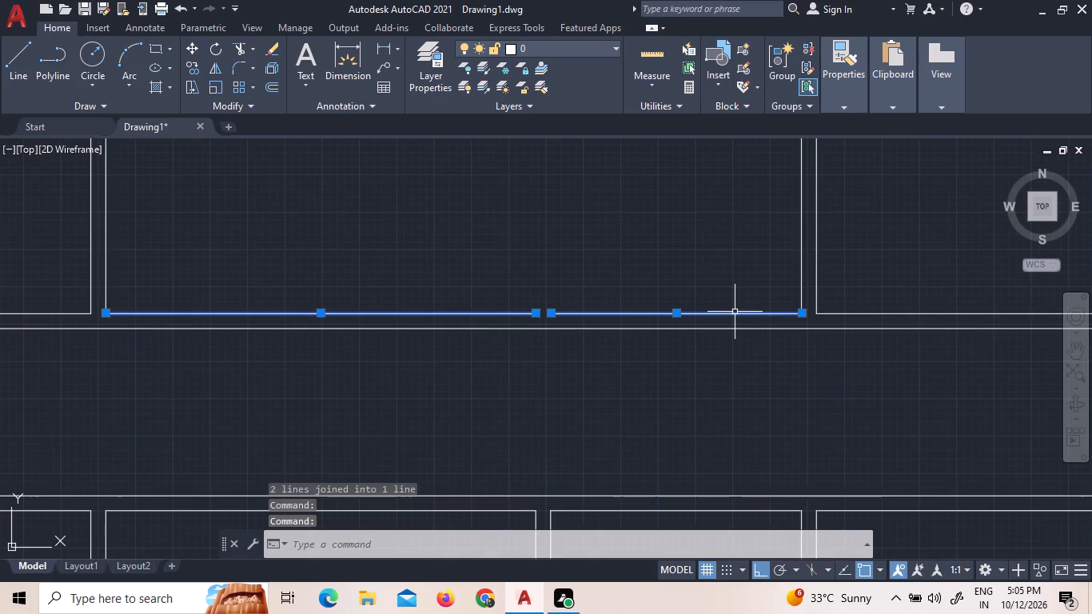
key("j")
key("space")
scroll(739, 313, "down", 3)
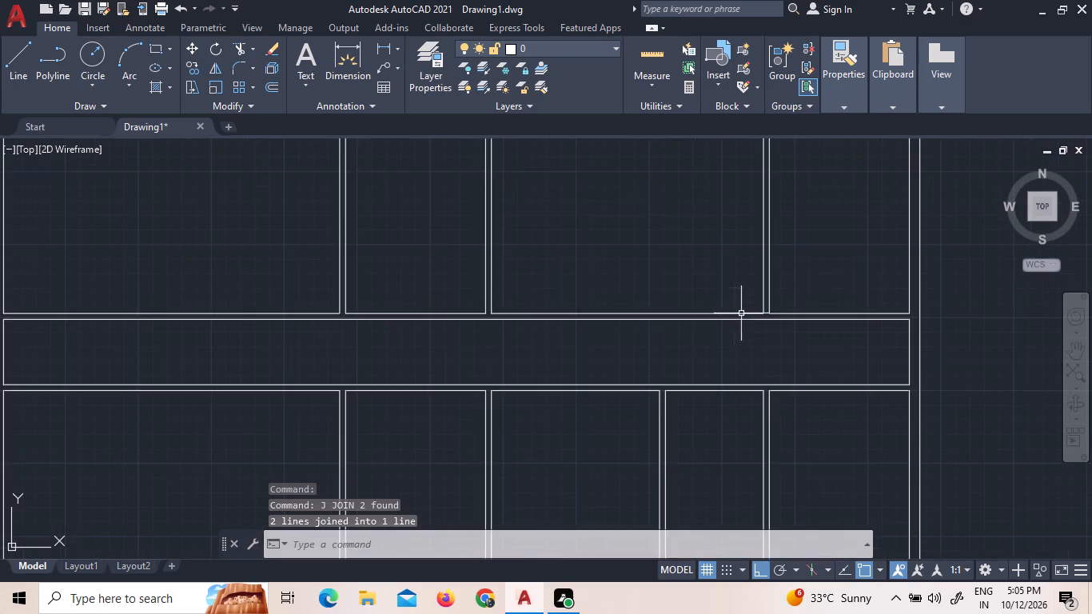
scroll(754, 313, "down", 2)
scroll(676, 231, "up", 1)
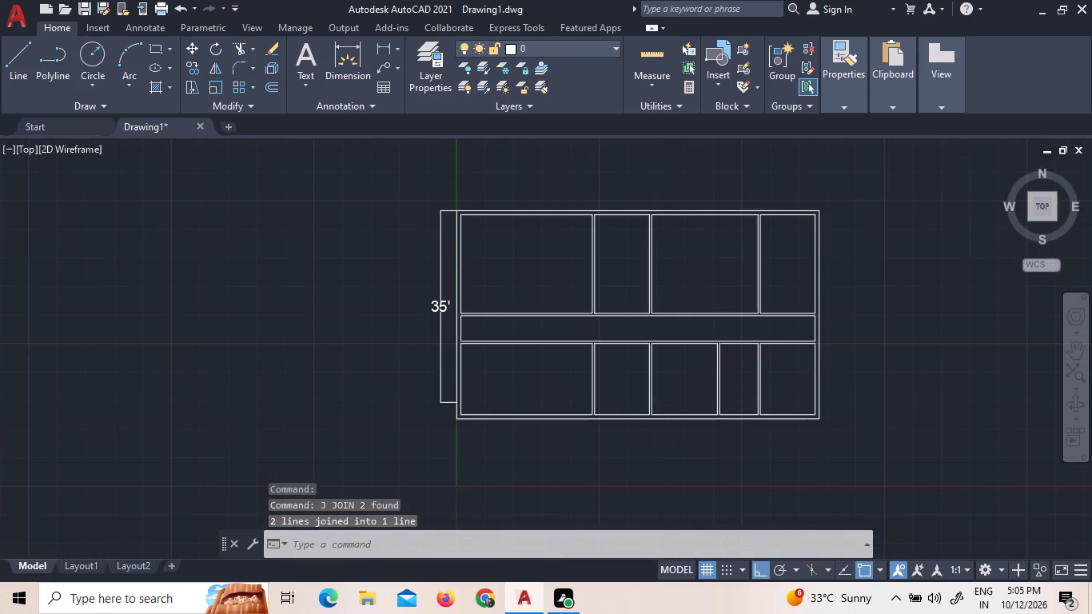
key("Escape")
key("Escape")
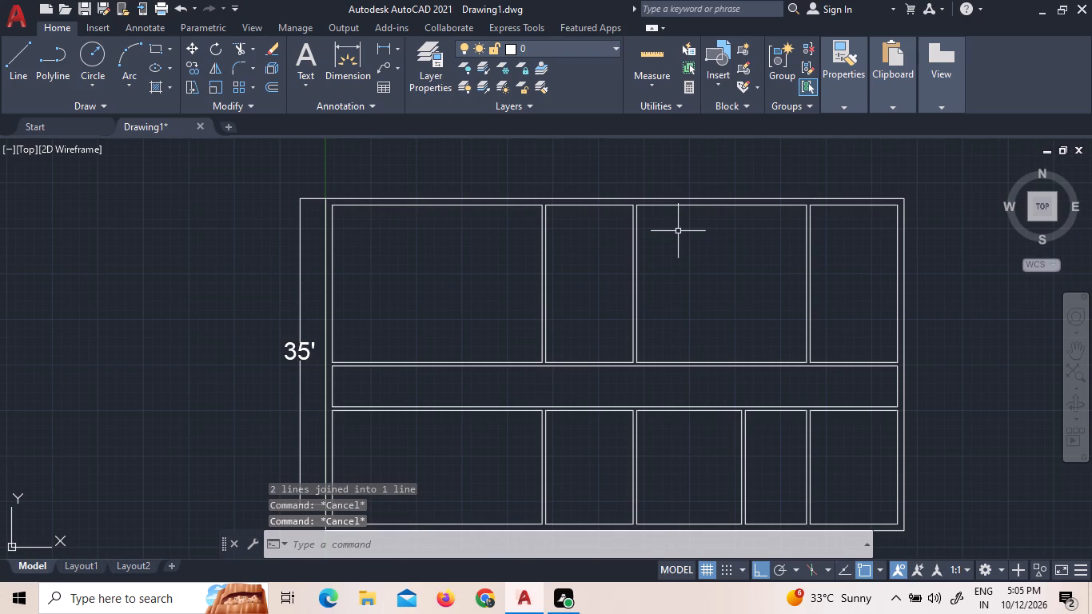
Offset the right-hand line of the second upper vertical partition 18' to the right, inside the enlarged room.
key("o")
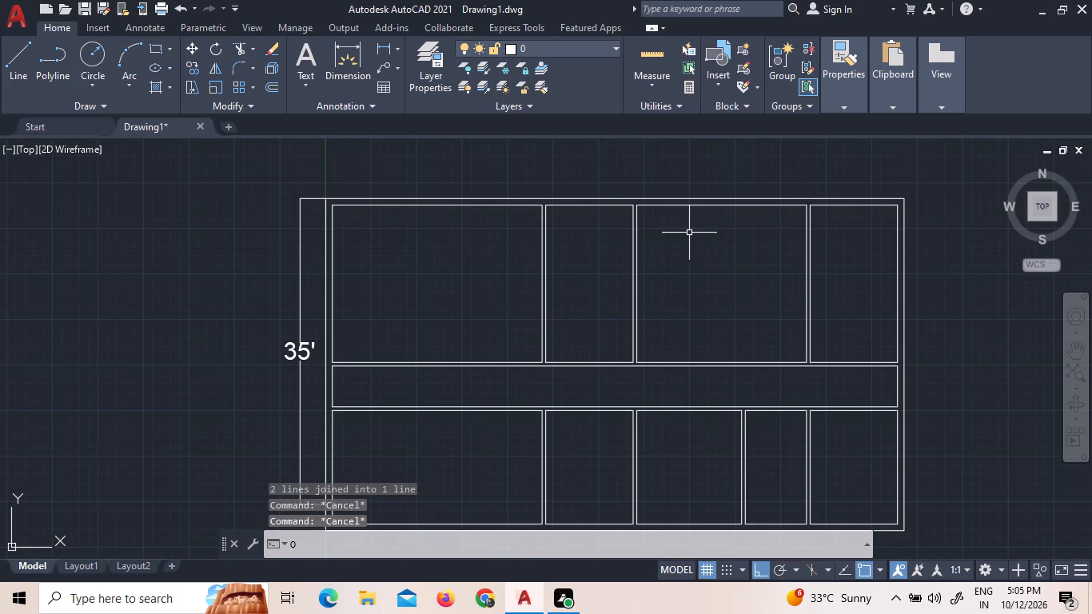
key("Return")
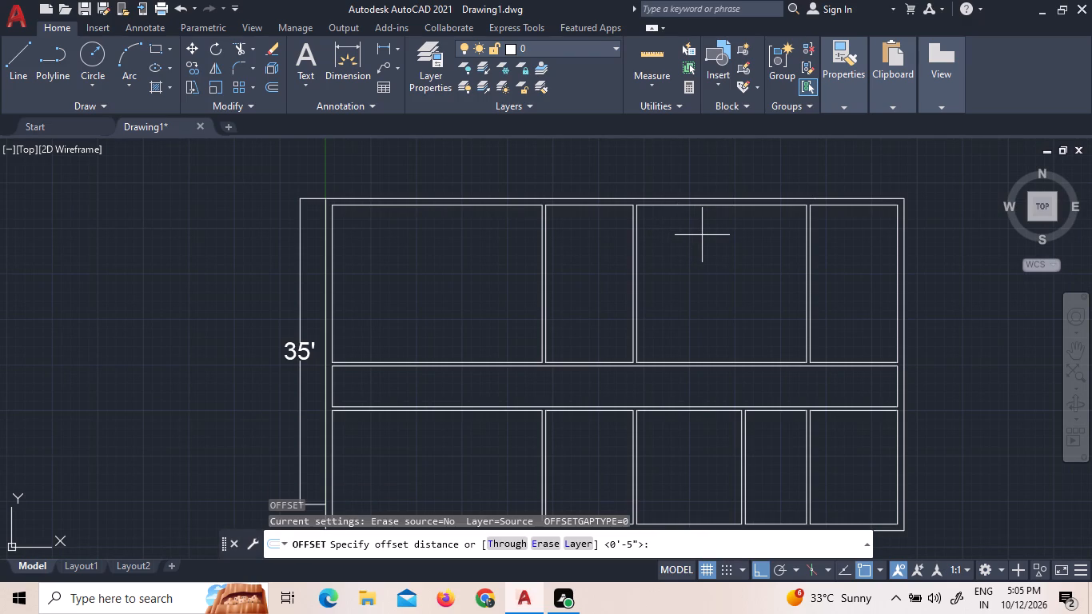
type("18")
key("apostrophe")
key("Return")
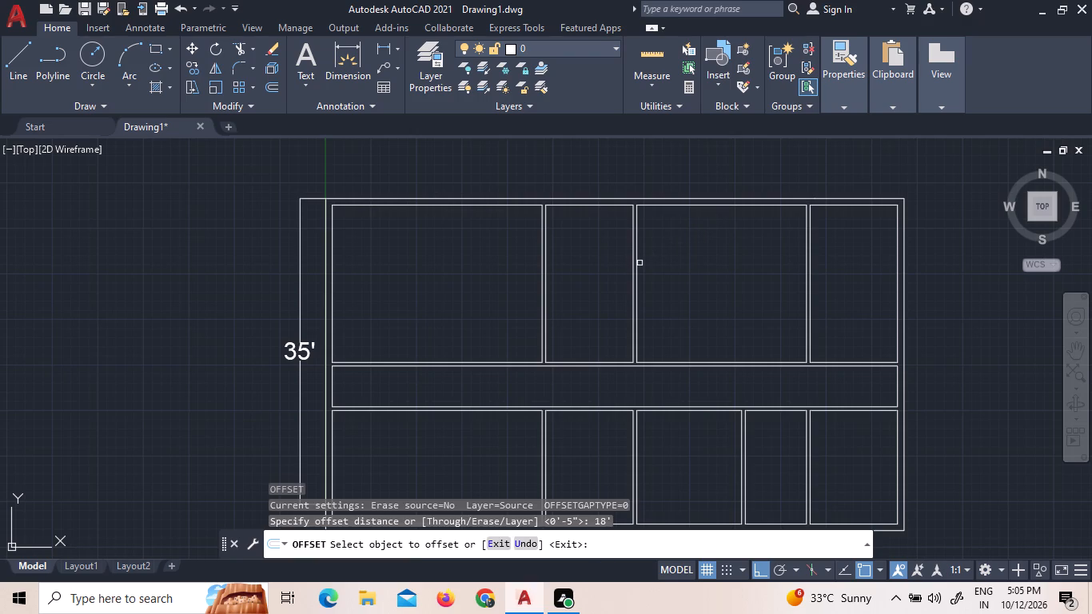
left_click(638, 263)
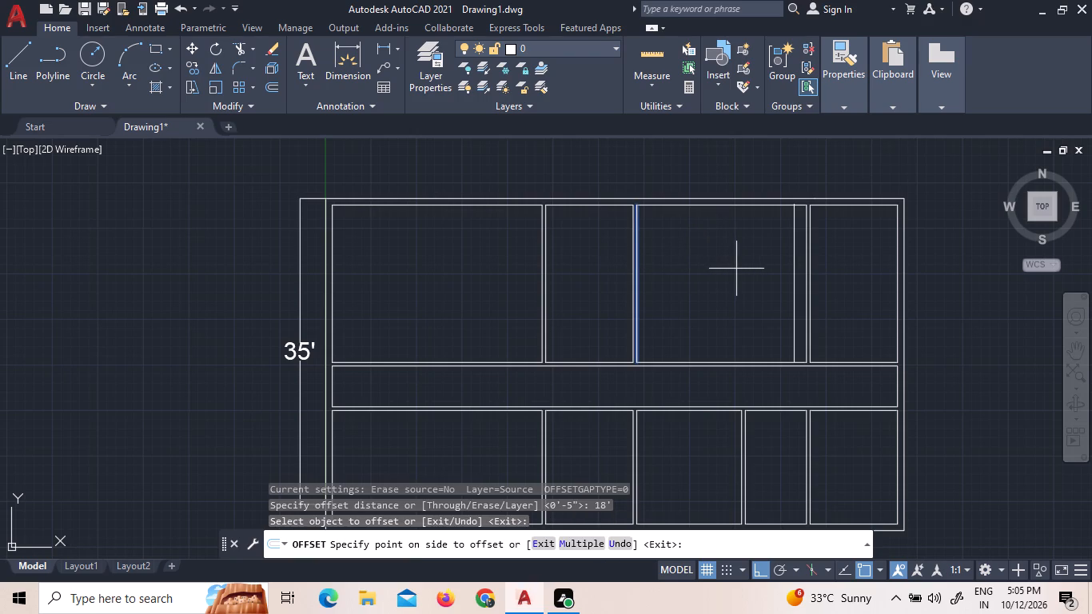
left_click(739, 269)
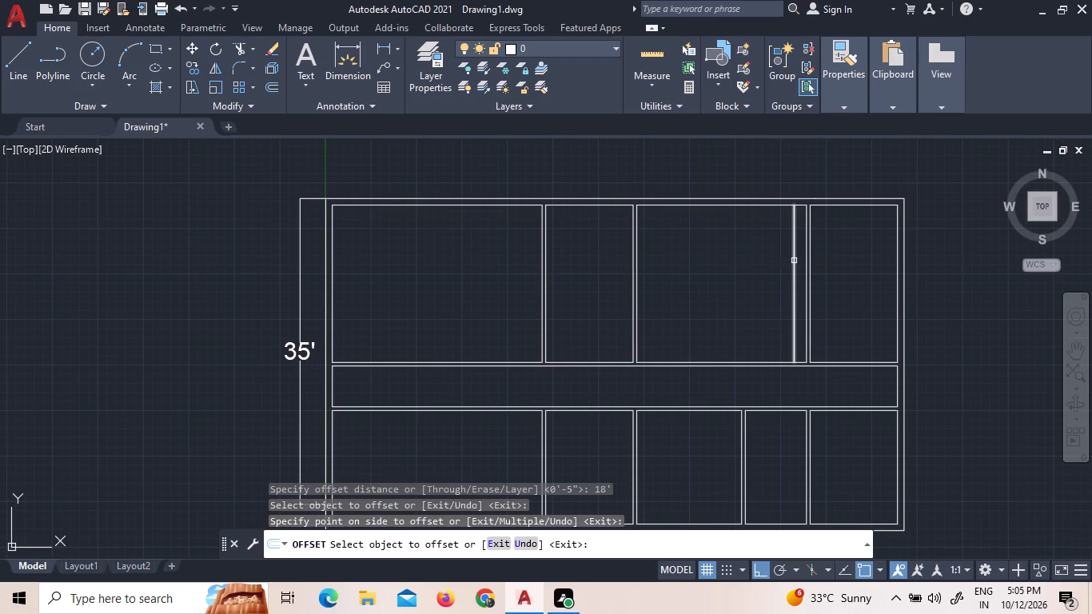
key("Escape")
Offset the new vertical line in the enlarged upper room 5" to the right to form its partition.
key("o")
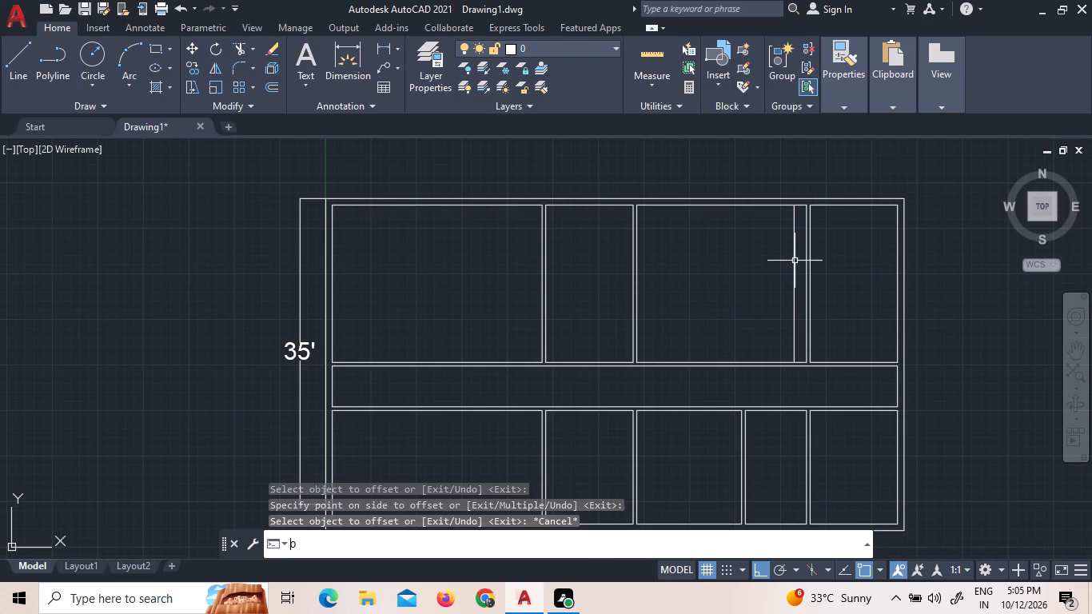
key("Return")
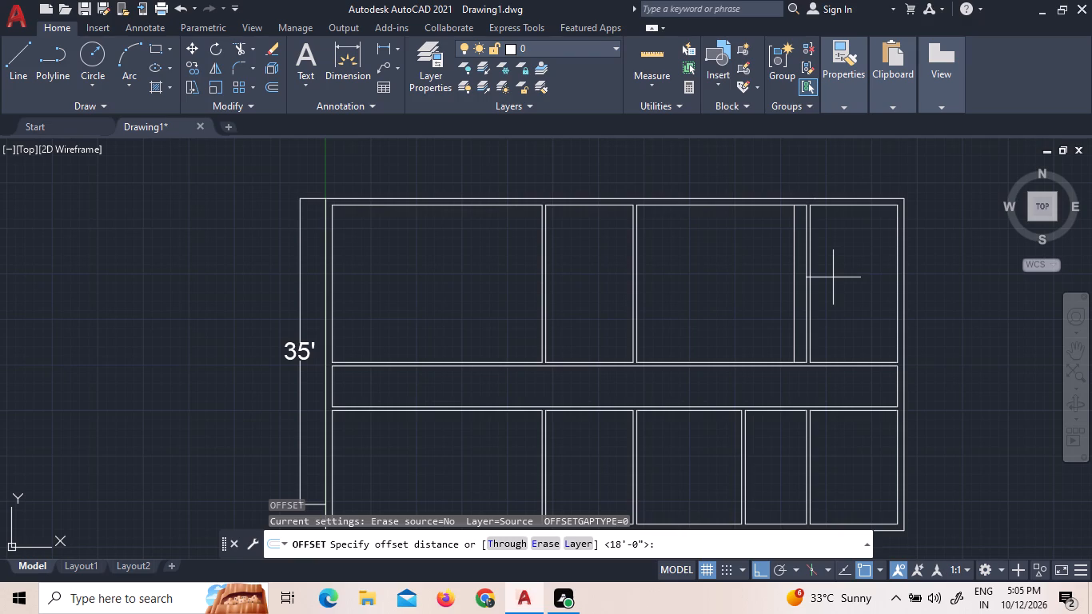
type("5\"")
key("Return")
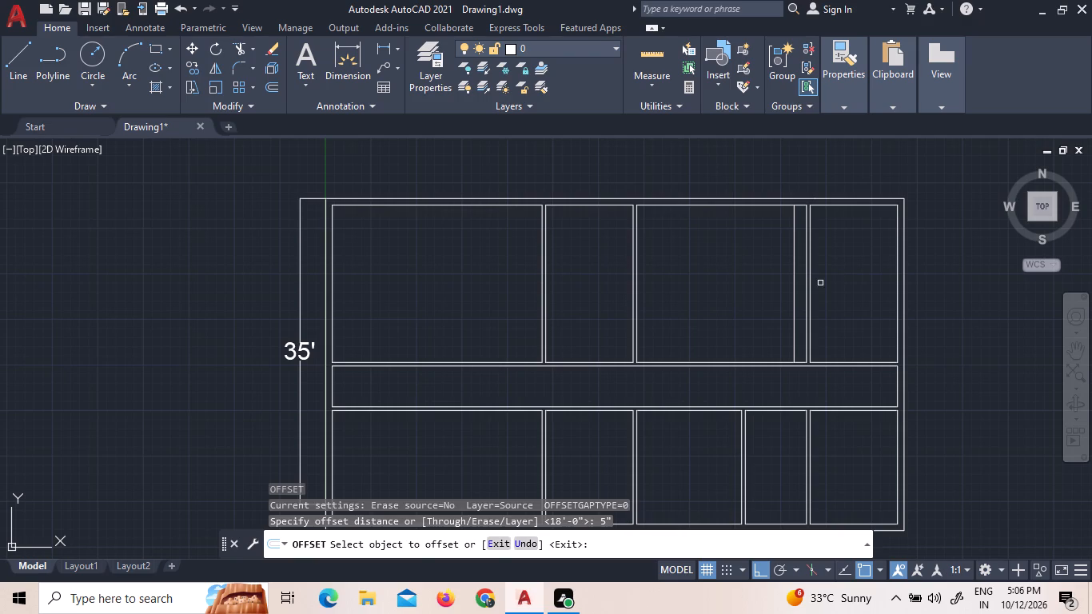
left_click(795, 284)
left_click(809, 281)
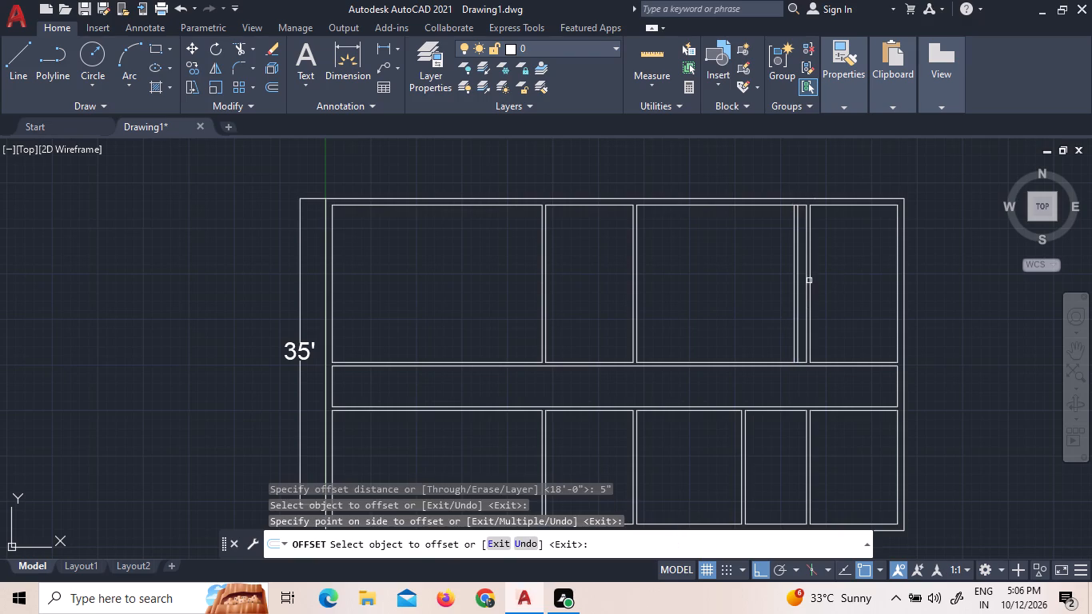
key("Escape")
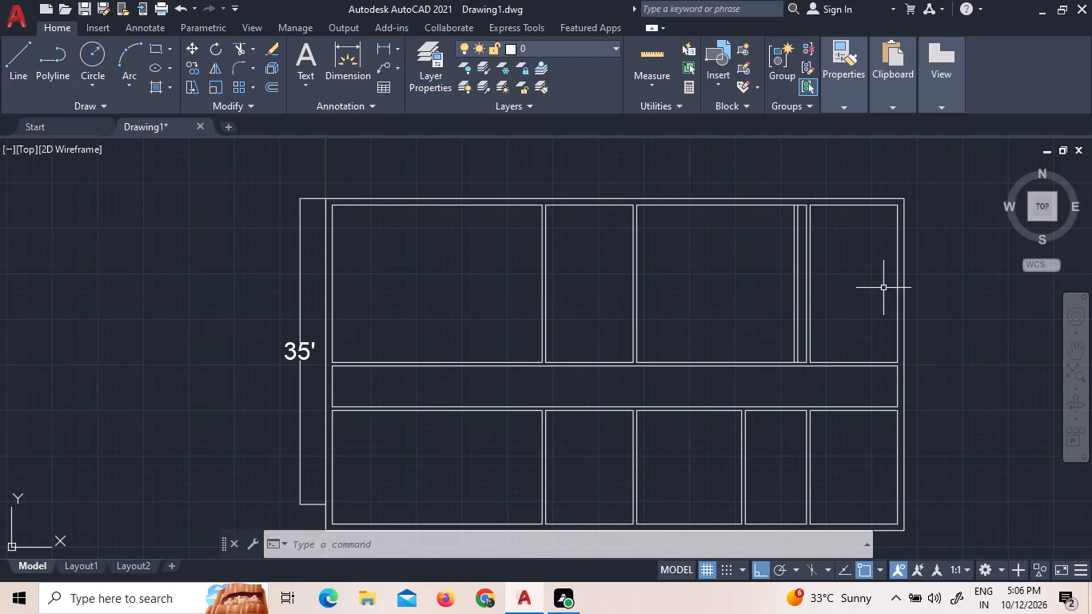
Erase both lines of the old upper-row partition just right of the new 5" partition.
scroll(895, 287, "up", 1)
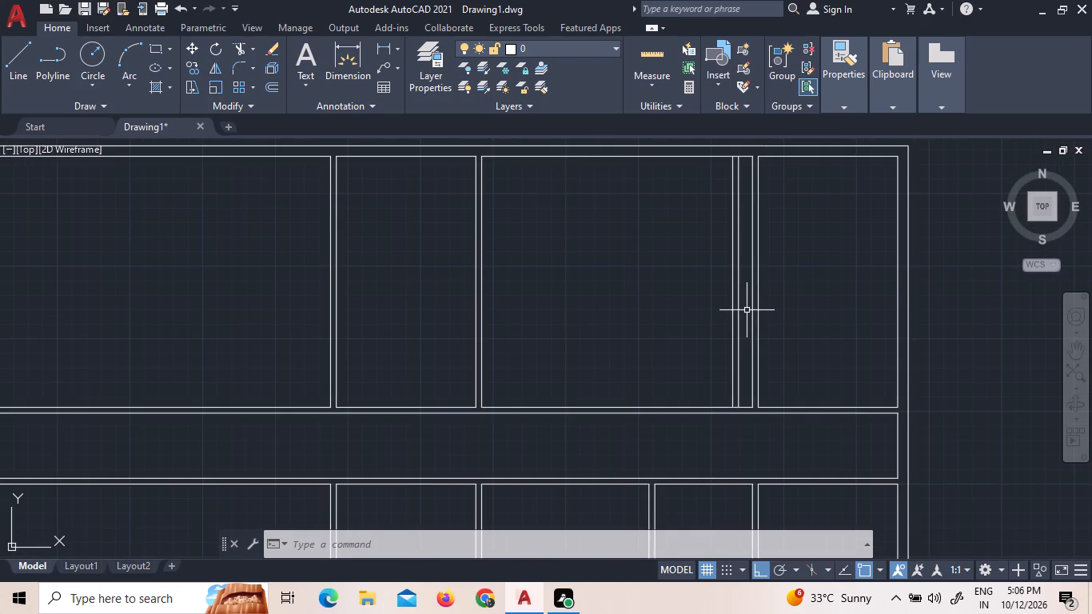
left_click_drag(747, 310, 790, 302)
left_click(790, 316)
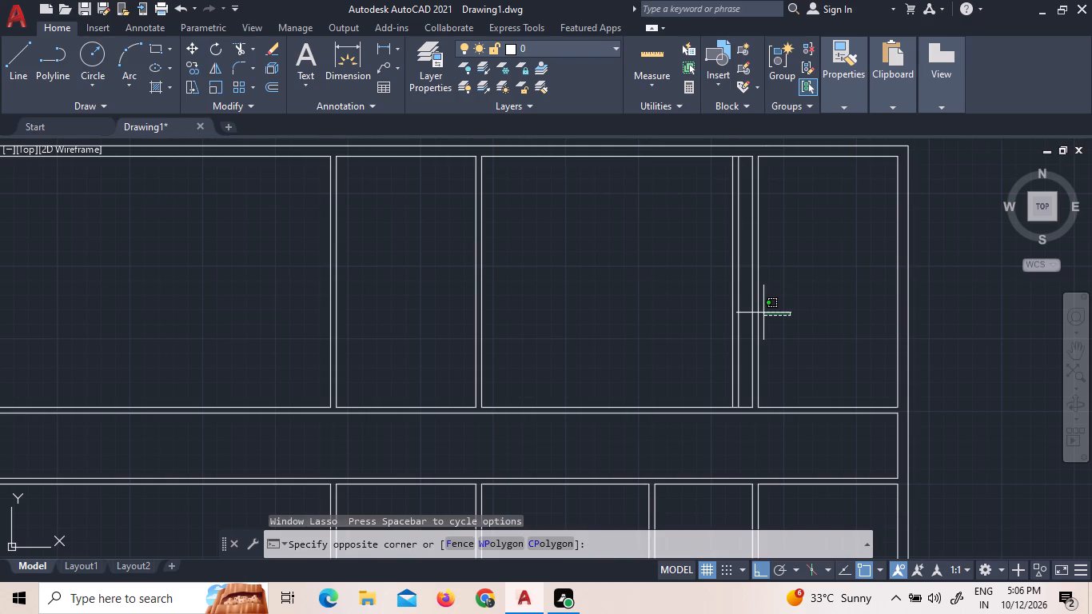
key("Escape")
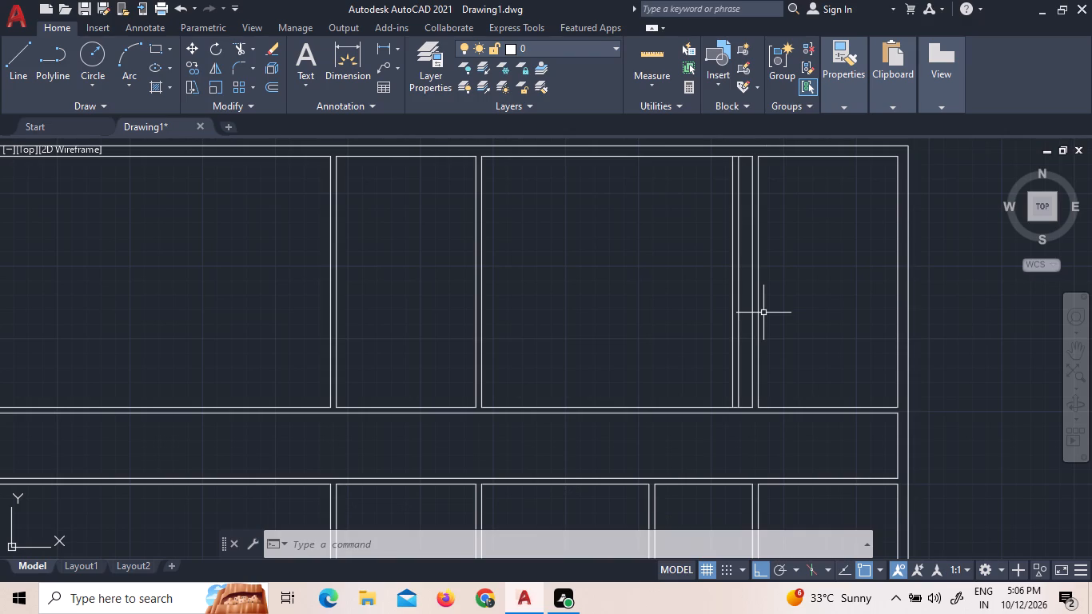
left_click(771, 321)
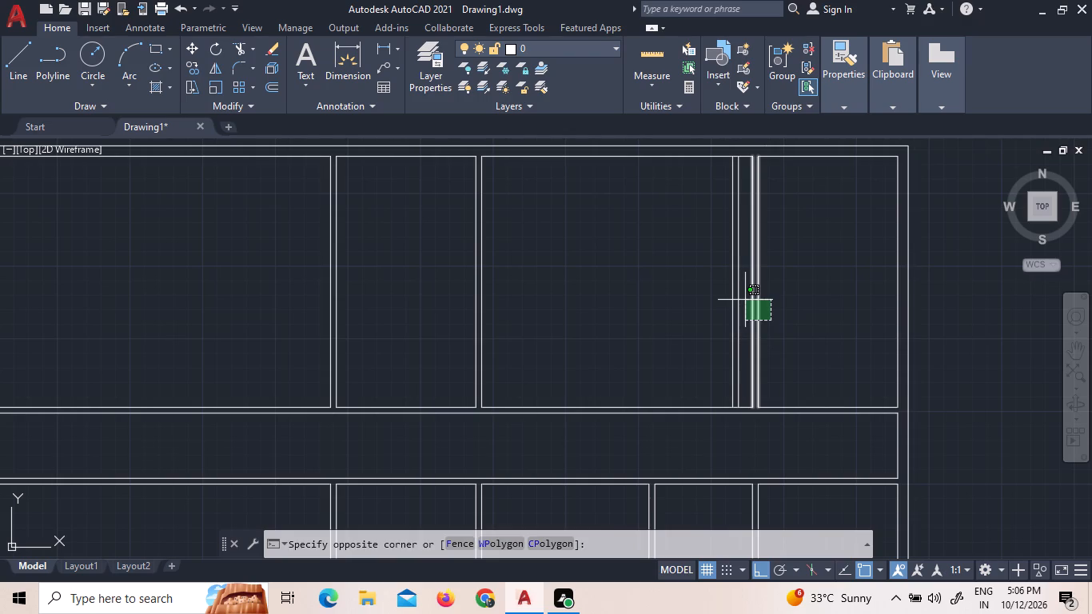
left_click(747, 301)
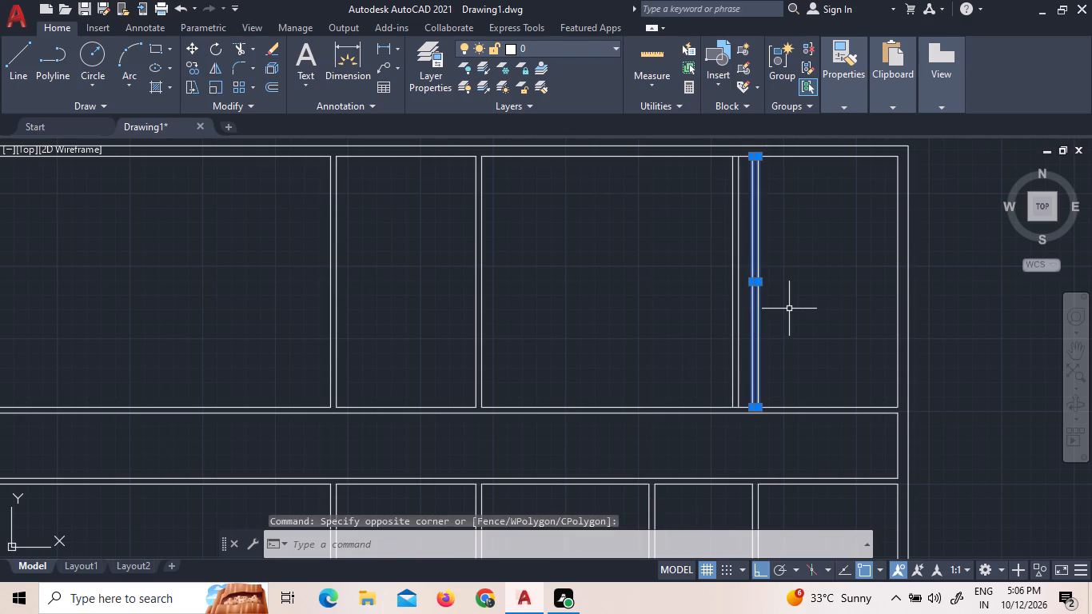
key("Delete")
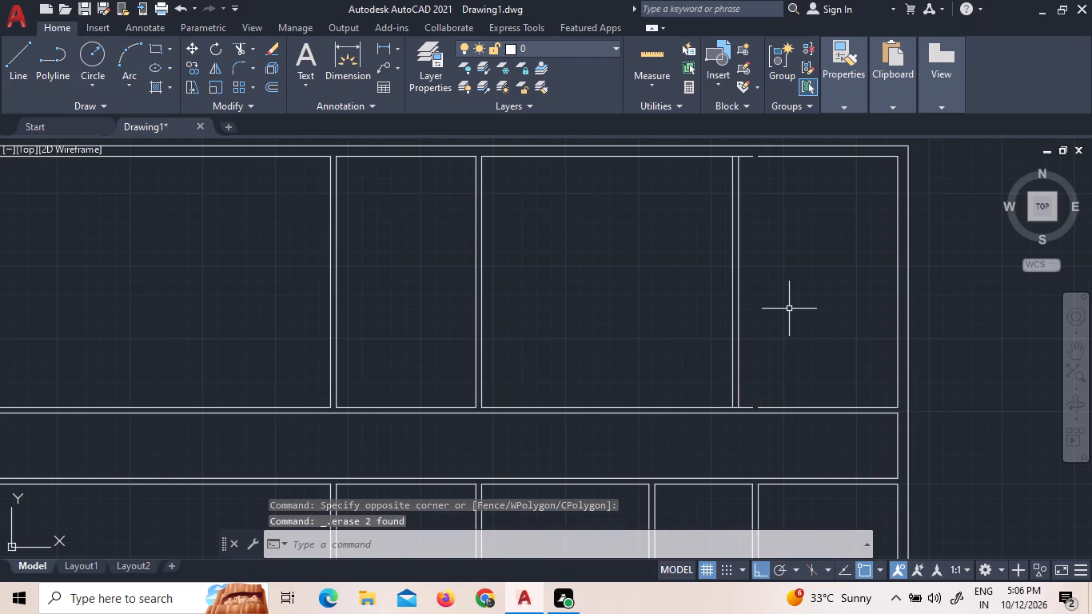
Join the top outer wall's inner line across the gap left by the erased last upper partition.
key("j")
key("Return")
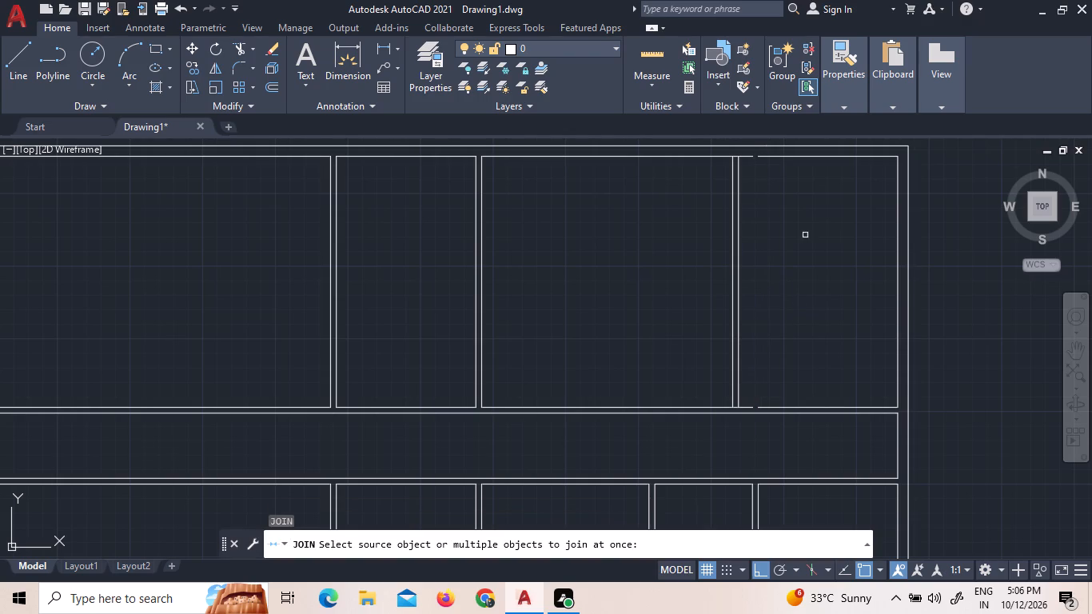
left_click(781, 155)
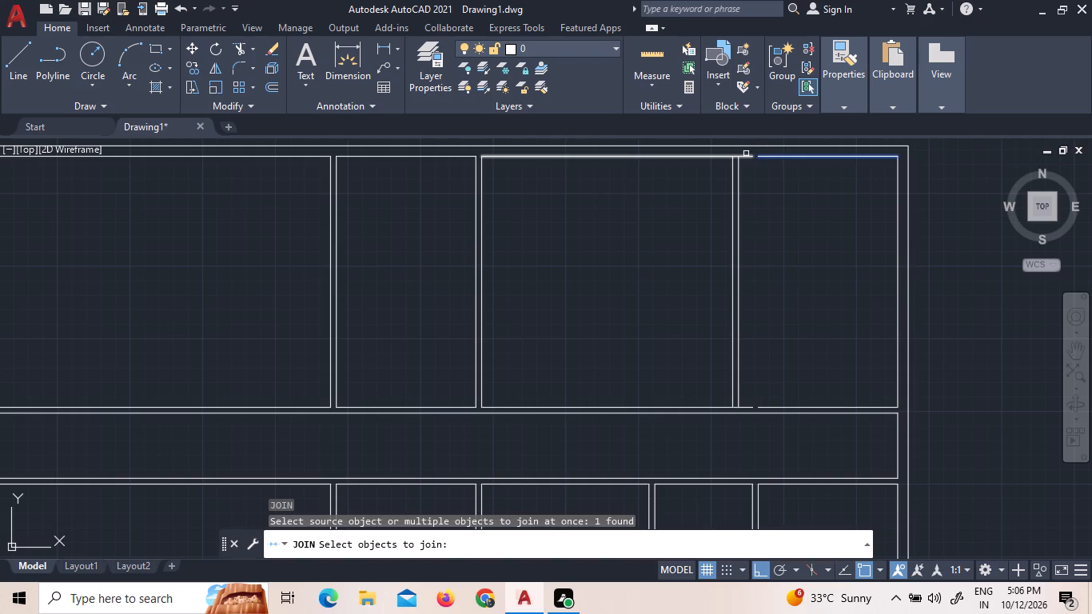
left_click(749, 156)
key("Return")
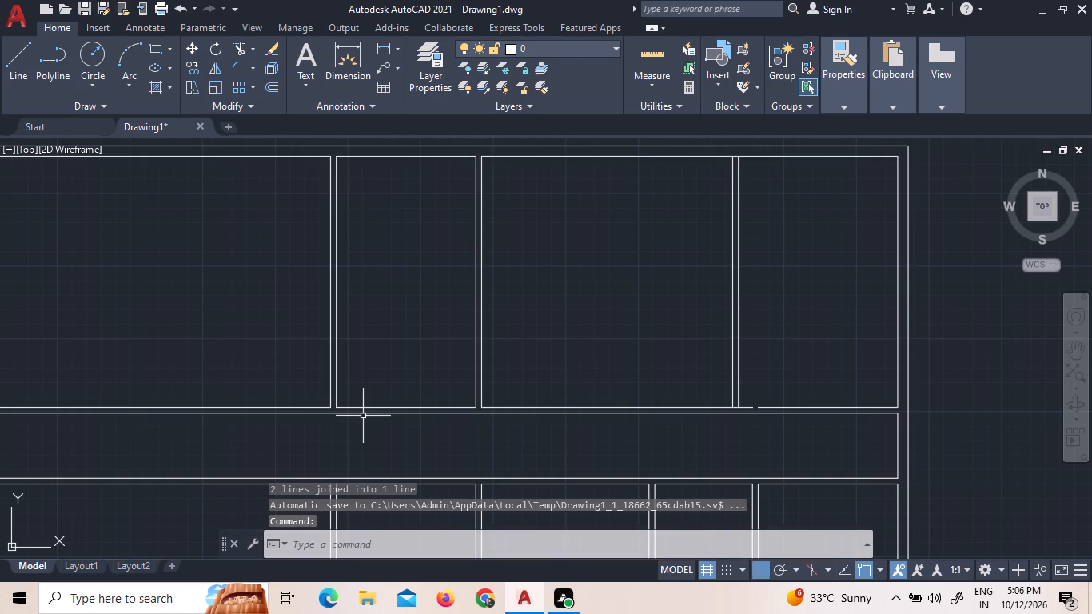
Join the upper horizontal partition's room-side line across the gap left by the erased last upper partition.
key("j")
key("Return")
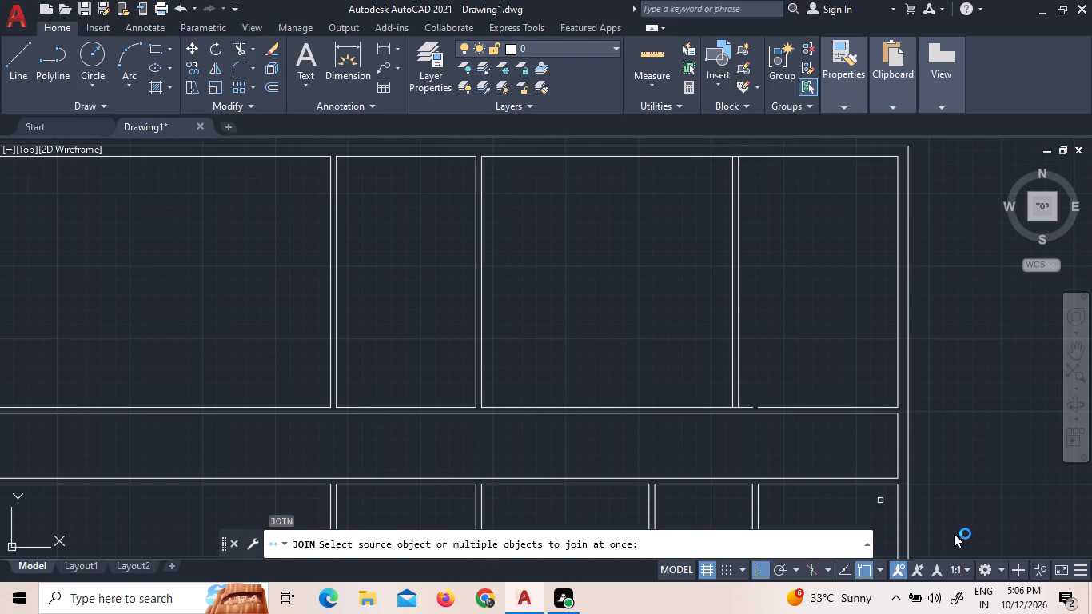
left_click(749, 406)
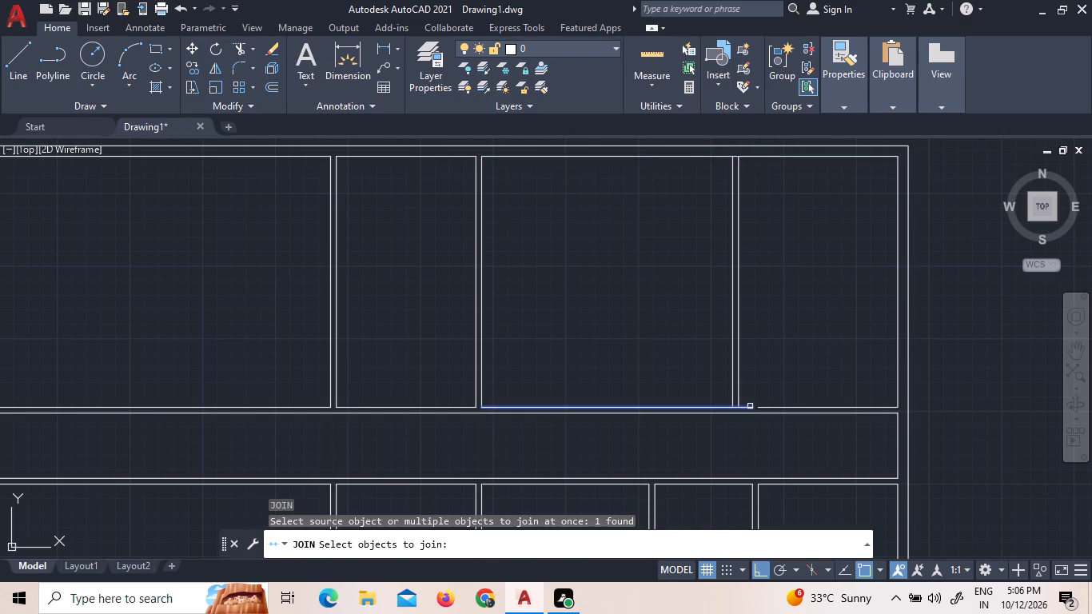
left_click(763, 406)
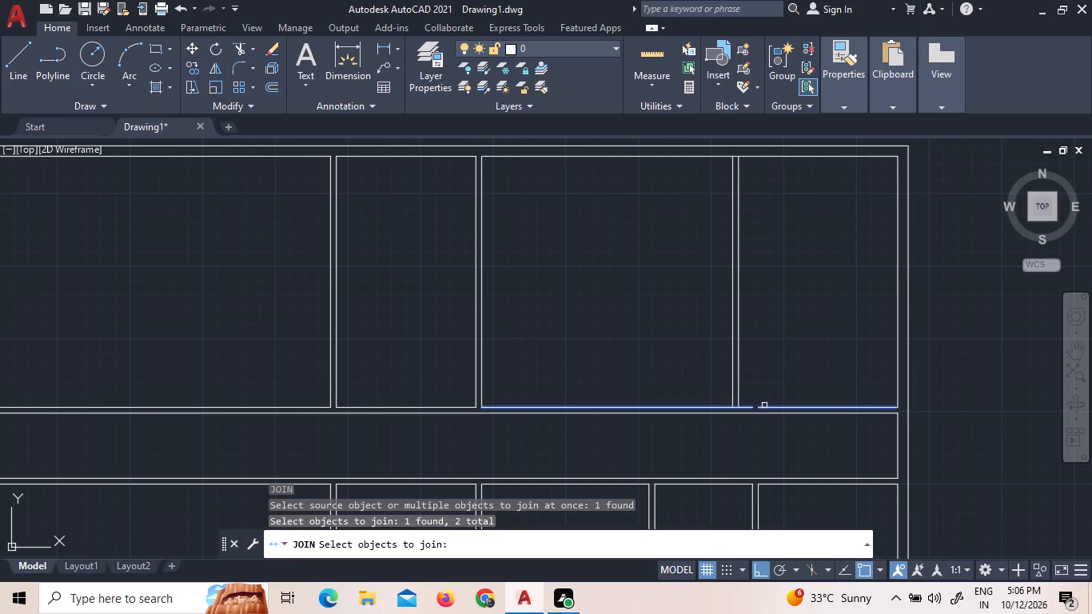
key("Return")
Erase the right outer wall's outer line and its inner line beside the upper-row room.
left_click_drag(920, 355, 904, 355)
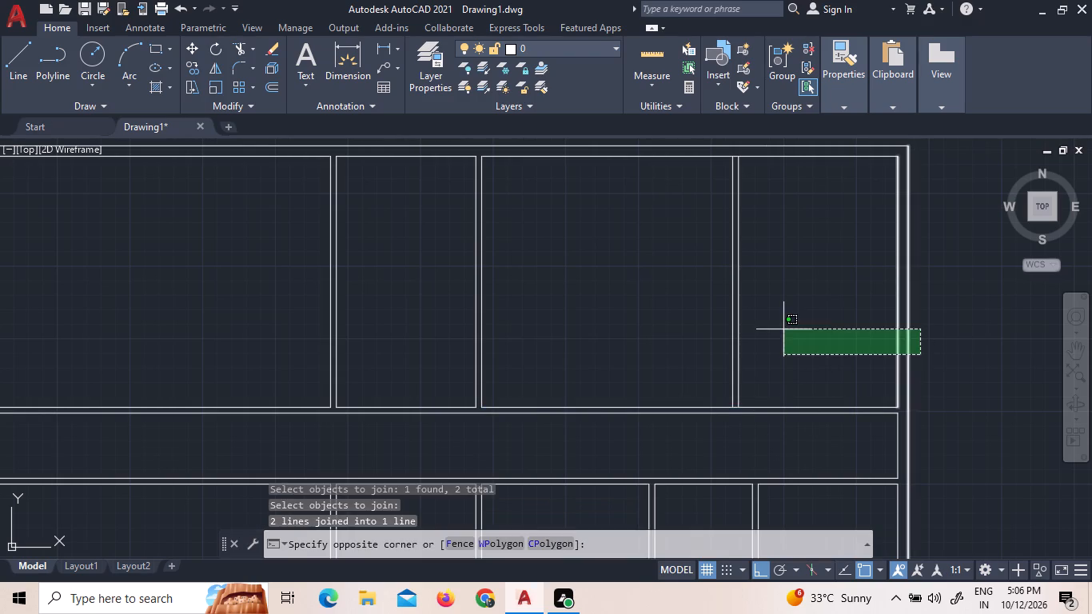
left_click(795, 329)
key("Delete")
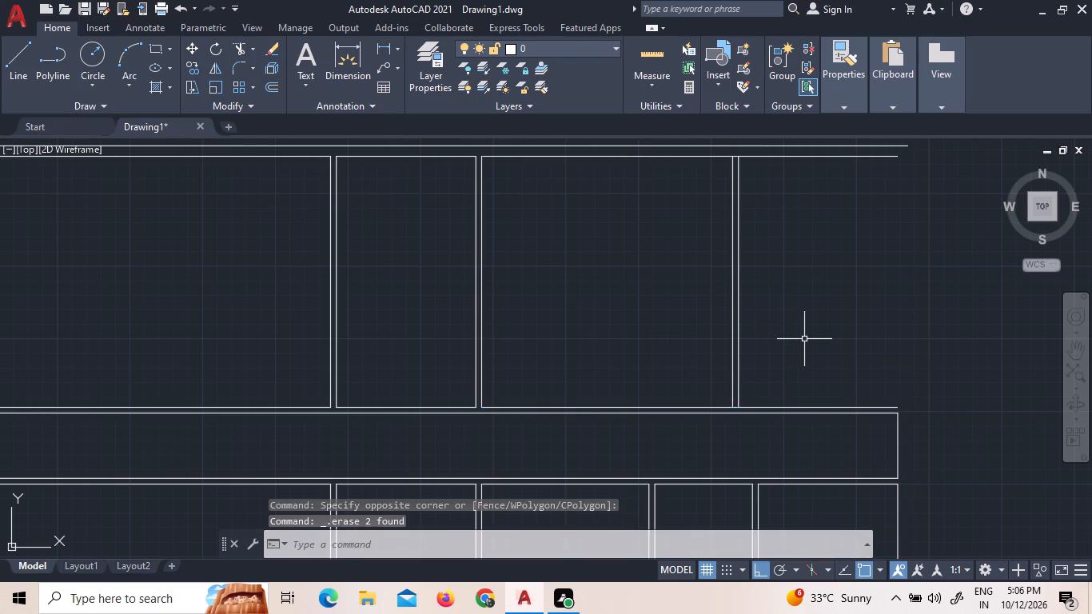
Check the dimensions of the upper and lower rooms with Quick Measure.
scroll(806, 341, "down", 3)
scroll(865, 364, "up", 2)
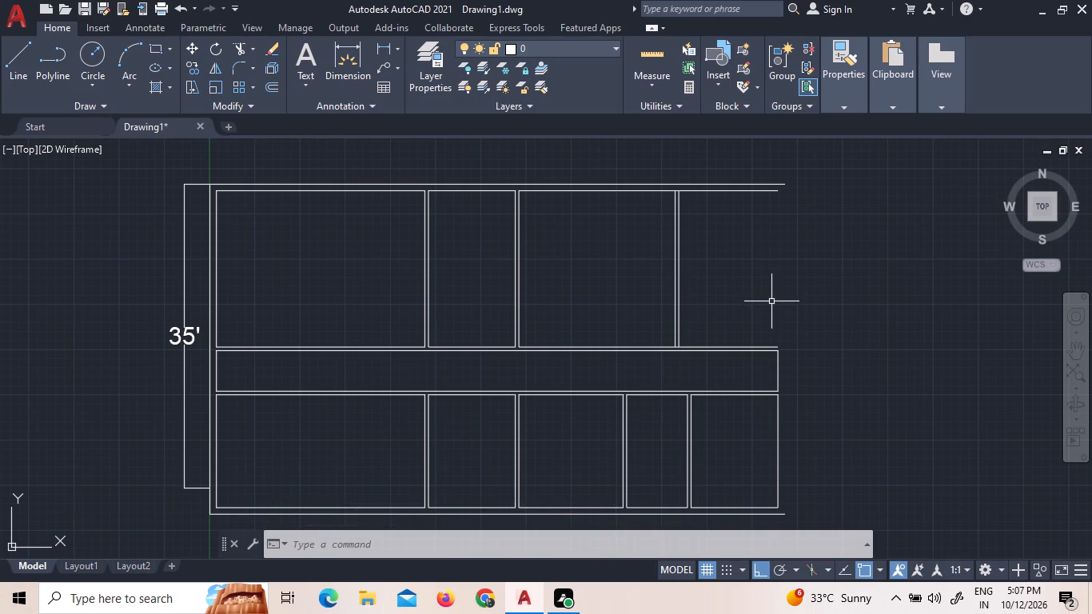
scroll(781, 285, "down", 1)
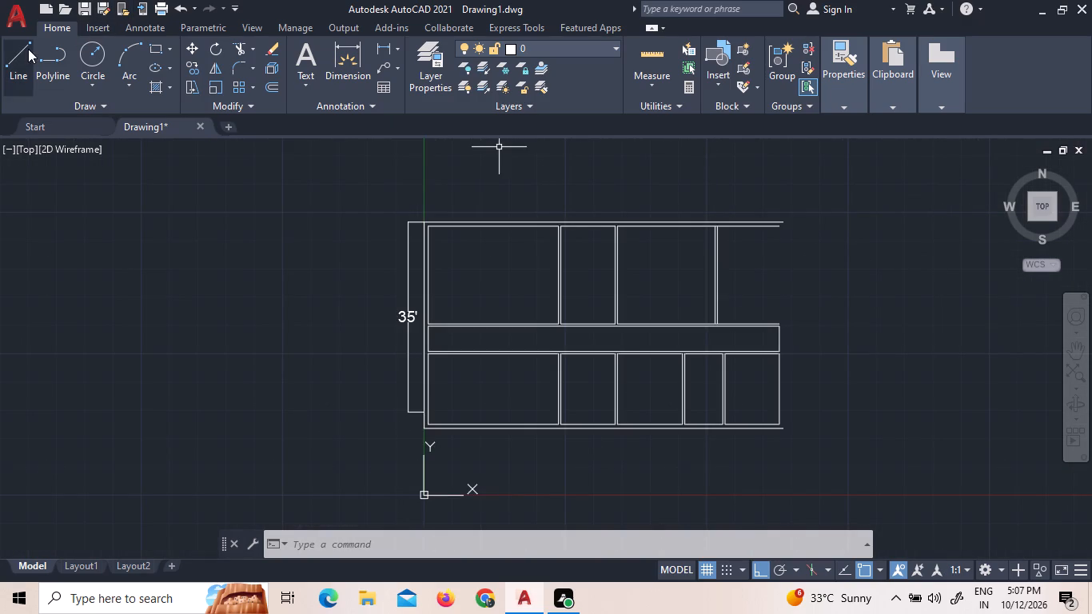
left_click(25, 49)
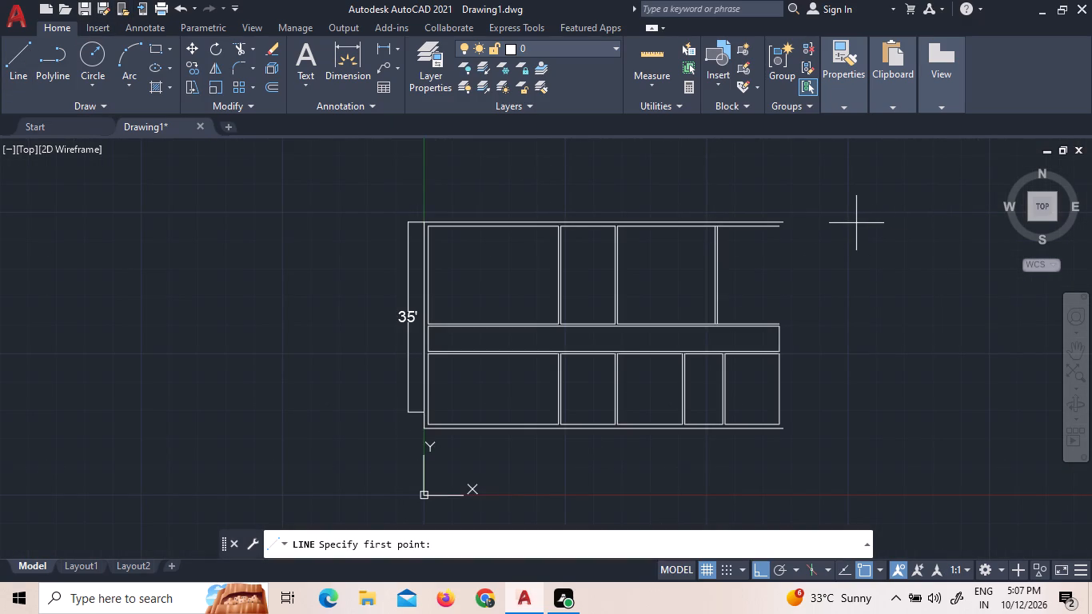
left_click(662, 69)
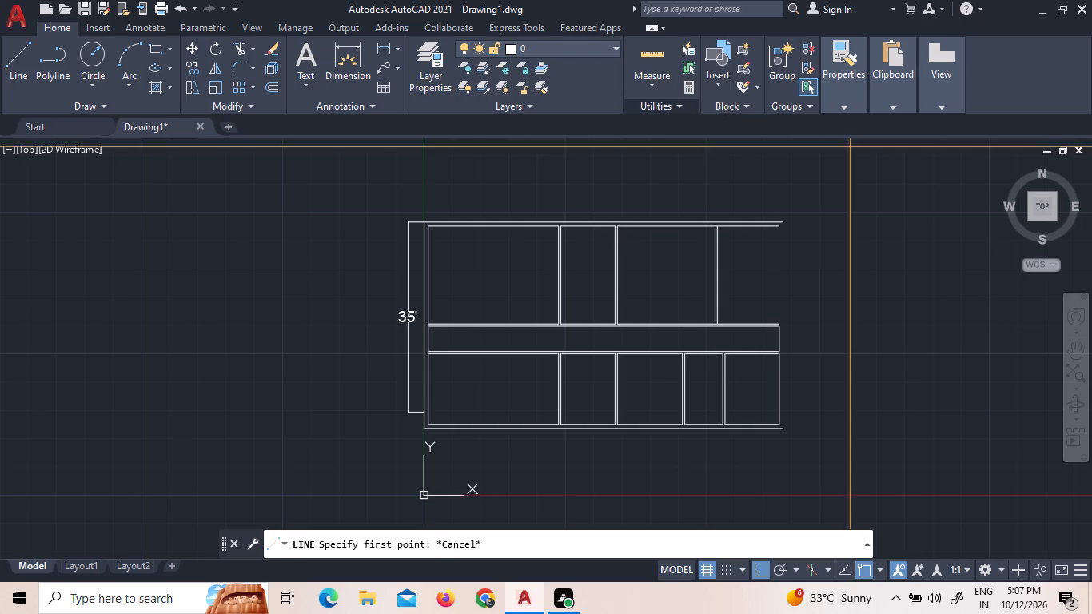
scroll(721, 270, "up", 1)
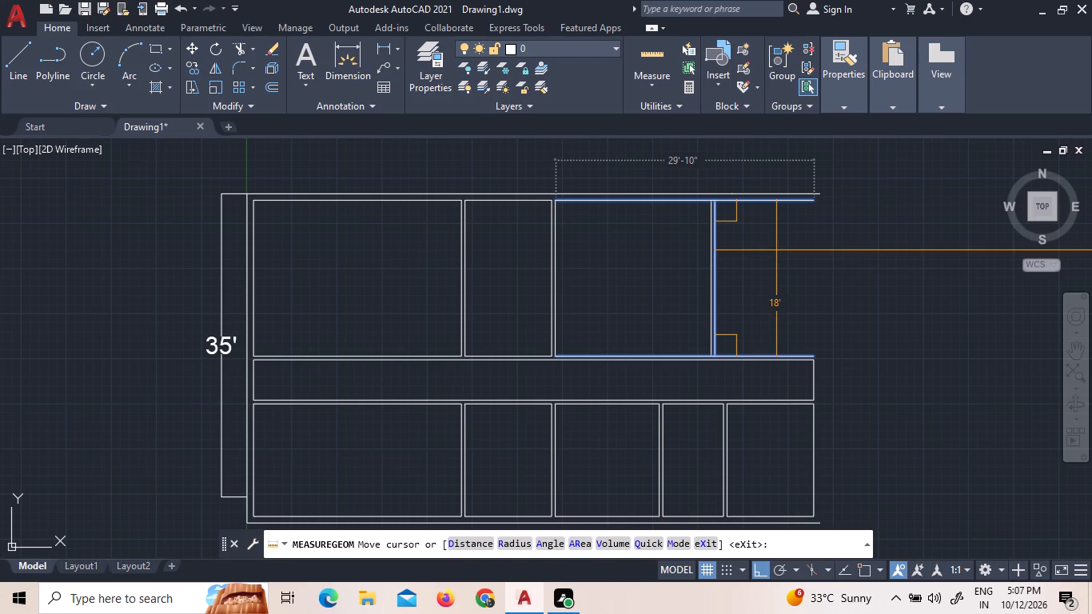
scroll(776, 250, "down", 1)
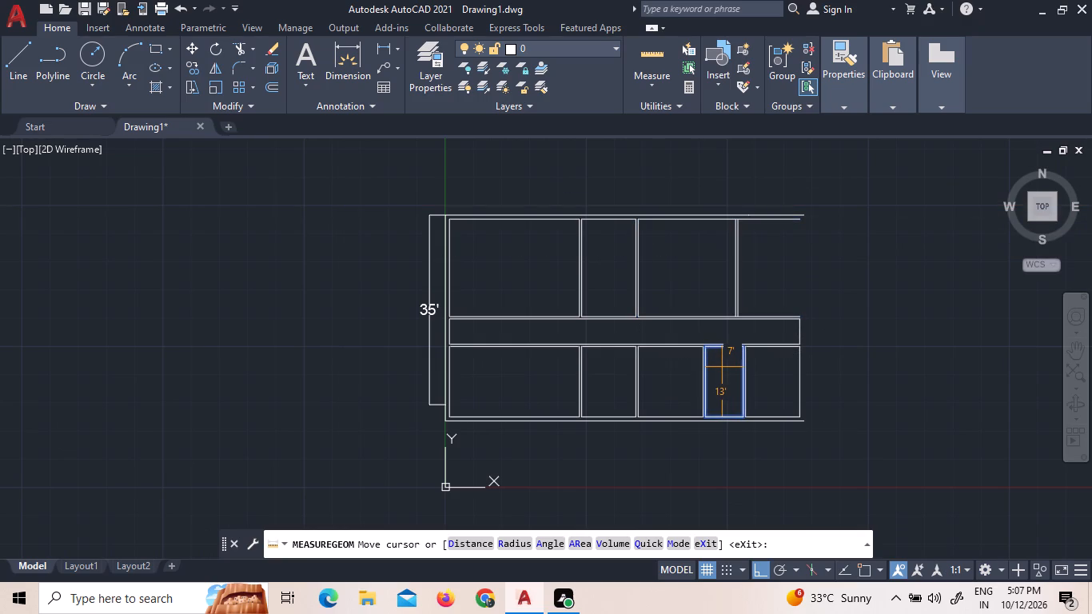
scroll(722, 367, "up", 1)
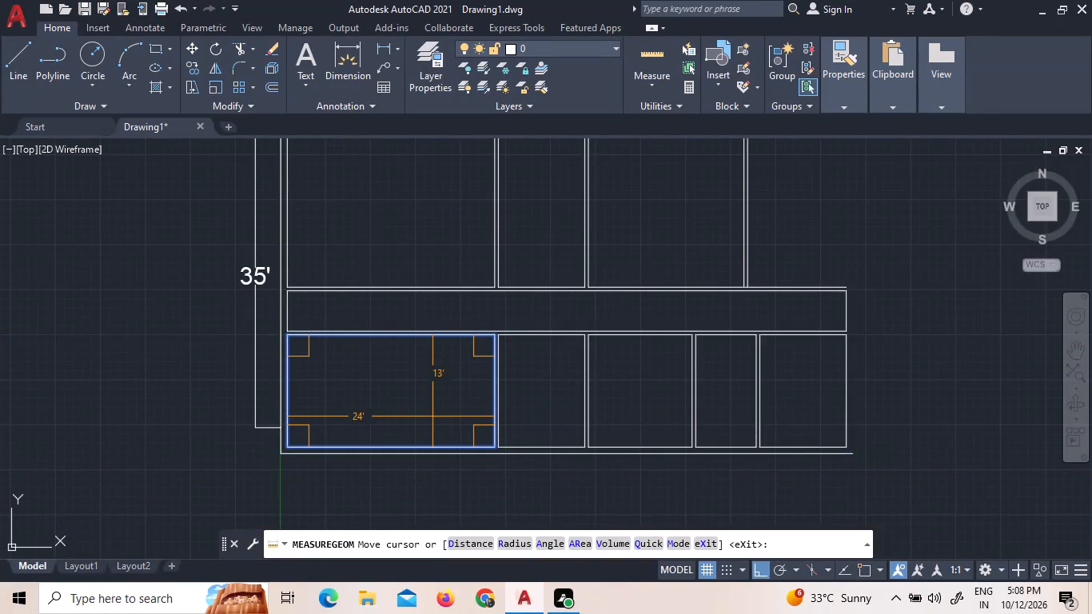
key("Escape")
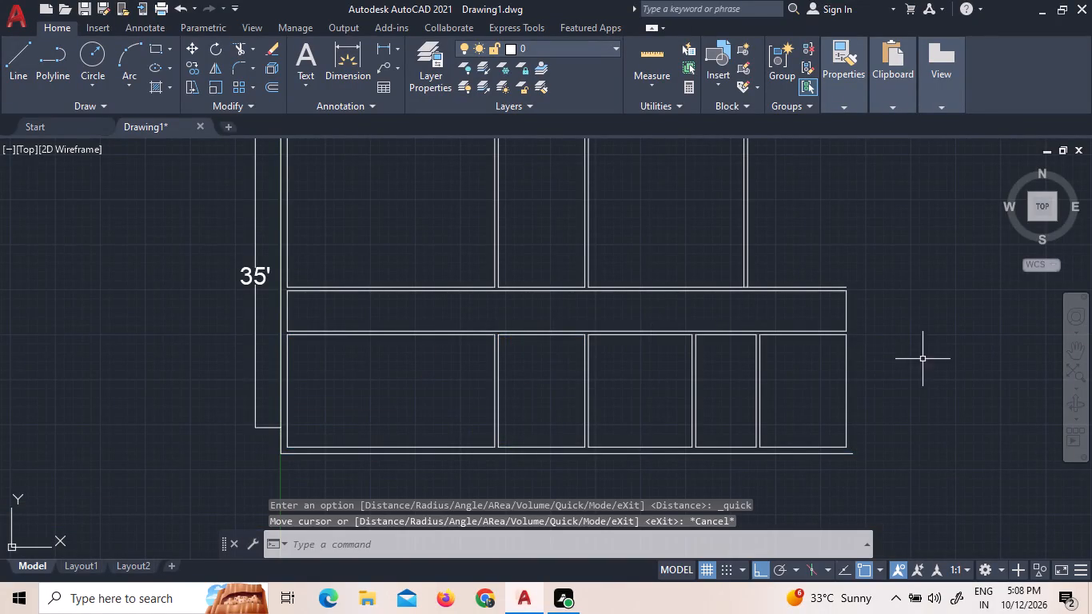
Erase all vertical partition lines in the lower row of rooms, including the right outer wall's inner line there.
left_click_drag(921, 365, 847, 385)
left_click(422, 389)
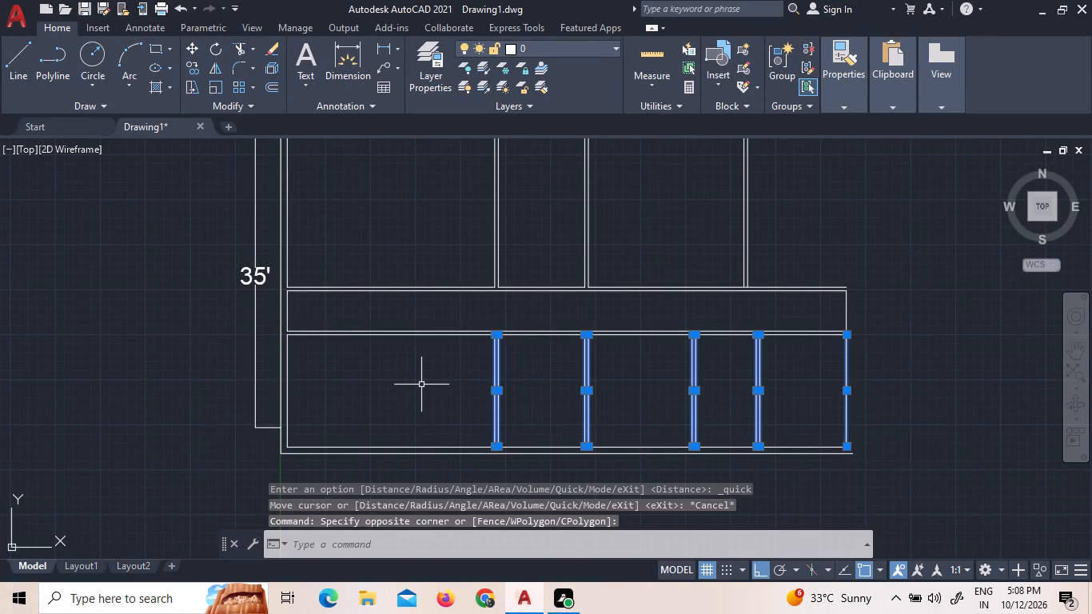
key("Delete")
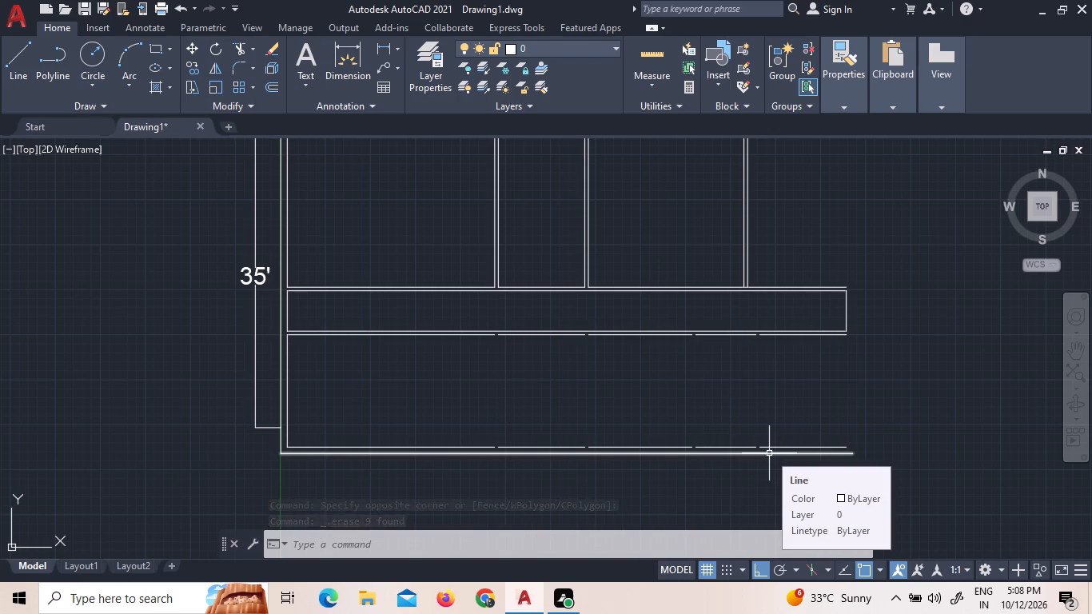
Join the separate segments of the bottom outer wall's inner line into one continuous line.
scroll(776, 473, "up", 2)
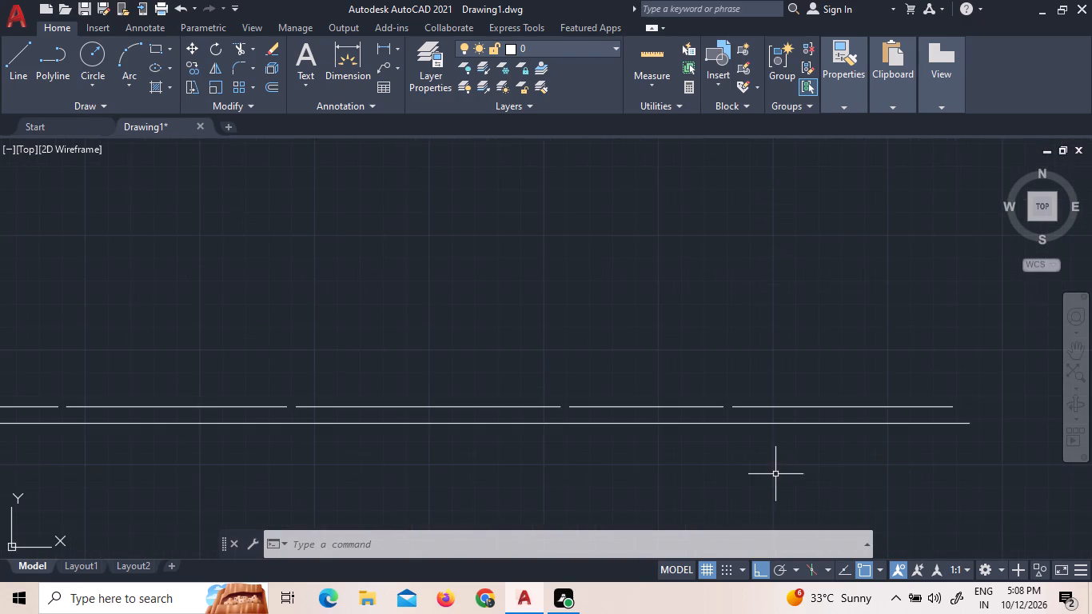
left_click(789, 415)
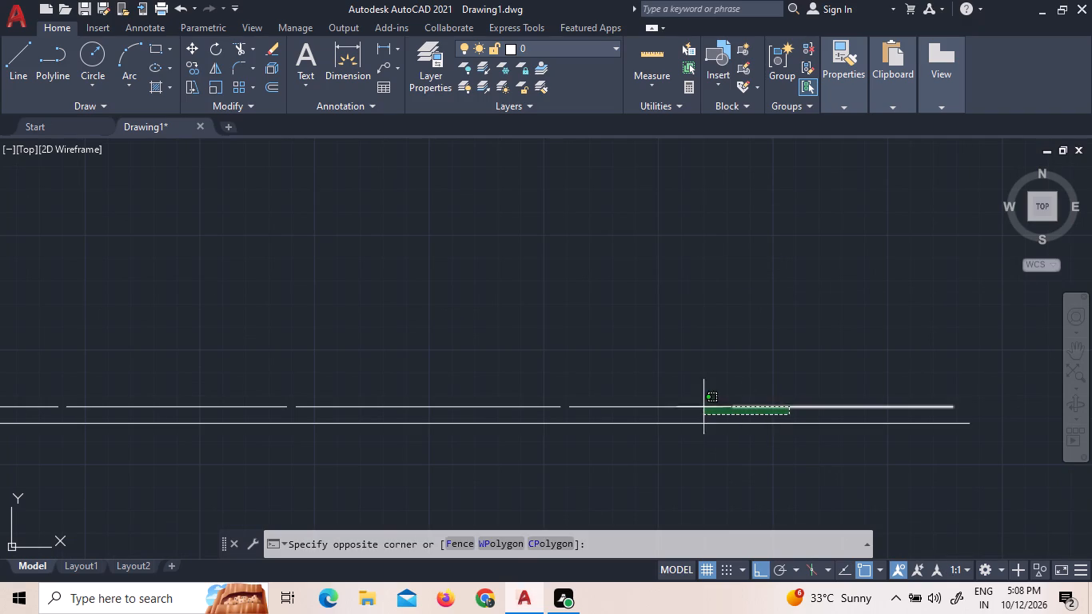
scroll(165, 336, "down", 3)
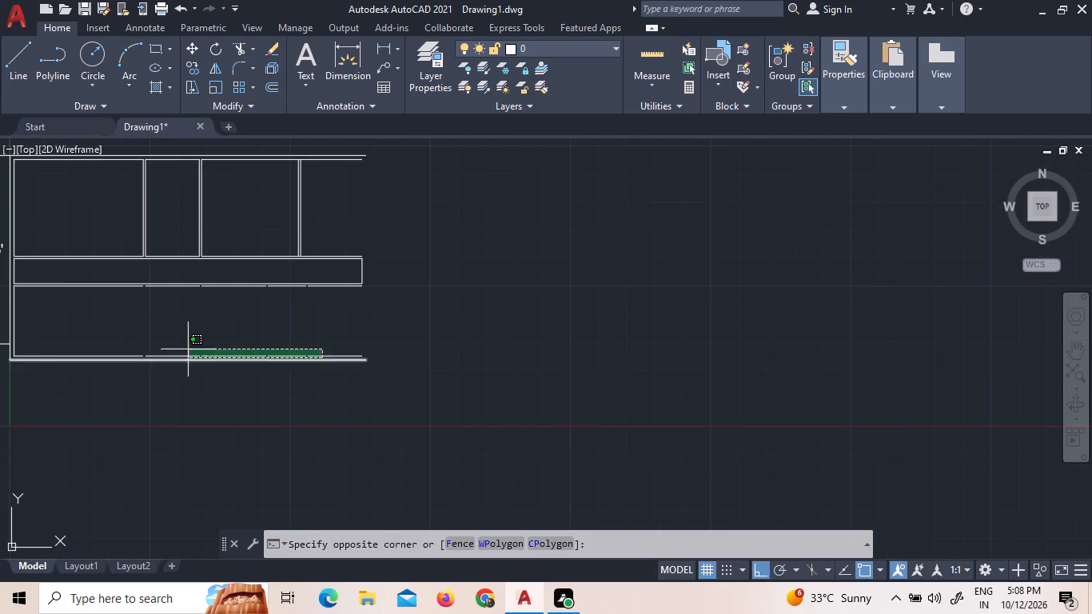
scroll(102, 346, "up", 2)
left_click(102, 346)
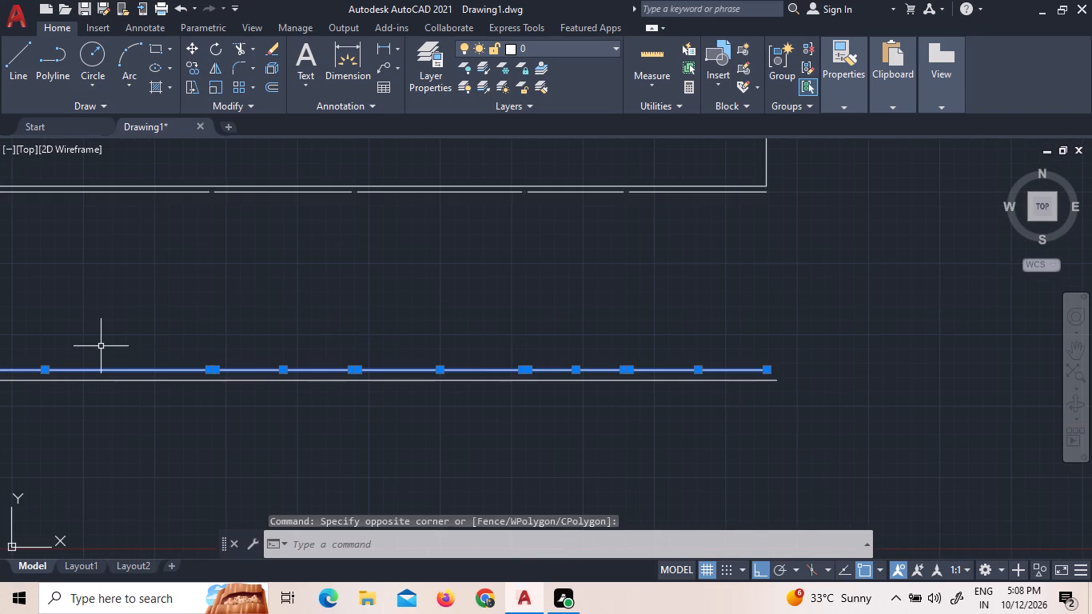
type("J")
key("space")
scroll(286, 357, "down", 2)
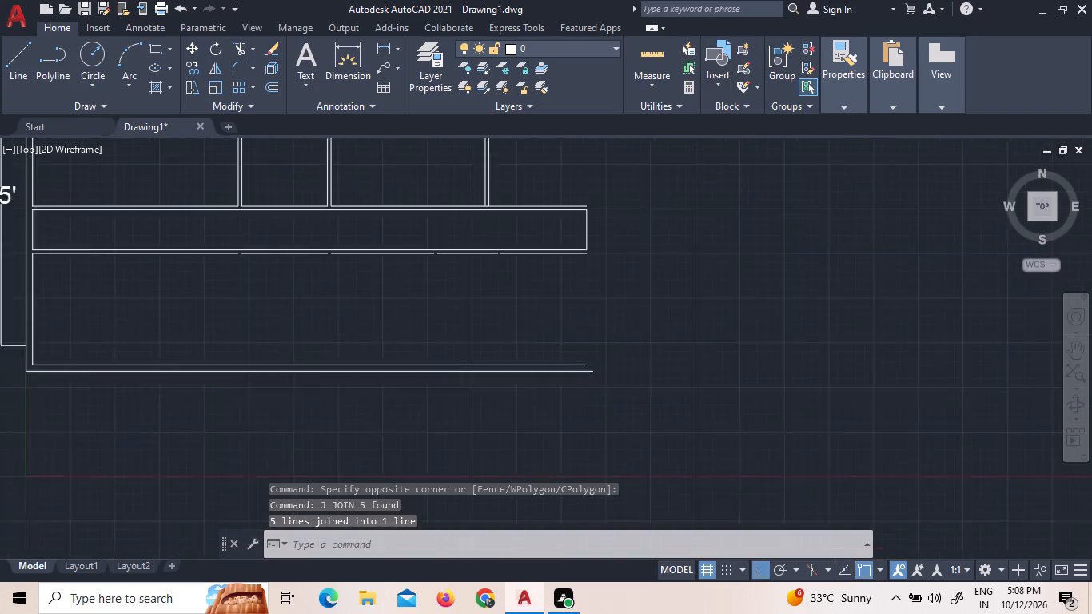
scroll(393, 302, "up", 1)
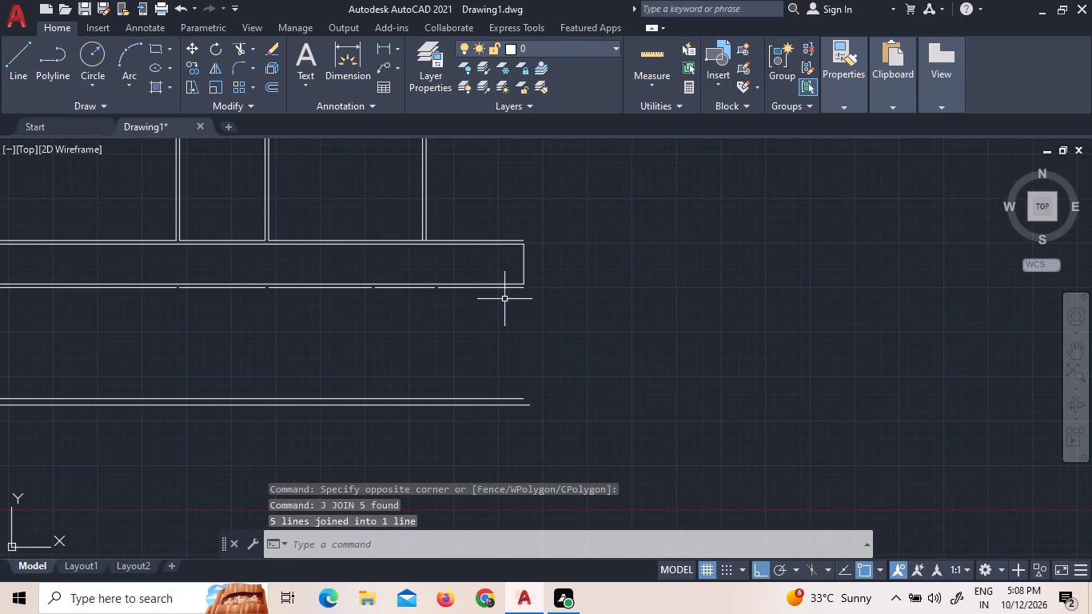
Join the separate segments of the corridor's lower wall's bottom line into one continuous line.
left_click(504, 298)
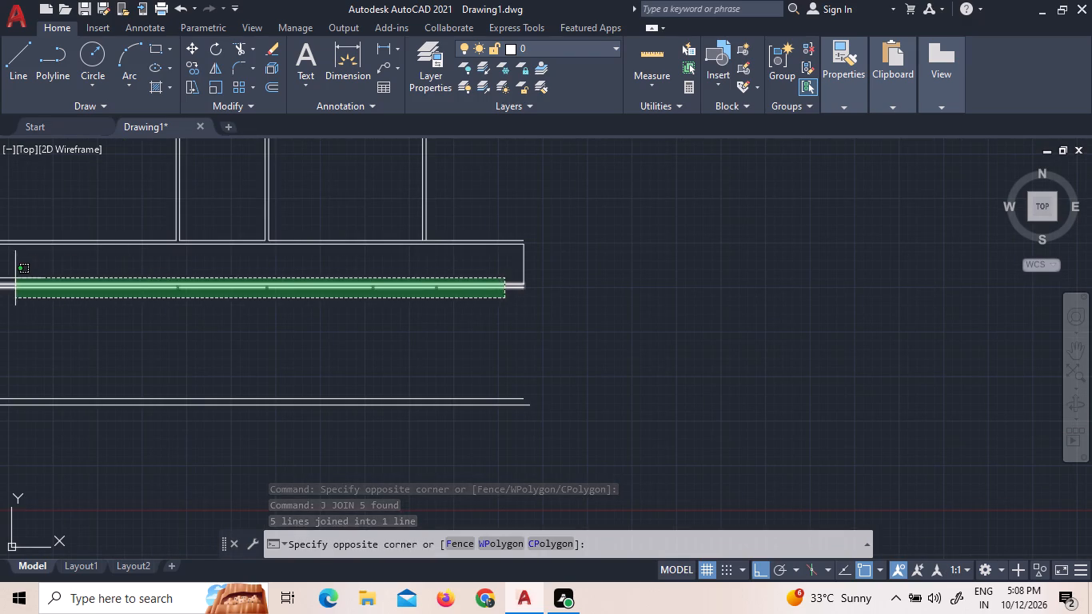
scroll(58, 301, "down", 2)
scroll(35, 296, "up", 2)
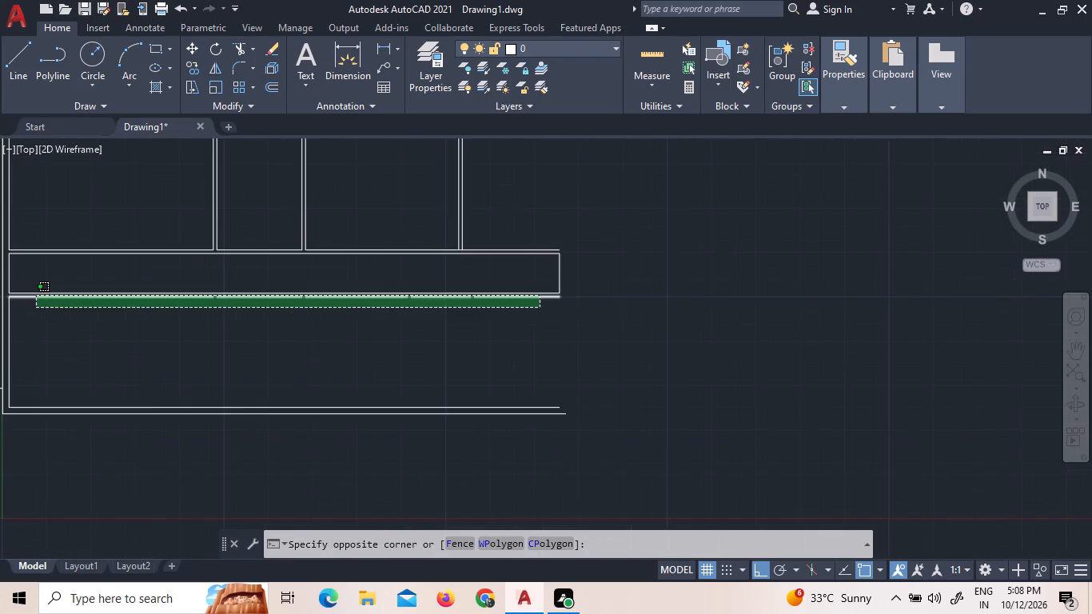
scroll(35, 296, "up", 2)
left_click(35, 296)
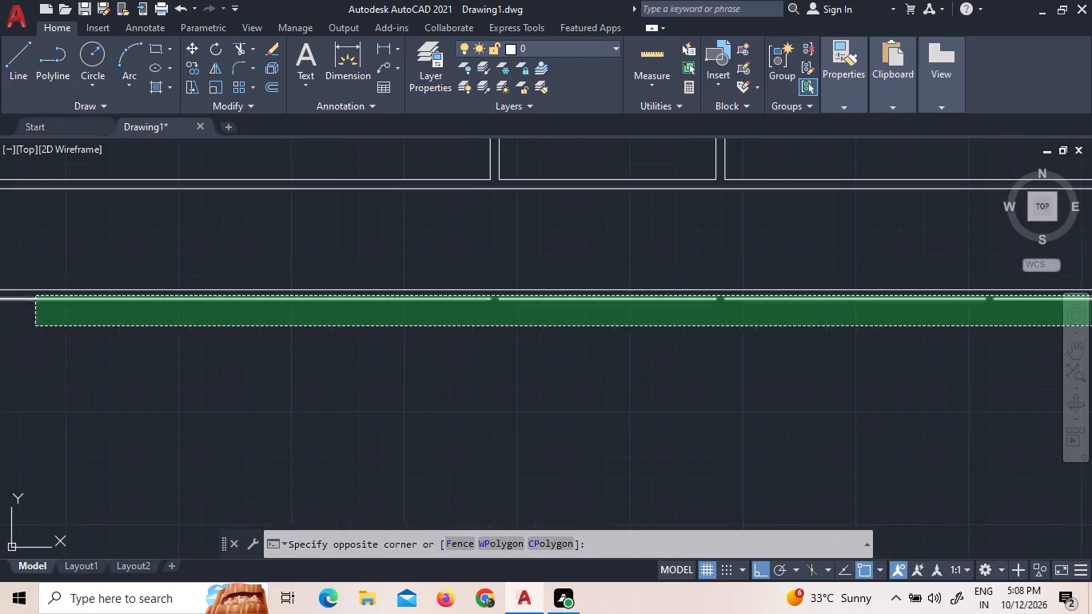
type("J")
key("space")
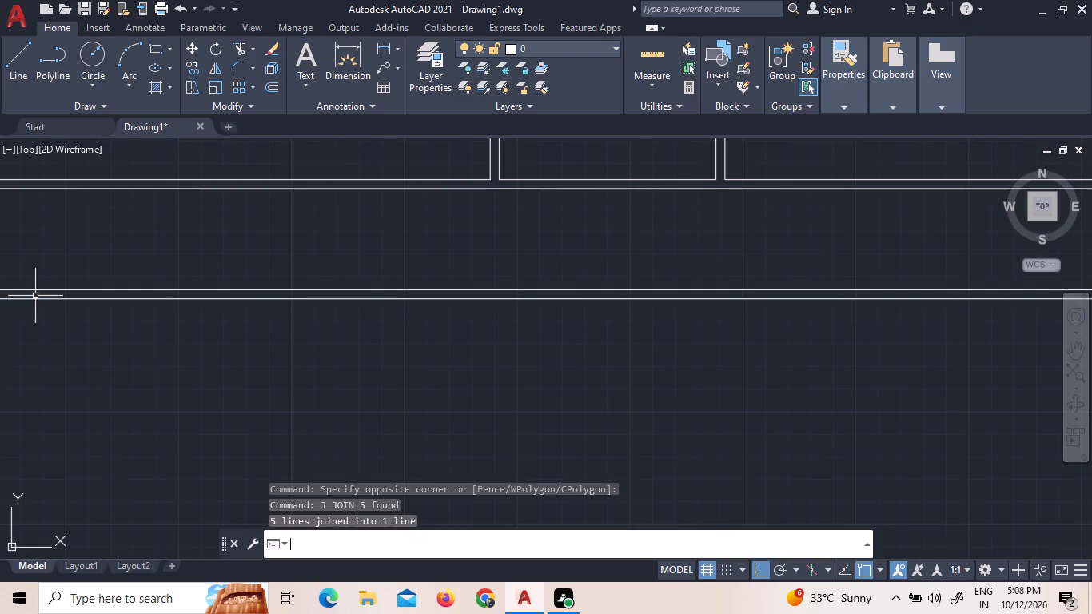
Erase the short vertical line closing the right end of the corridor.
scroll(35, 297, "down", 7)
scroll(38, 287, "up", 3)
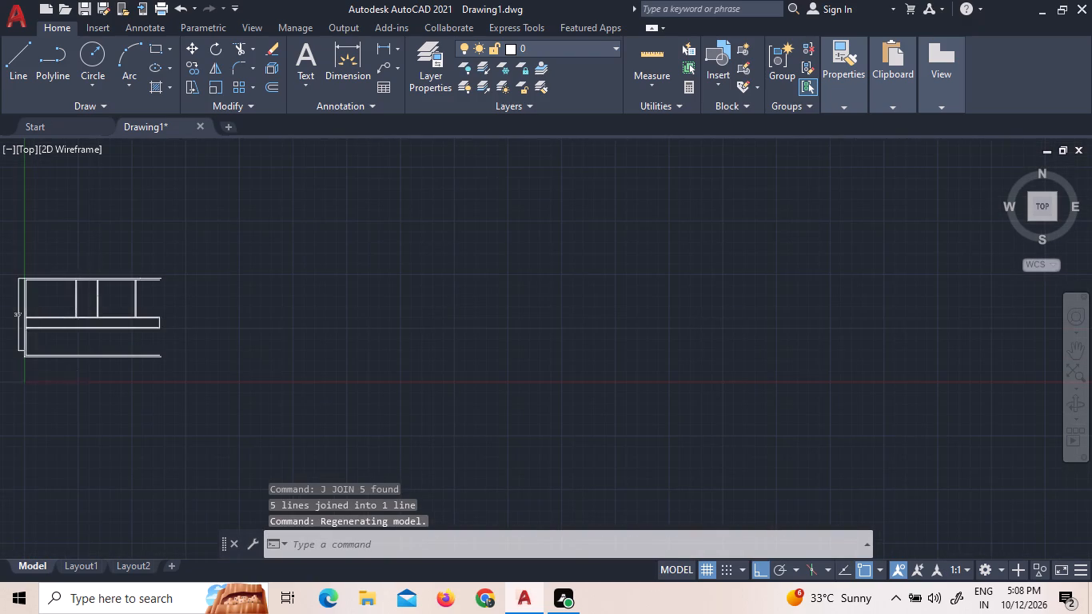
scroll(83, 287, "up", 1)
scroll(157, 329, "down", 1)
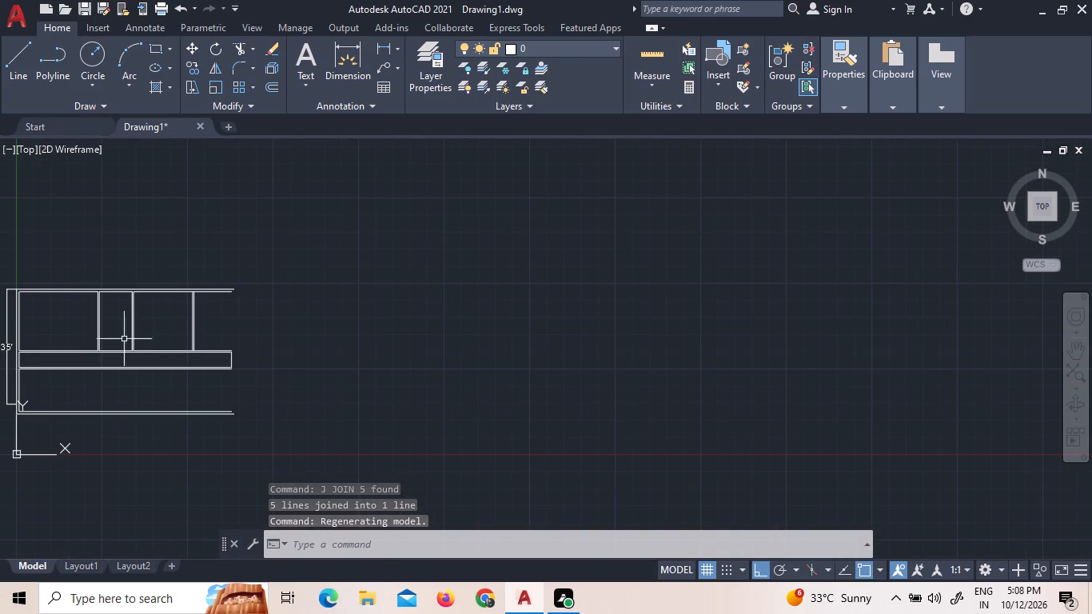
left_click_drag(237, 360, 229, 360)
left_click(214, 360)
key("BackSpace")
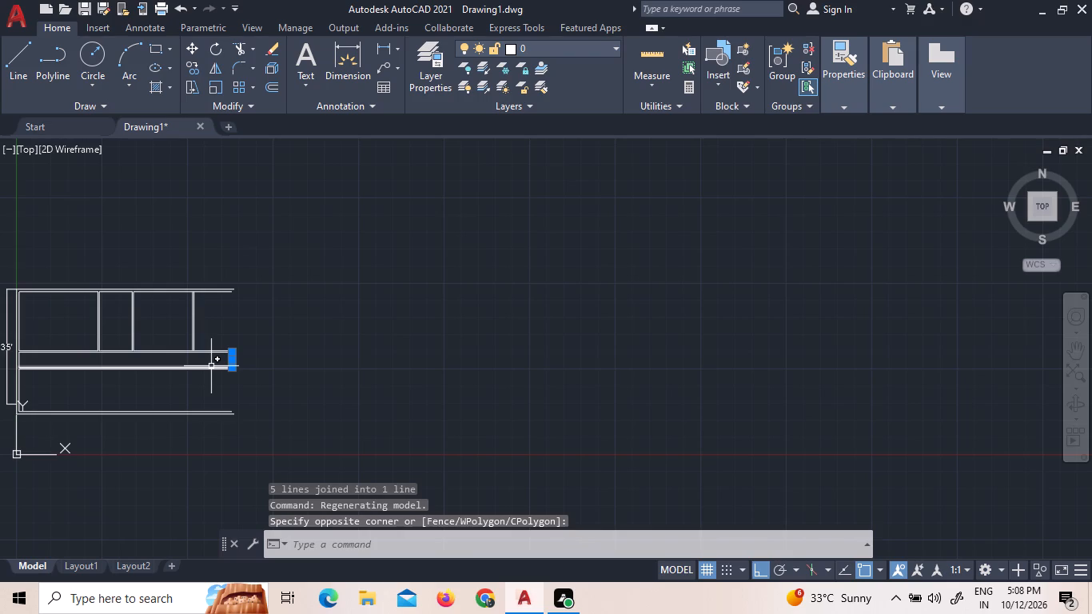
key("Delete")
Erase the 35' dimension beside the left outer wall.
scroll(145, 309, "up", 1)
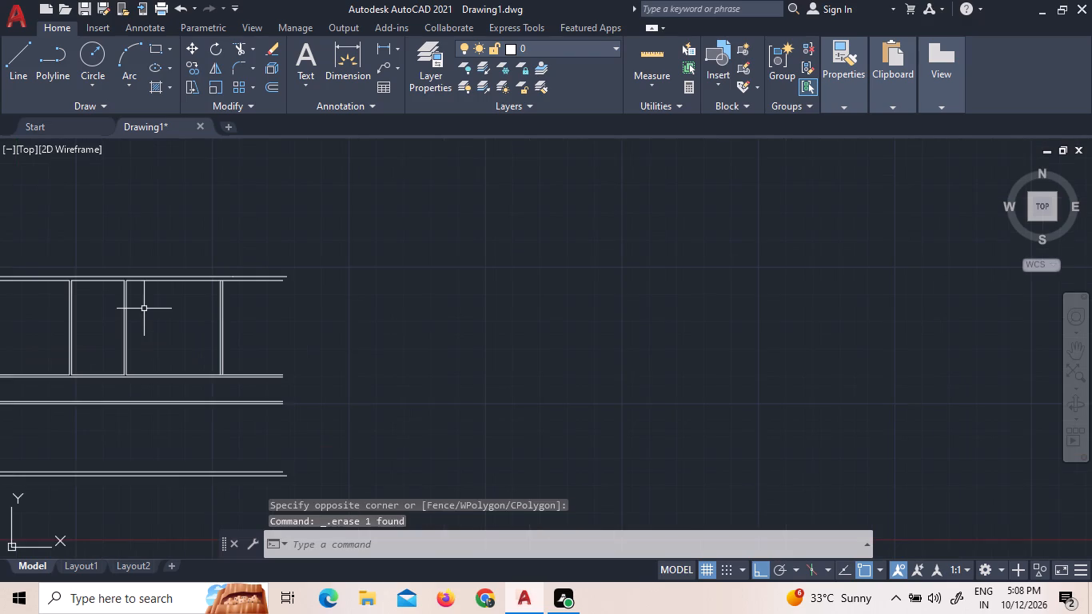
scroll(152, 312, "down", 2)
scroll(66, 327, "up", 1)
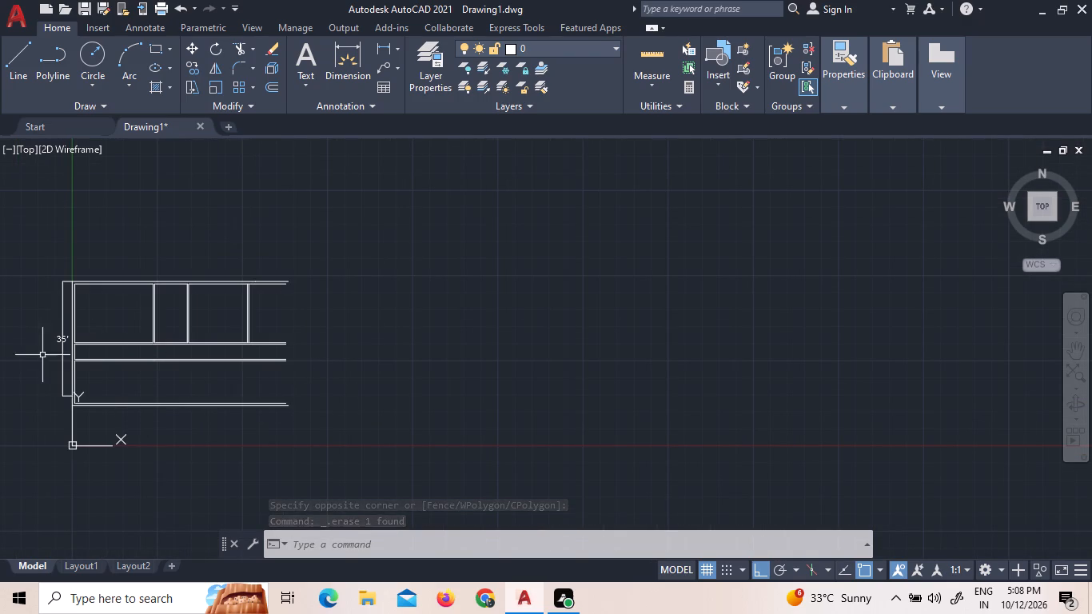
left_click(66, 329)
left_click(52, 320)
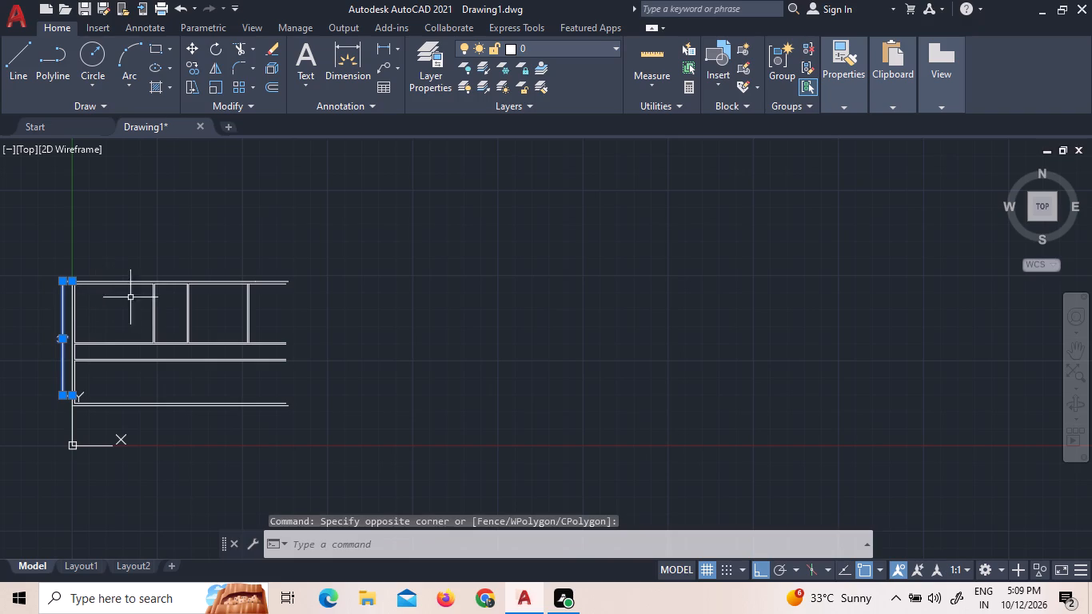
key("Delete")
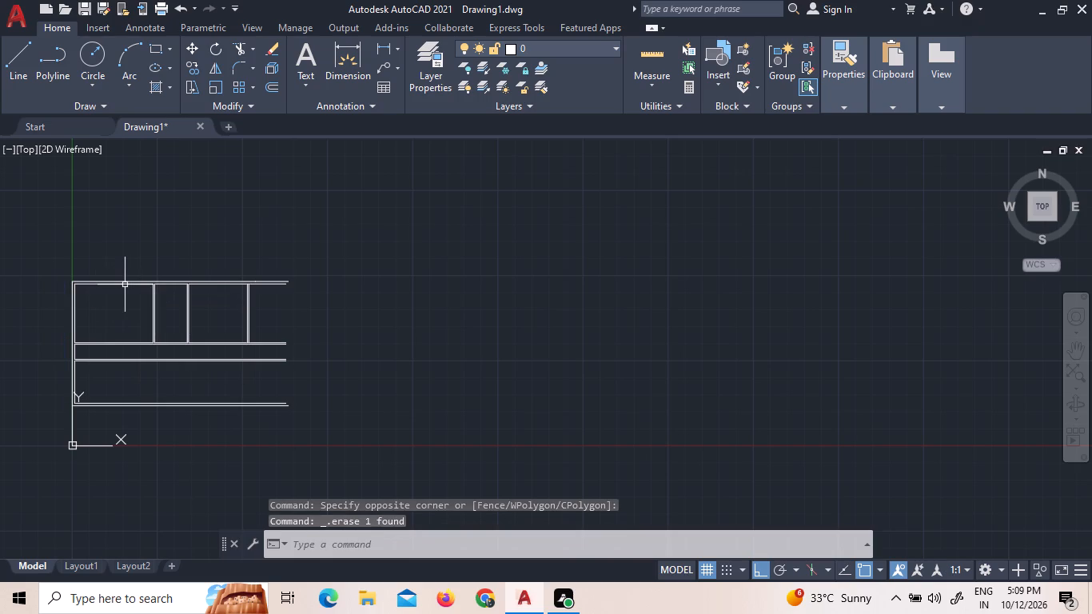
Offset the top outer wall's inner line over the two right-hand upper rooms 12' downward.
scroll(109, 277, "up", 2)
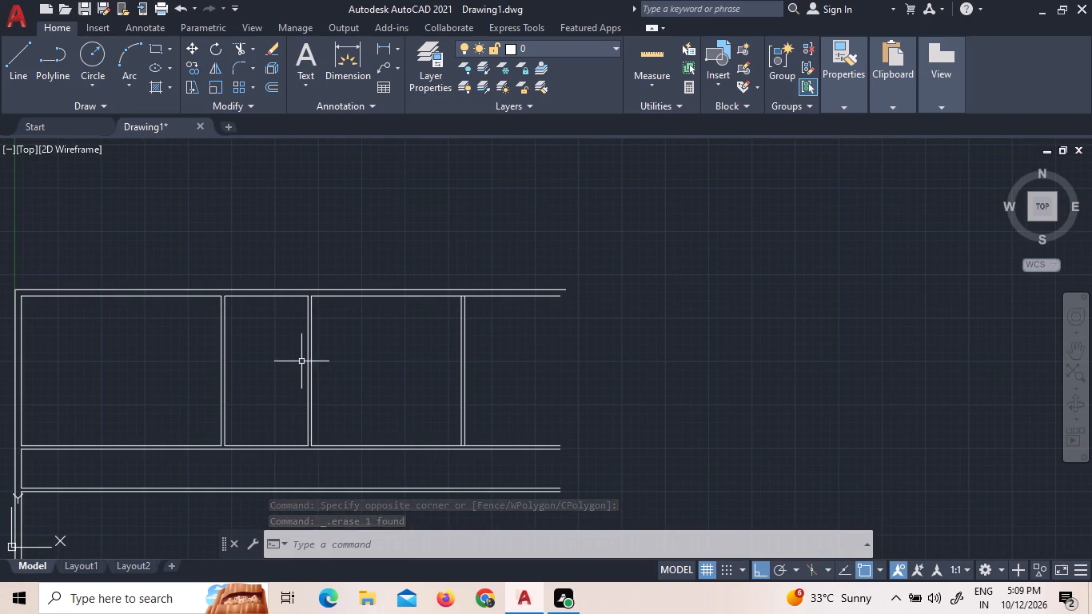
key("0")
key("BackSpace")
key("o")
key("Return")
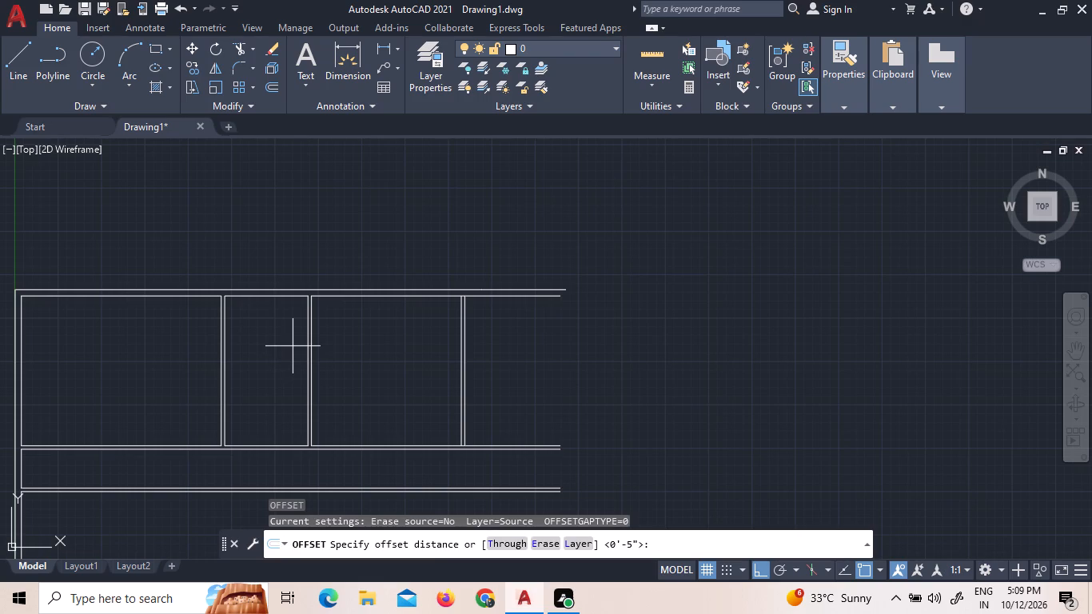
type("12'")
key("Return")
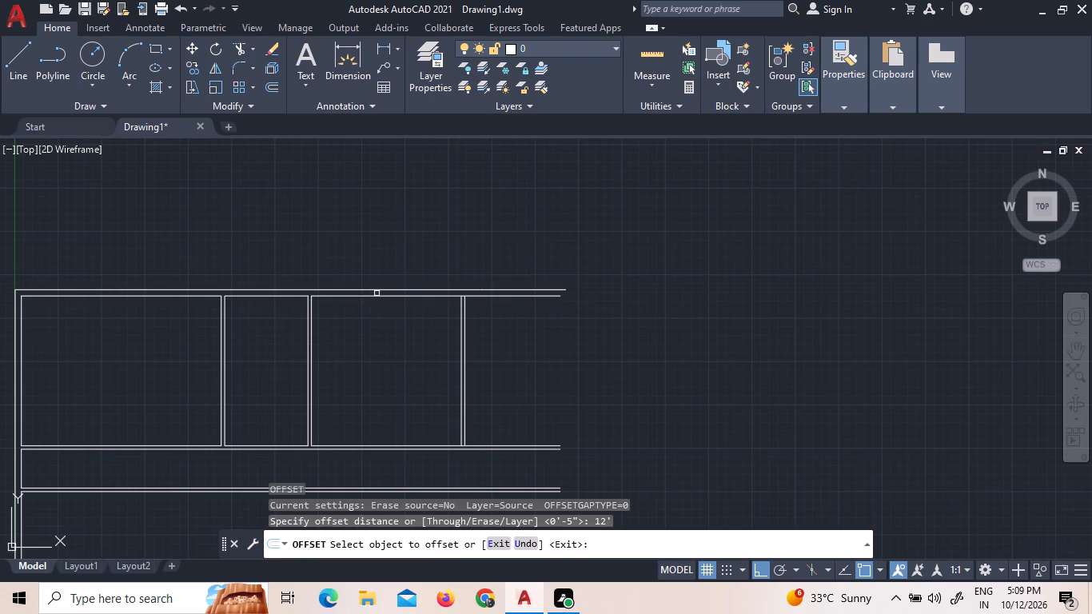
left_click(375, 297)
left_click(349, 361)
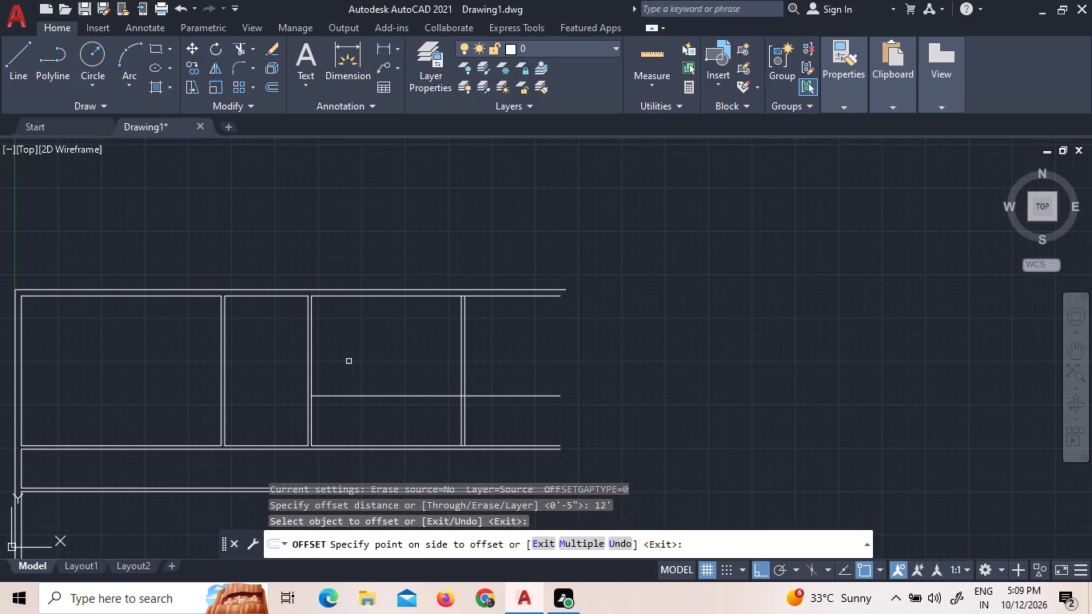
key("Escape")
Offset the new horizontal line in the right-hand upper rooms 5" downward to form a partition wall.
key("o")
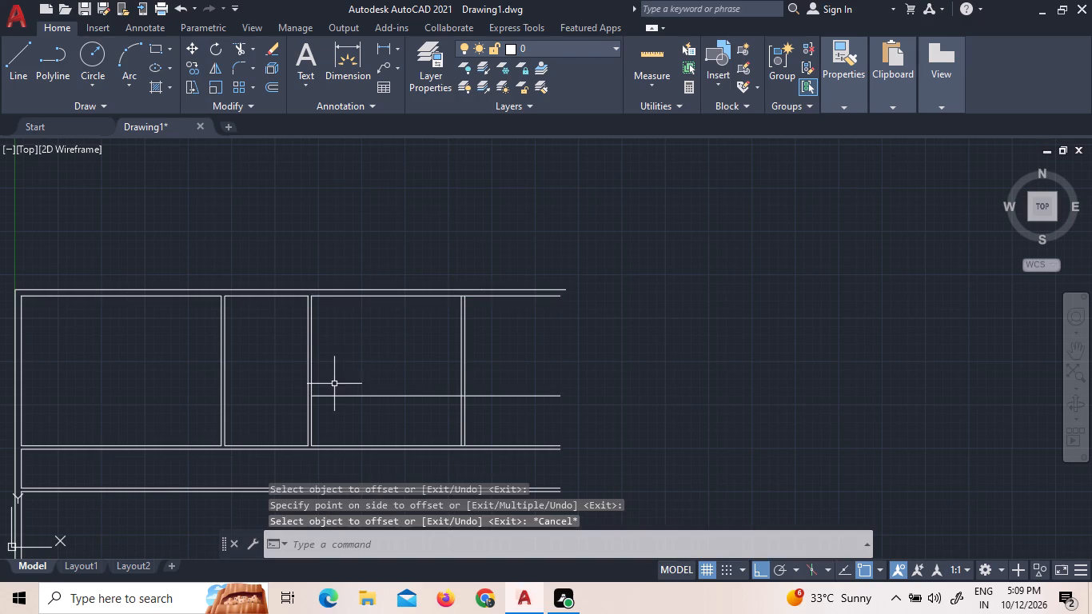
key("Return")
key("5")
key("shift+quotedbl")
key("Return")
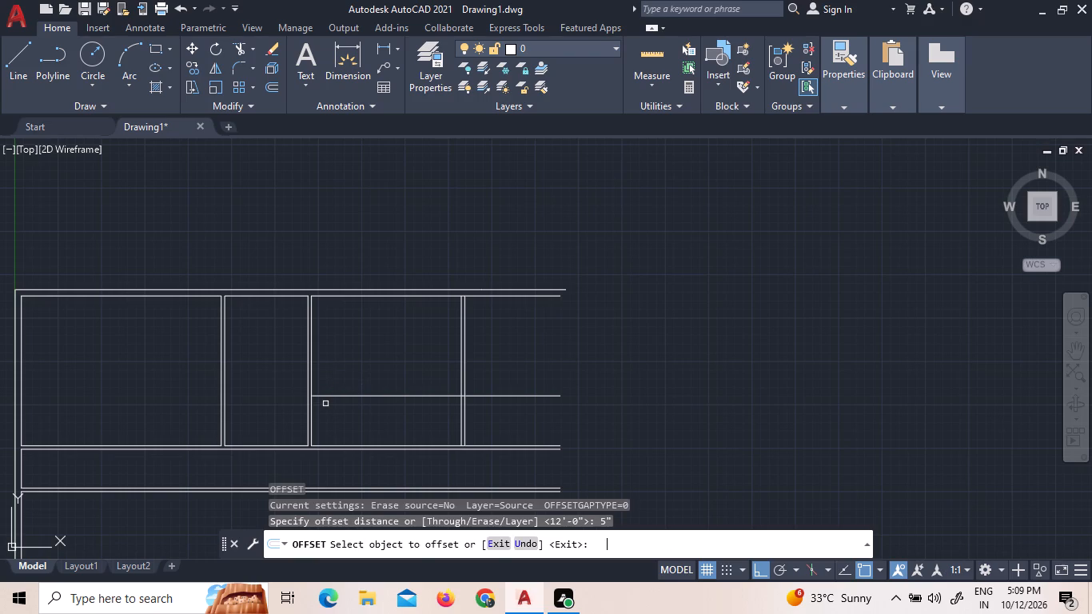
left_click(340, 397)
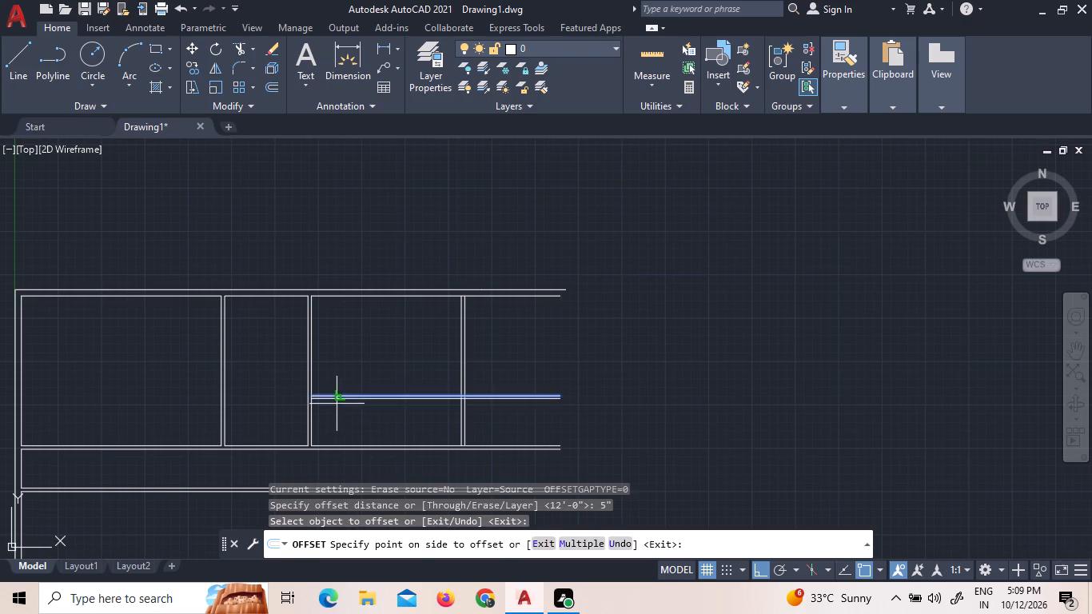
left_click(333, 409)
key("Escape")
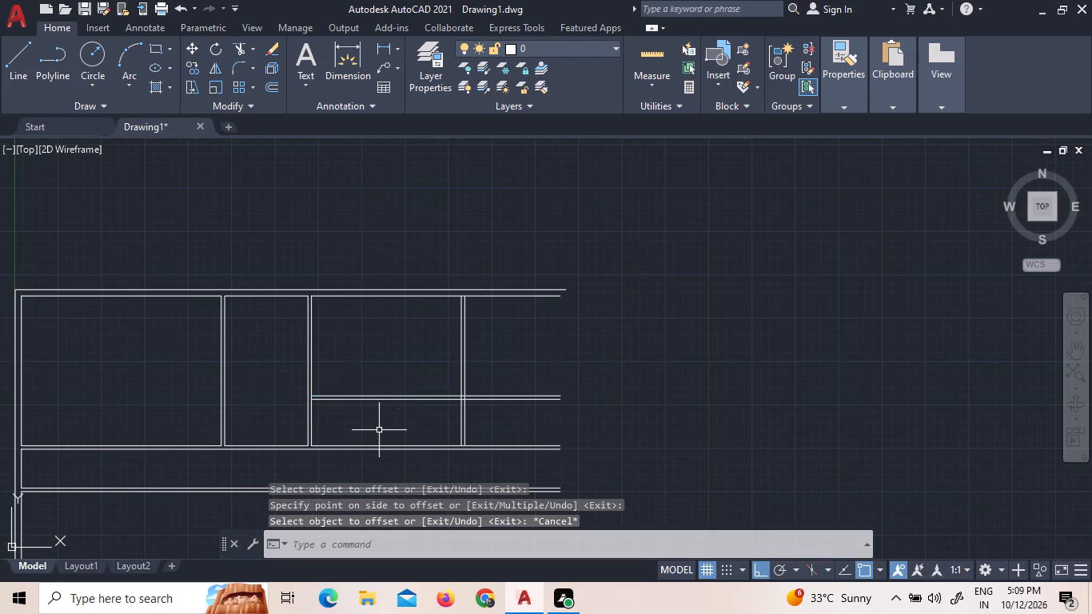
key("Escape")
Trim away the corridor's upper wall lines and the rightmost vertical partition below the new horizontal partition.
type("TR")
key("space")
key("space")
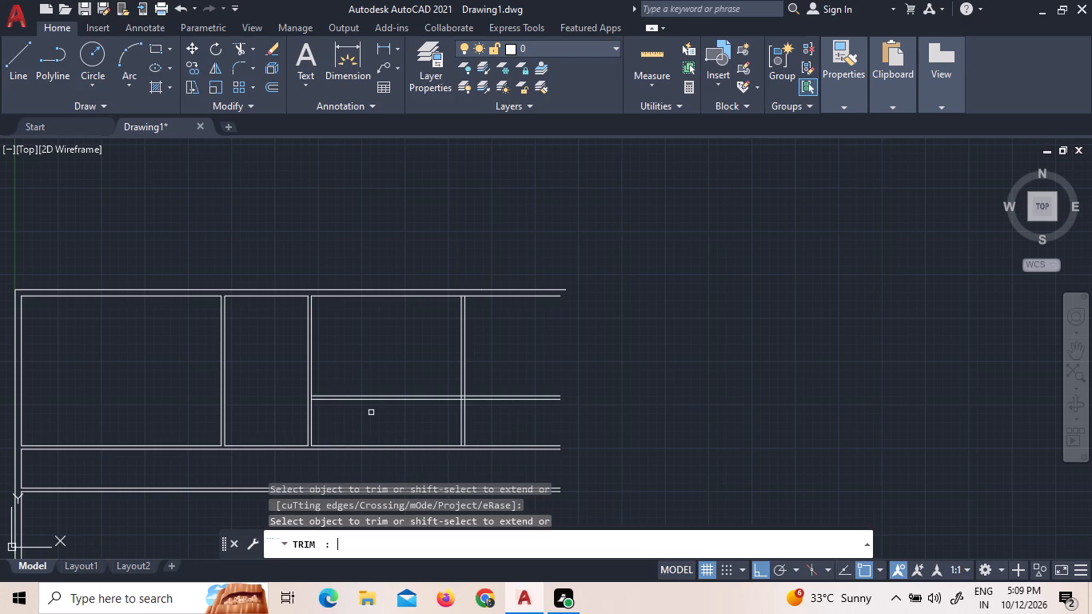
left_click(381, 478)
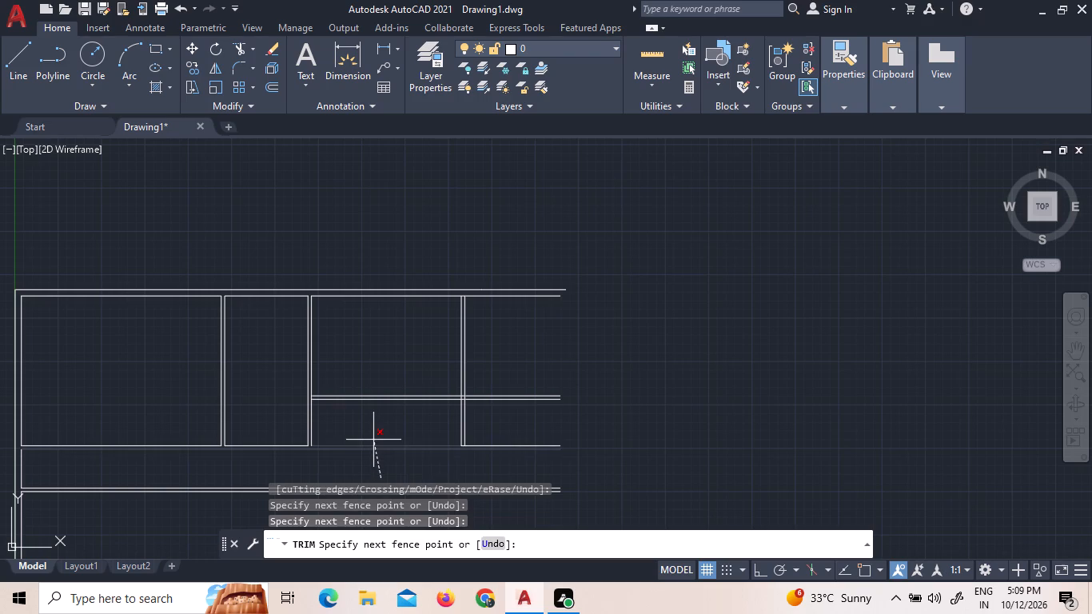
left_click(373, 440)
left_click(481, 447)
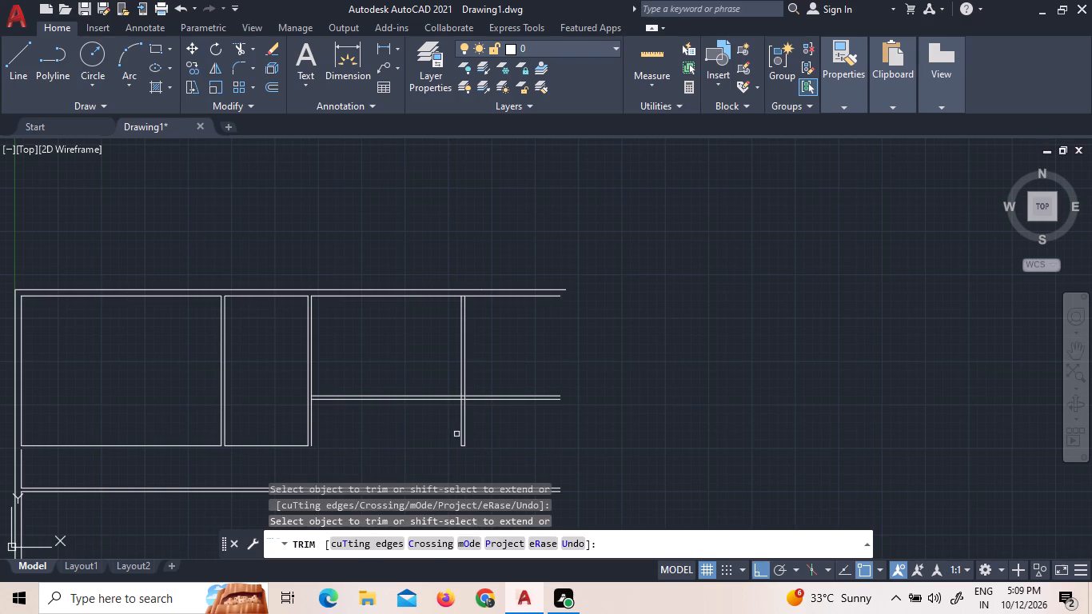
left_click(456, 434)
left_click(475, 425)
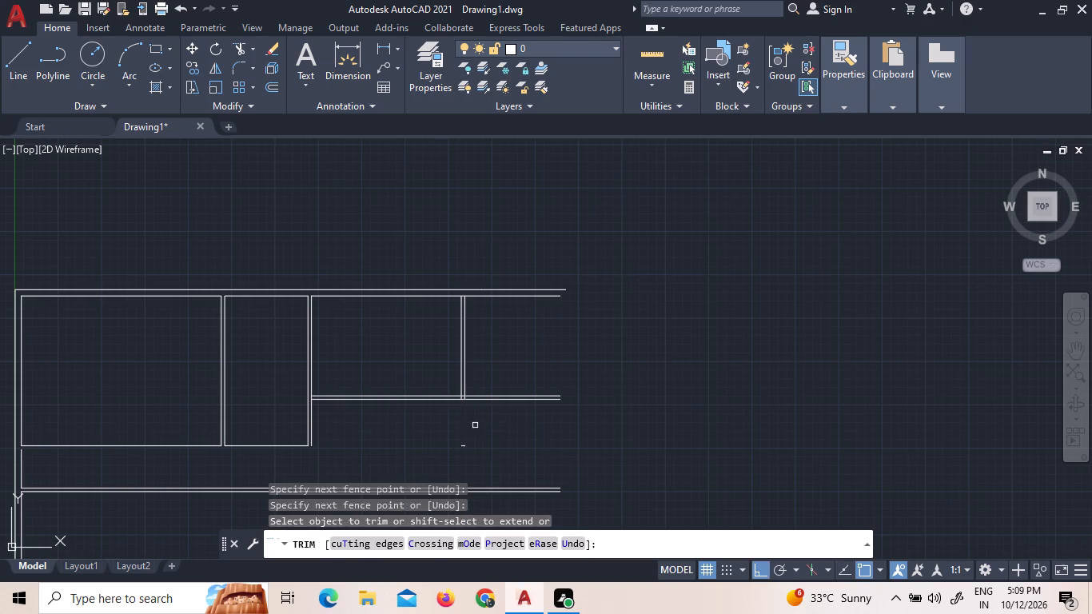
left_click_drag(475, 425, 488, 415)
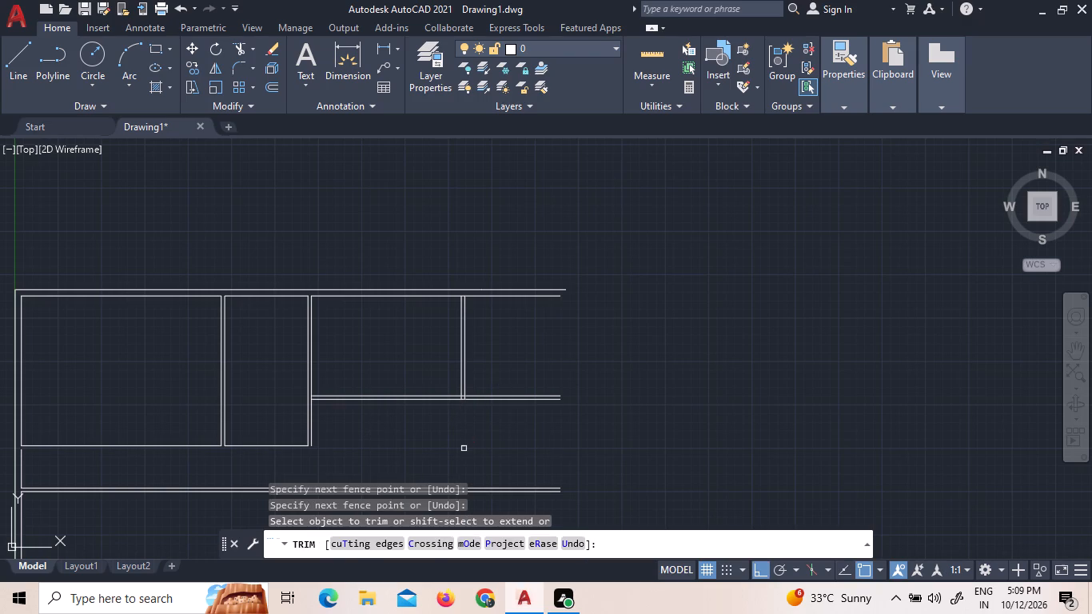
left_click(464, 447)
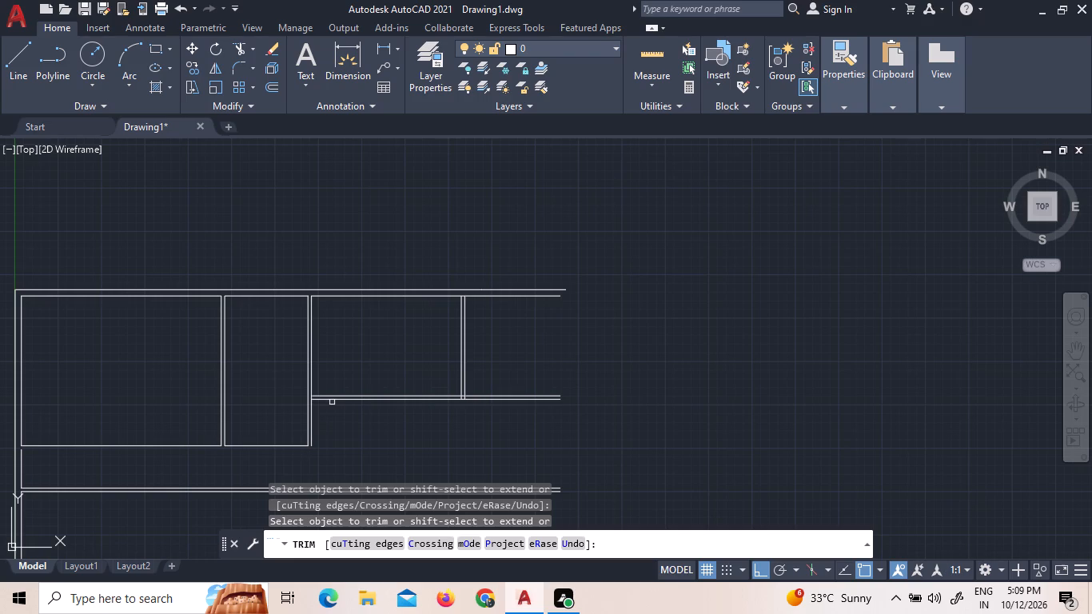
Trim the overlapping lines where the new horizontal partition meets the two vertical partitions.
scroll(313, 396, "up", 3)
left_click(307, 408)
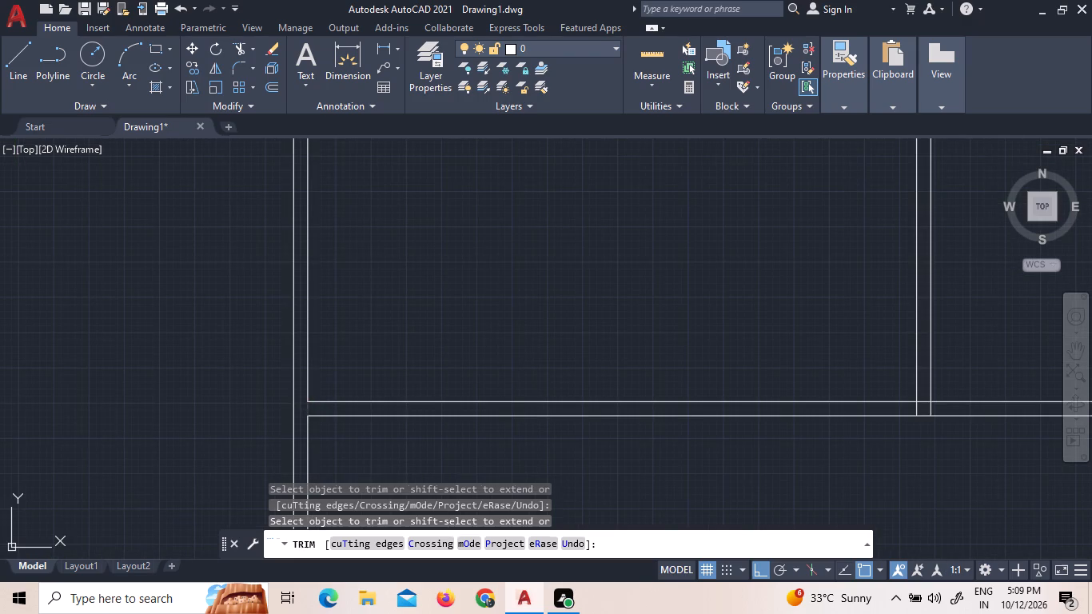
scroll(372, 413, "down", 2)
scroll(603, 423, "up", 2)
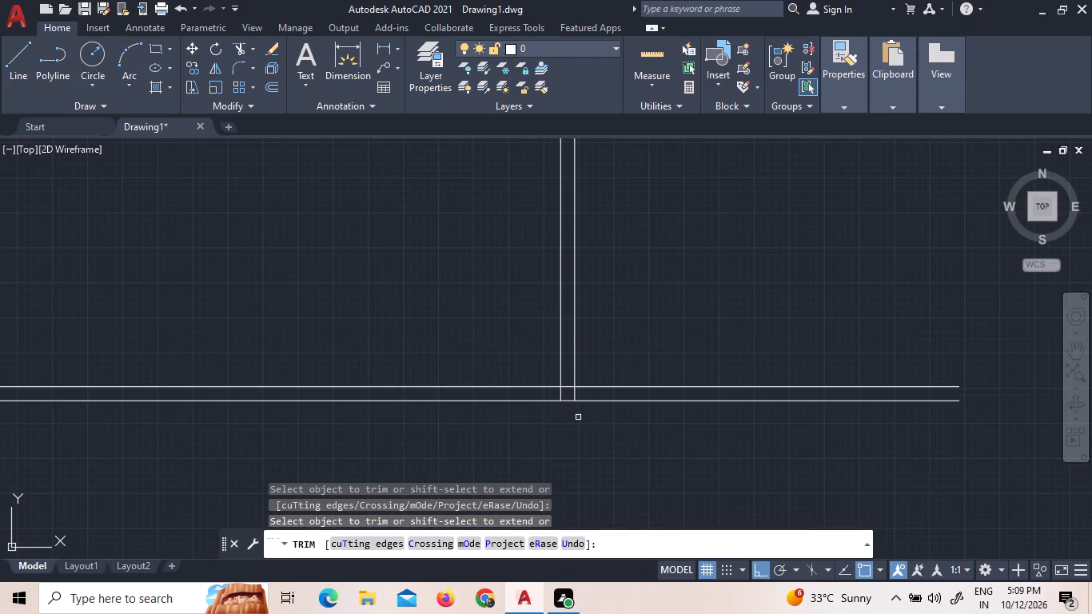
left_click_drag(547, 393, 568, 389)
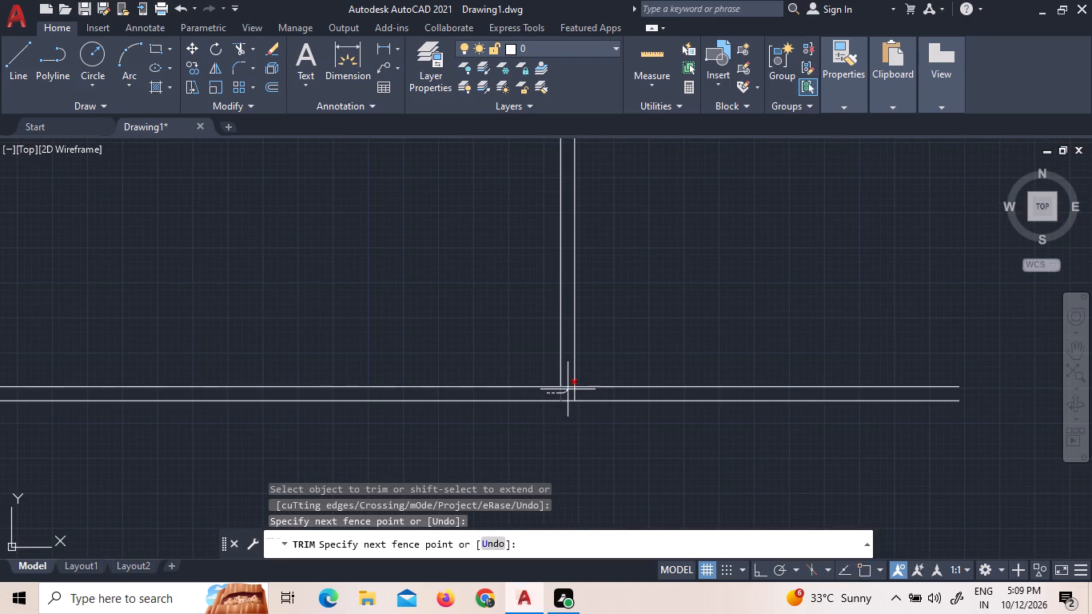
left_click_drag(568, 389, 576, 393)
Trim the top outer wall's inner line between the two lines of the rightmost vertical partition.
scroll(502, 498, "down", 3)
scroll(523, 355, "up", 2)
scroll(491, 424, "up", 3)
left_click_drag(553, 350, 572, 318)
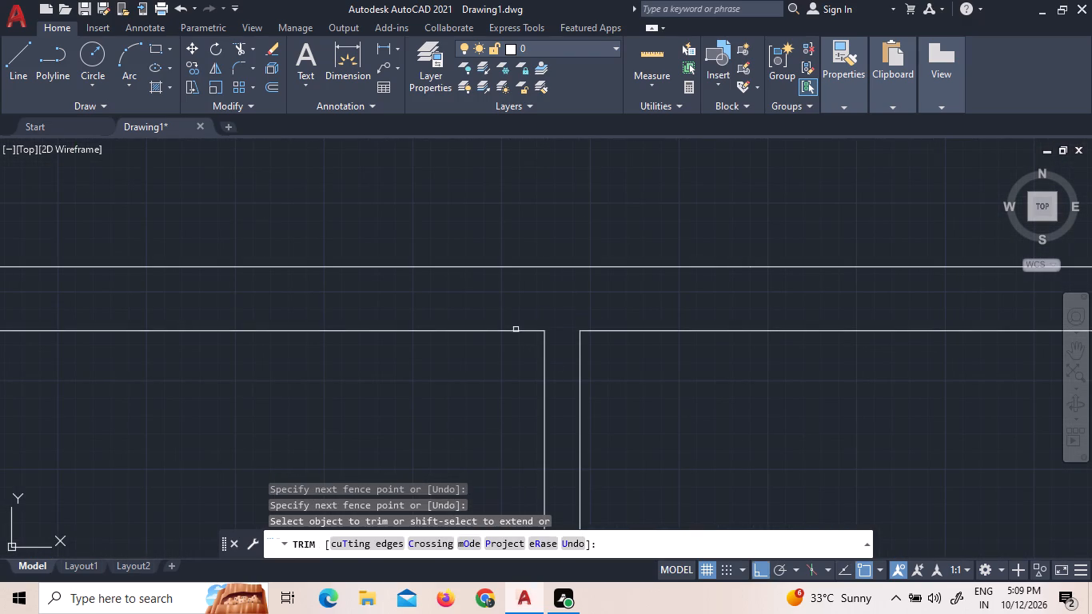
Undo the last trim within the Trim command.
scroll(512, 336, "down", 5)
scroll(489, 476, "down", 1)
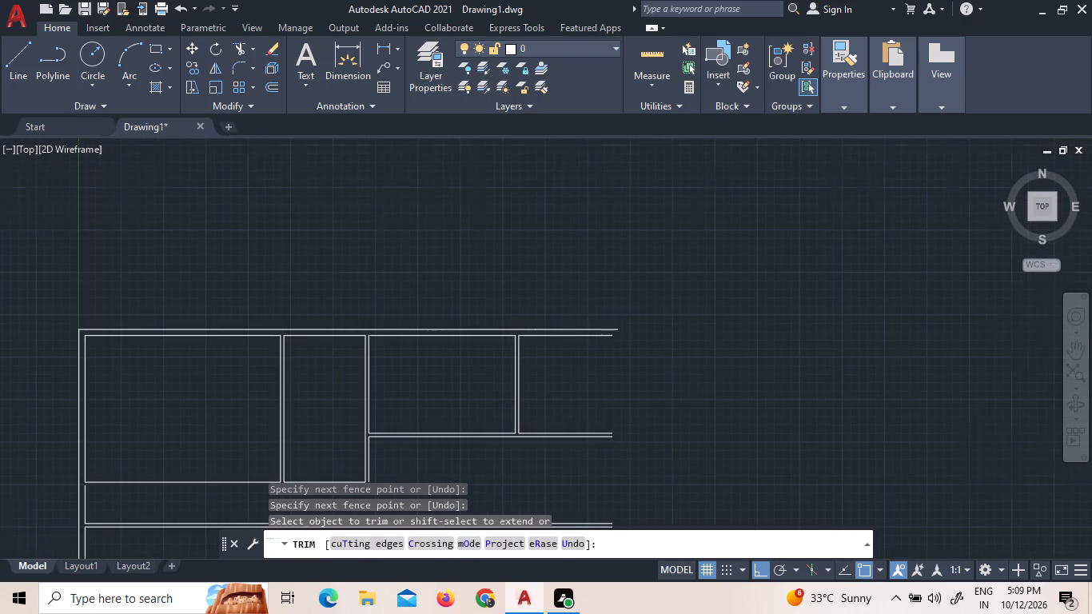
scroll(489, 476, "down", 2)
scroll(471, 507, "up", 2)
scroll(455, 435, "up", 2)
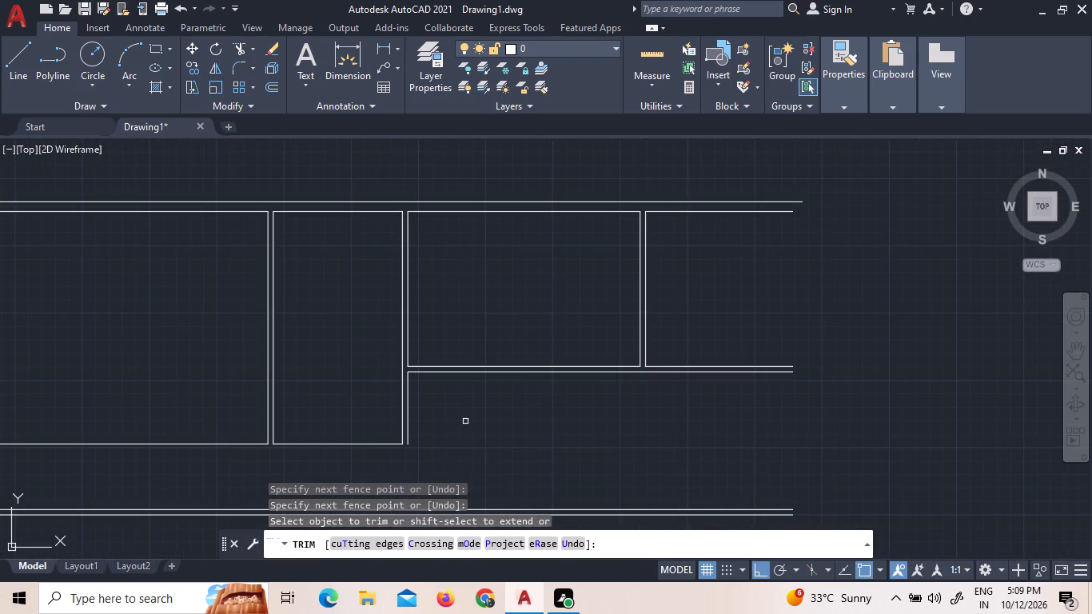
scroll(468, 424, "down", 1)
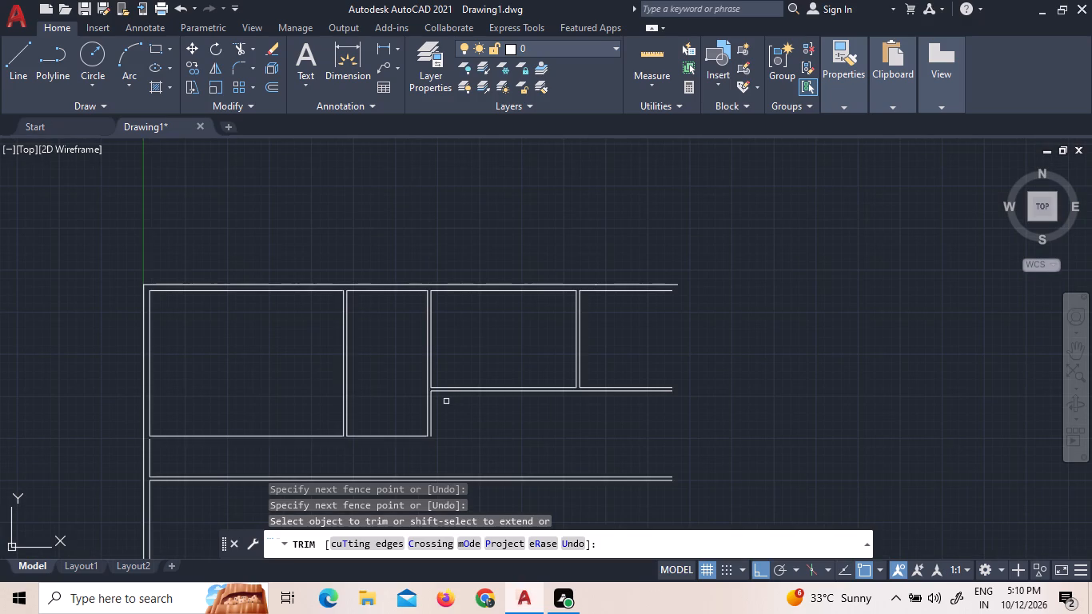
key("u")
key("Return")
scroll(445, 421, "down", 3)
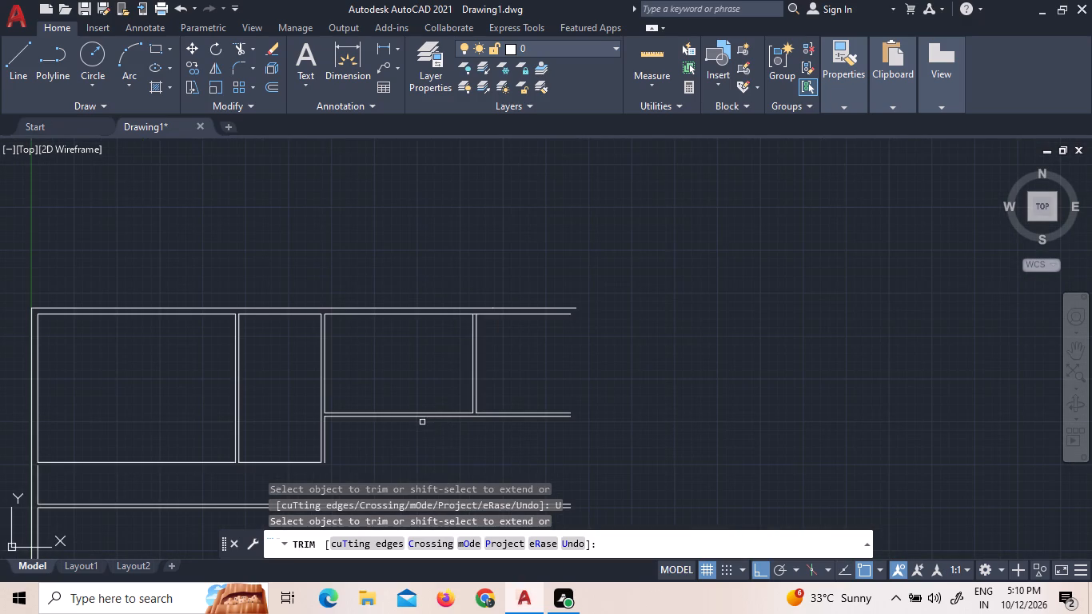
Undo one more trim within the Trim command and end the command.
key("u")
key("Return")
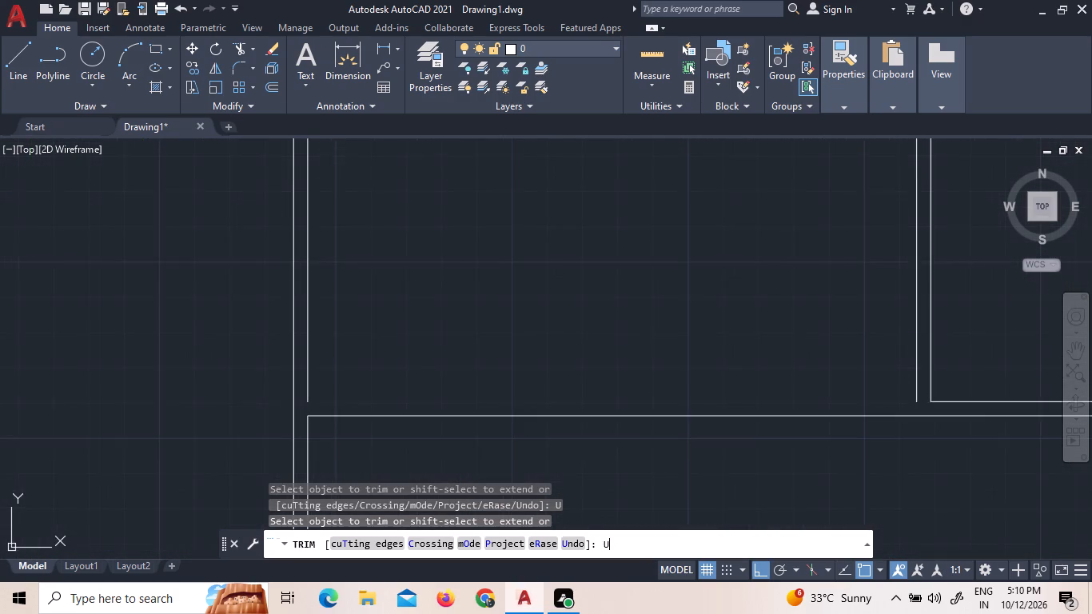
scroll(471, 474, "down", 4)
scroll(524, 433, "down", 3)
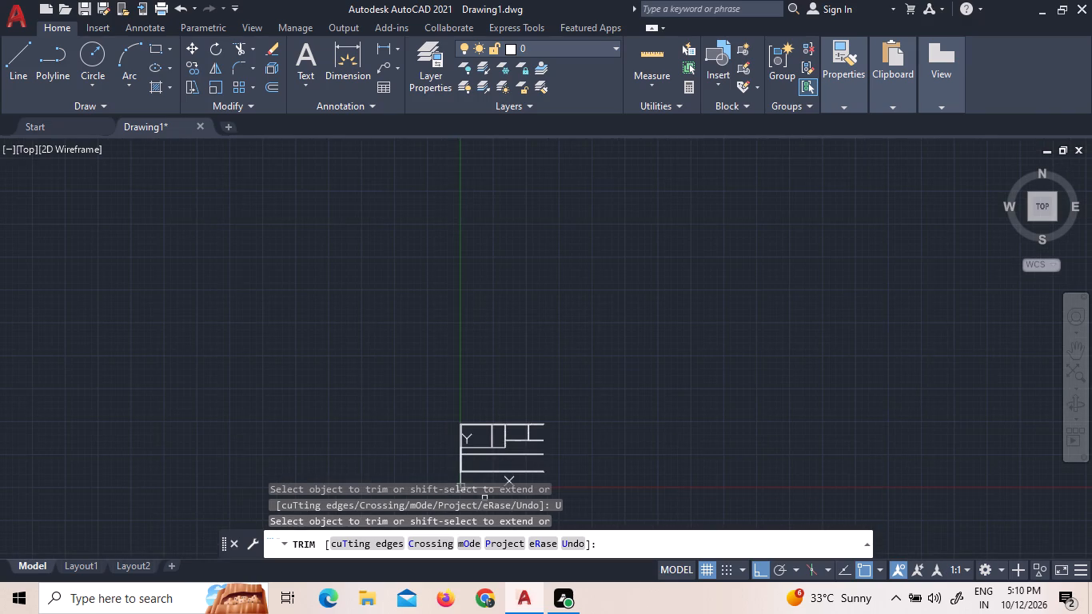
scroll(500, 456, "up", 4)
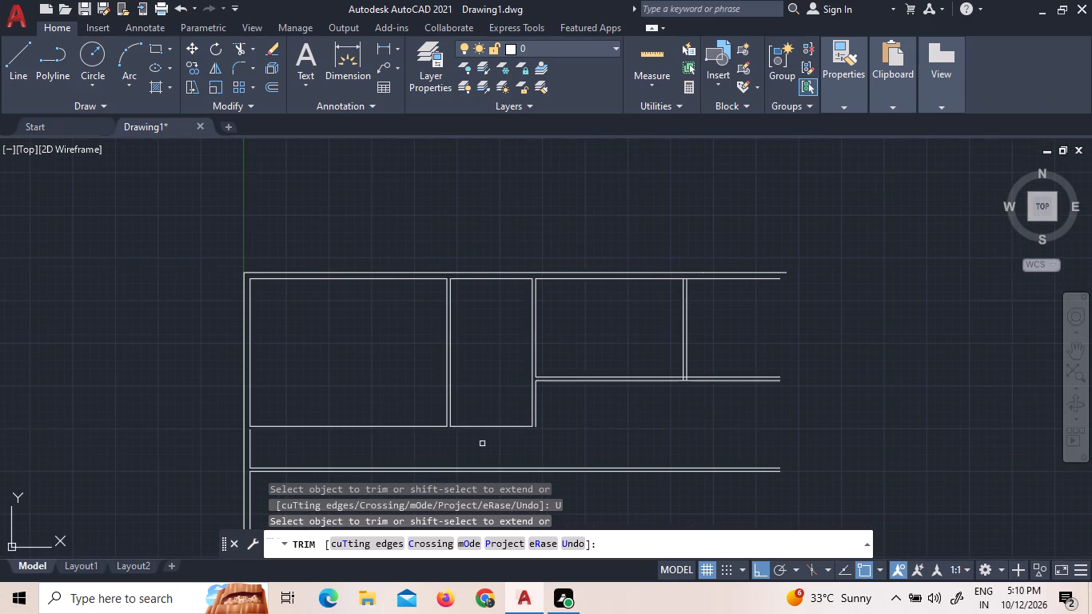
key("Escape")
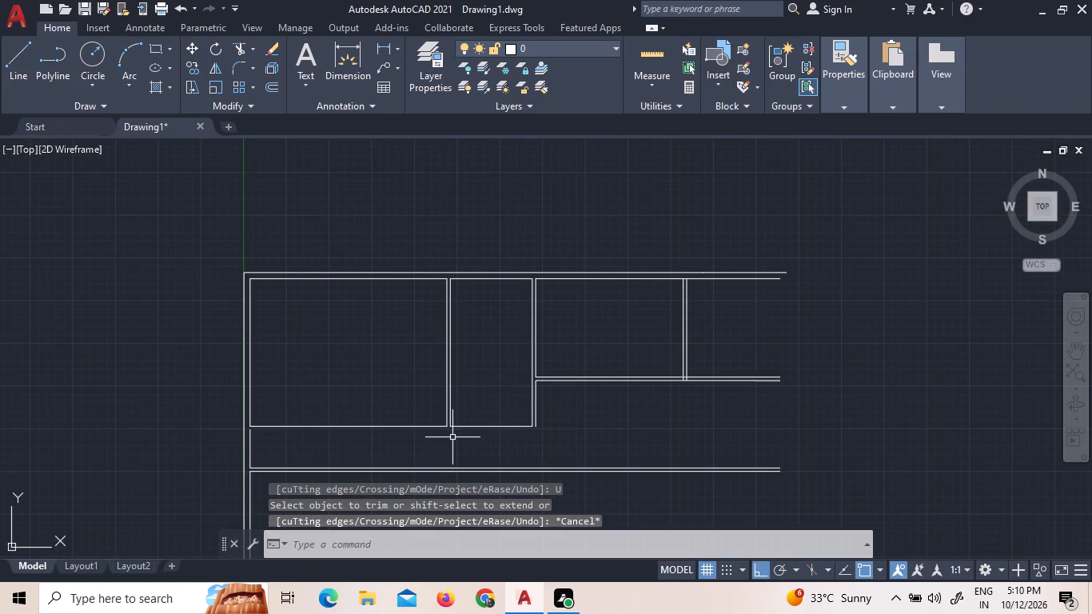
Offset the bottom lines of the two left-hand upper rooms 5" downward toward the corridor.
key("o")
key("Return")
key("5")
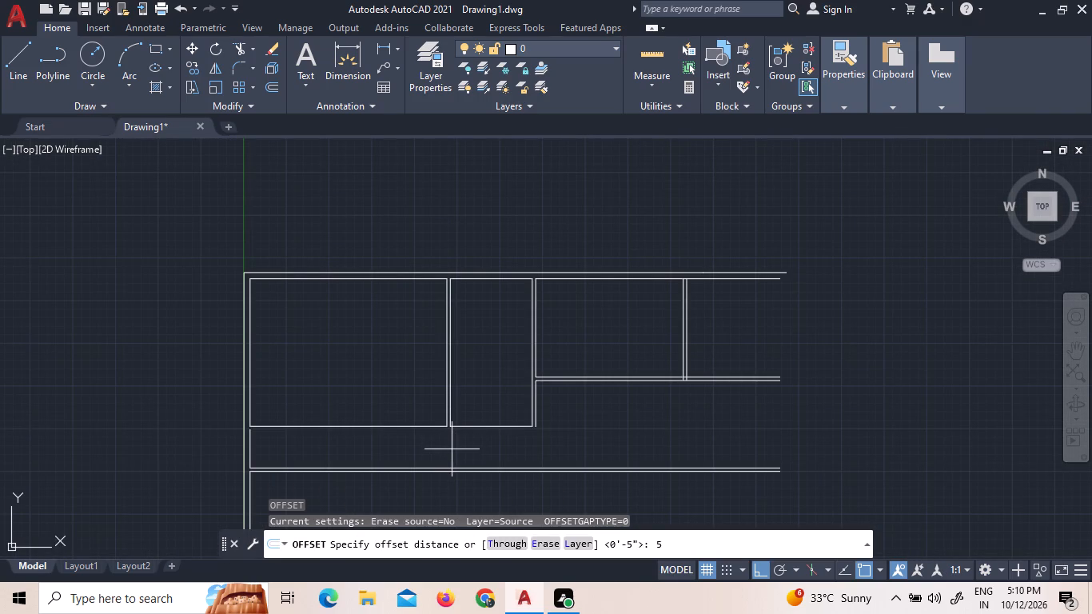
key("shift+quotedbl")
key("Return")
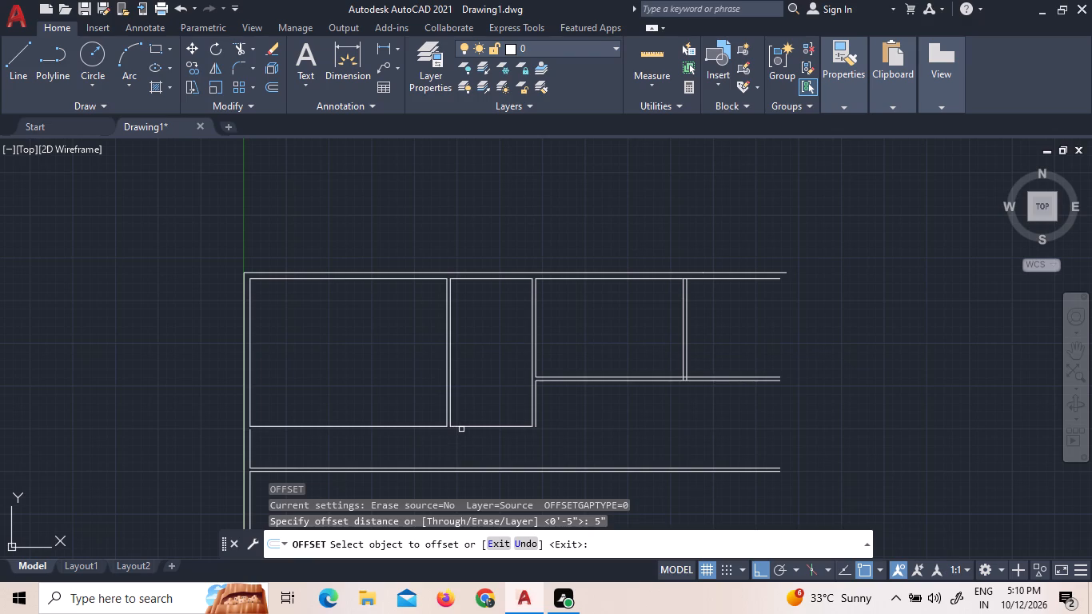
left_click(462, 428)
left_click(472, 440)
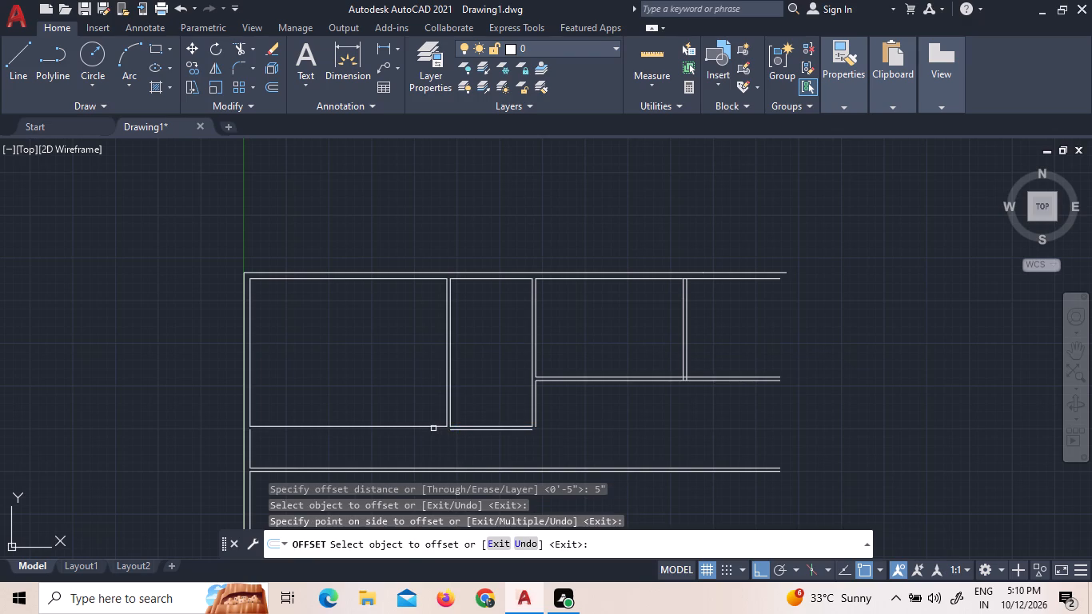
left_click(433, 429)
left_click(425, 438)
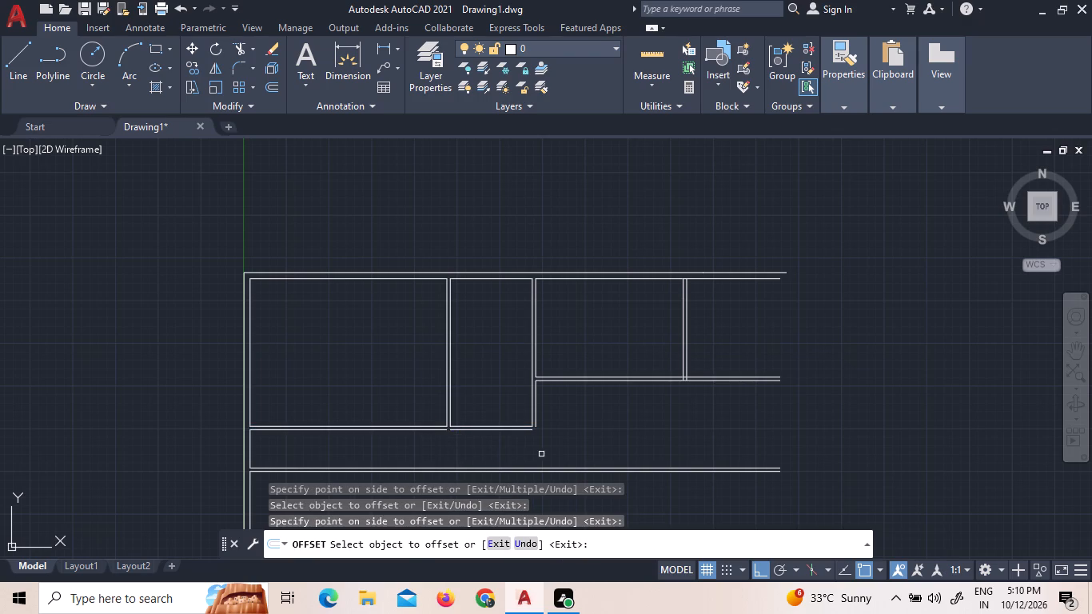
left_click(551, 456)
right_click(484, 449)
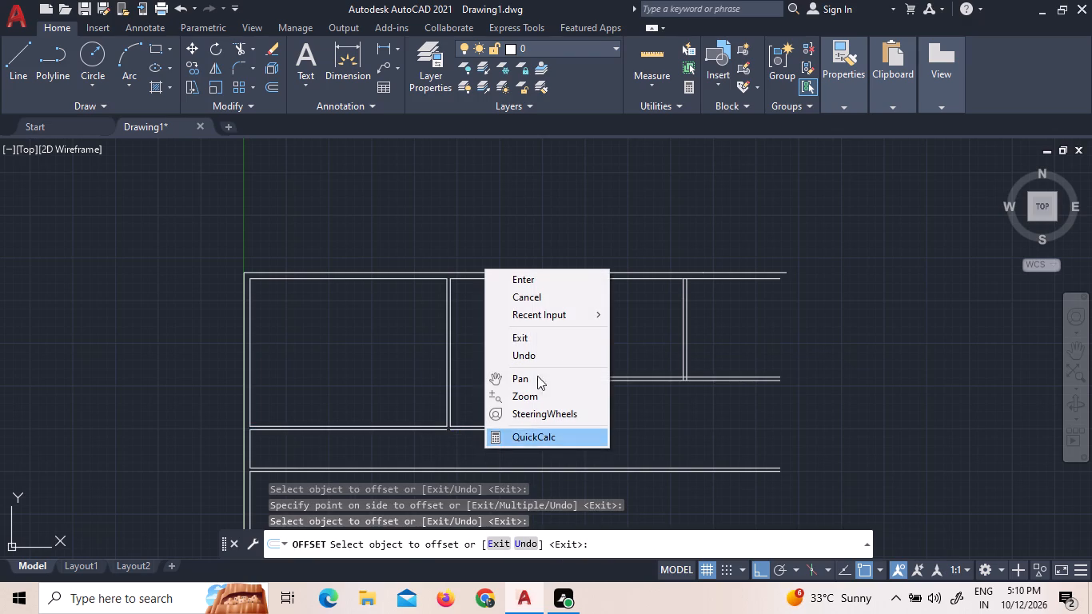
left_click(550, 281)
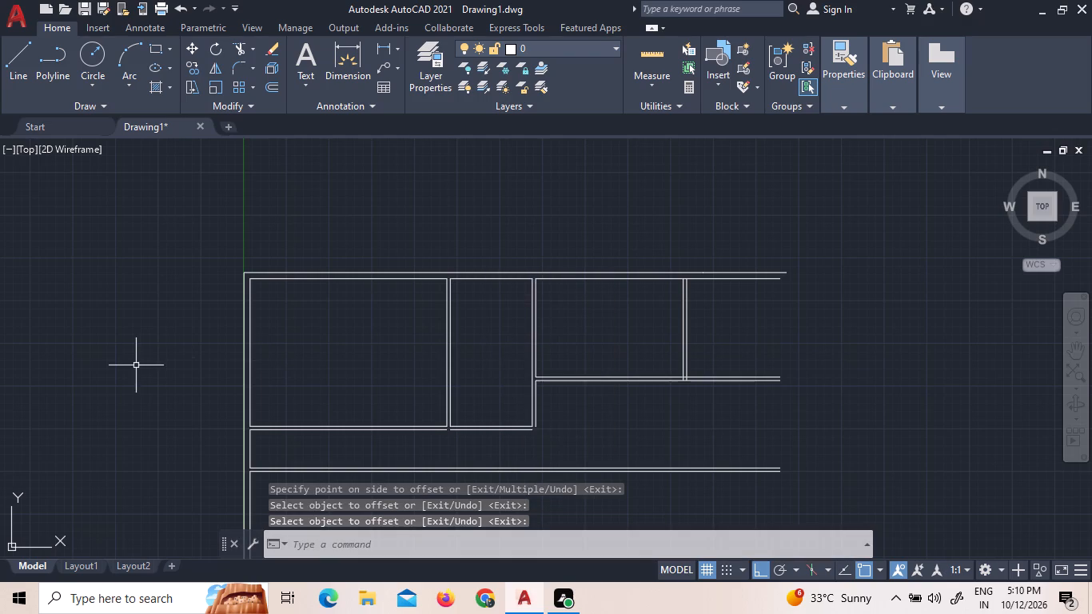
Join the two new offset lines below the left-hand upper rooms into one line.
left_click(479, 442)
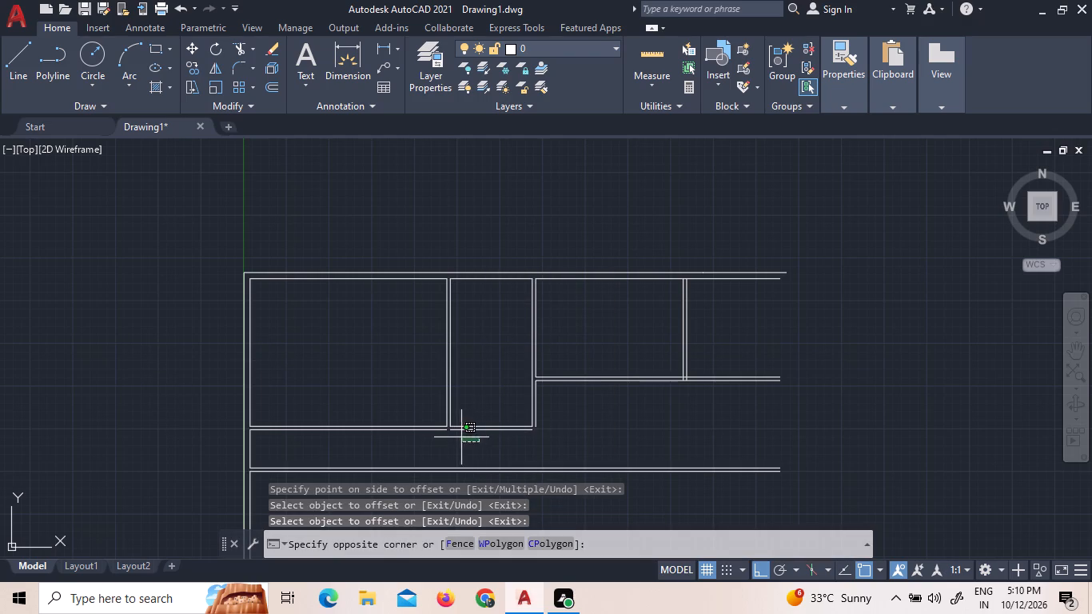
left_click(428, 429)
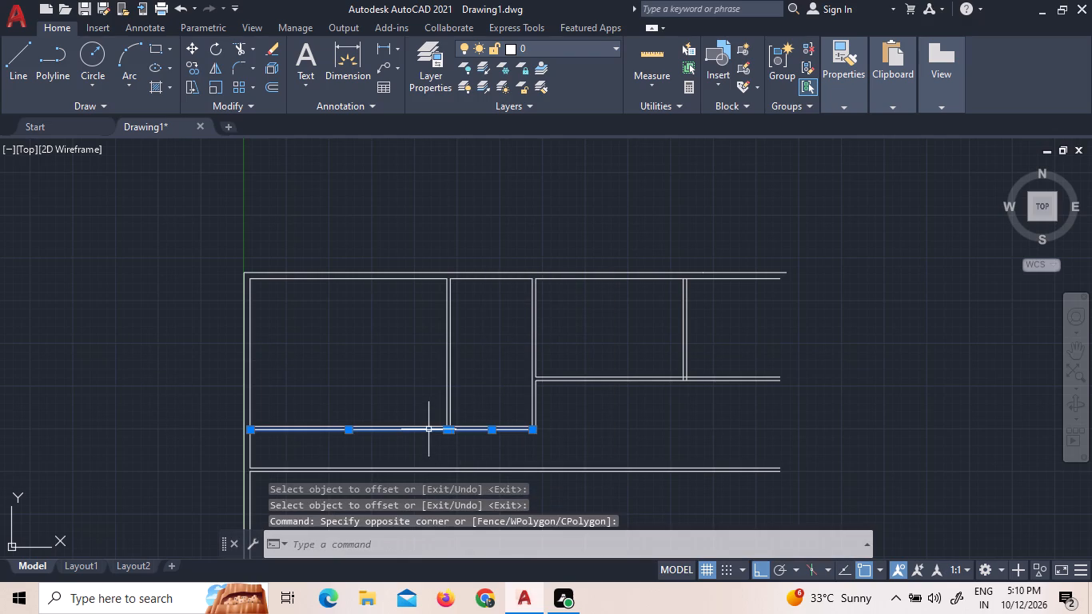
key("j")
key("Return")
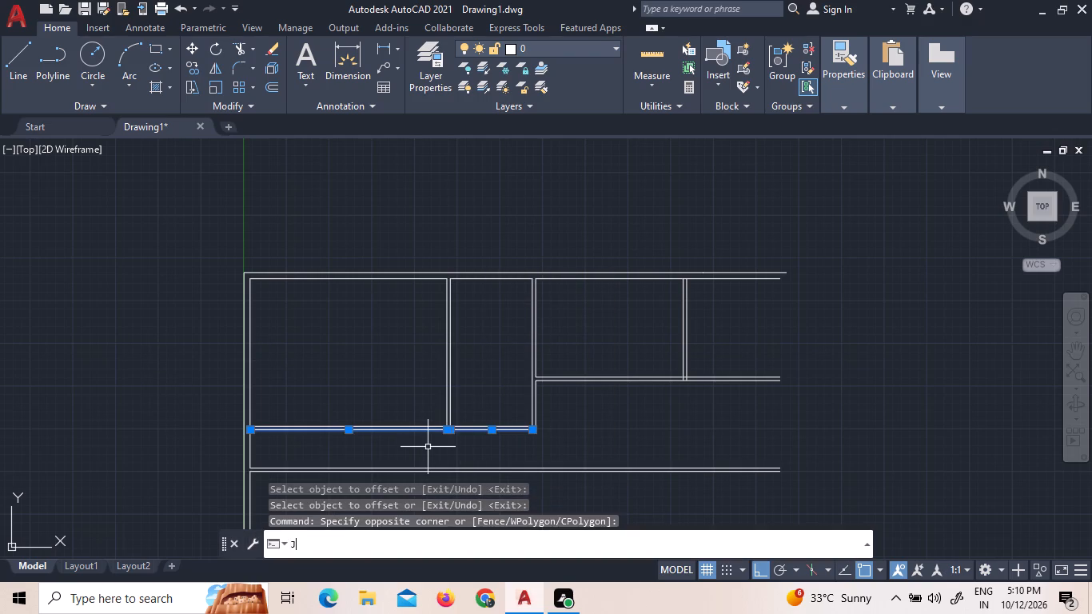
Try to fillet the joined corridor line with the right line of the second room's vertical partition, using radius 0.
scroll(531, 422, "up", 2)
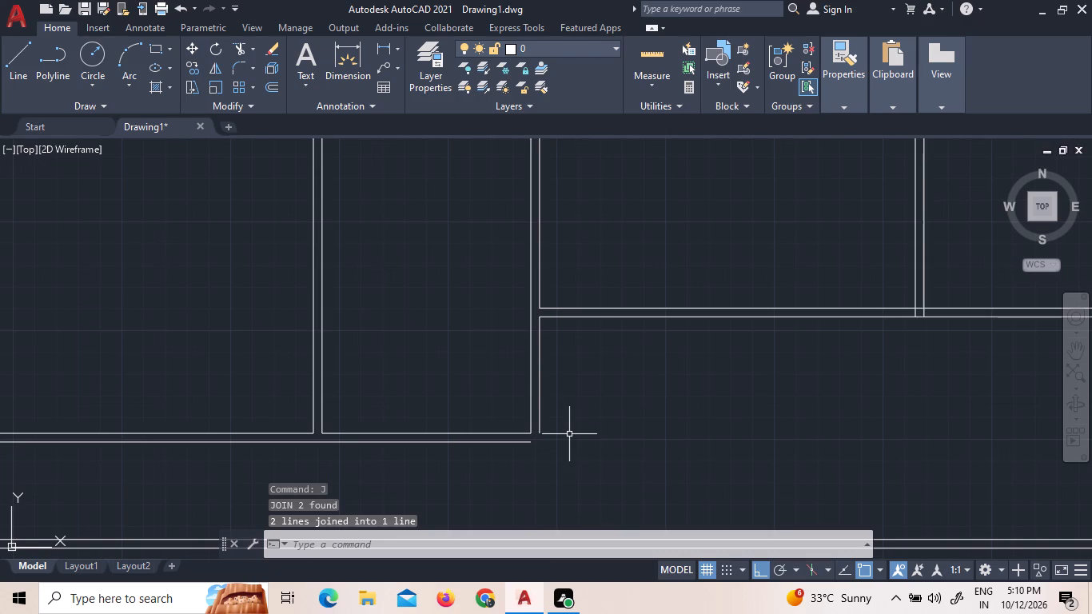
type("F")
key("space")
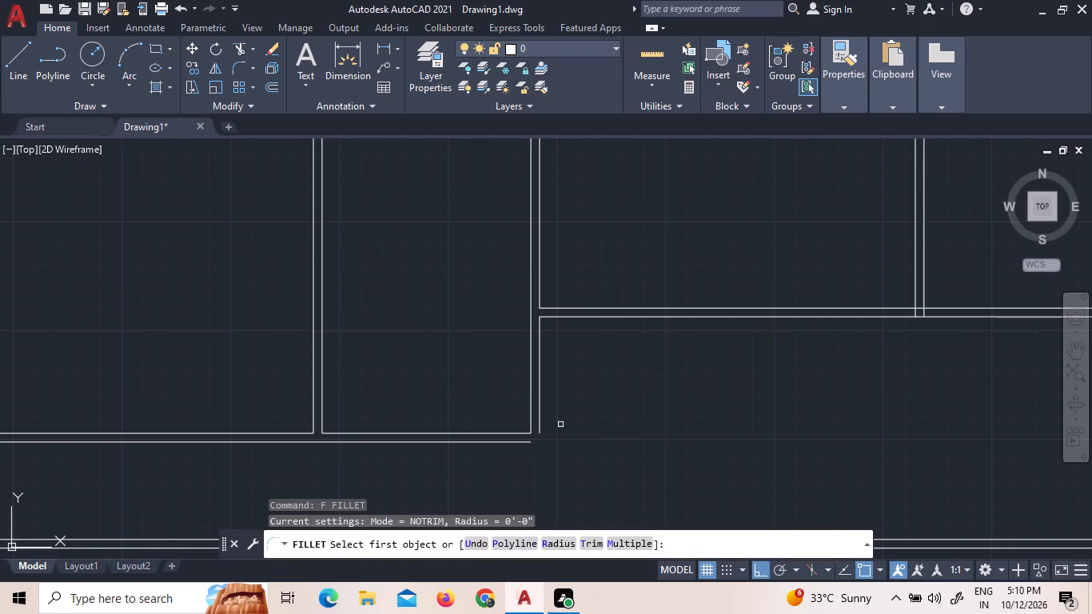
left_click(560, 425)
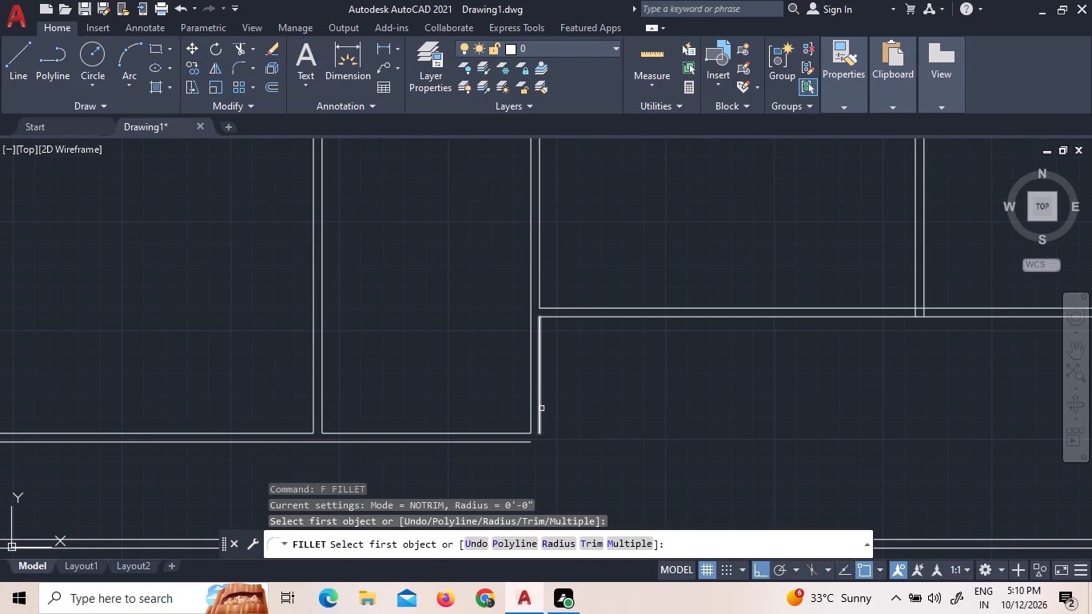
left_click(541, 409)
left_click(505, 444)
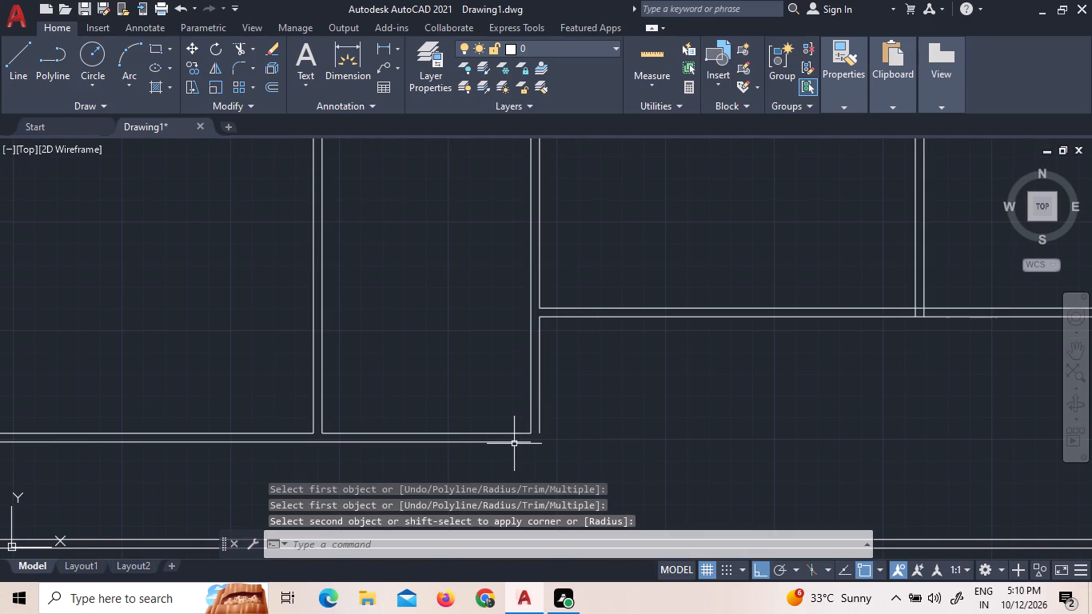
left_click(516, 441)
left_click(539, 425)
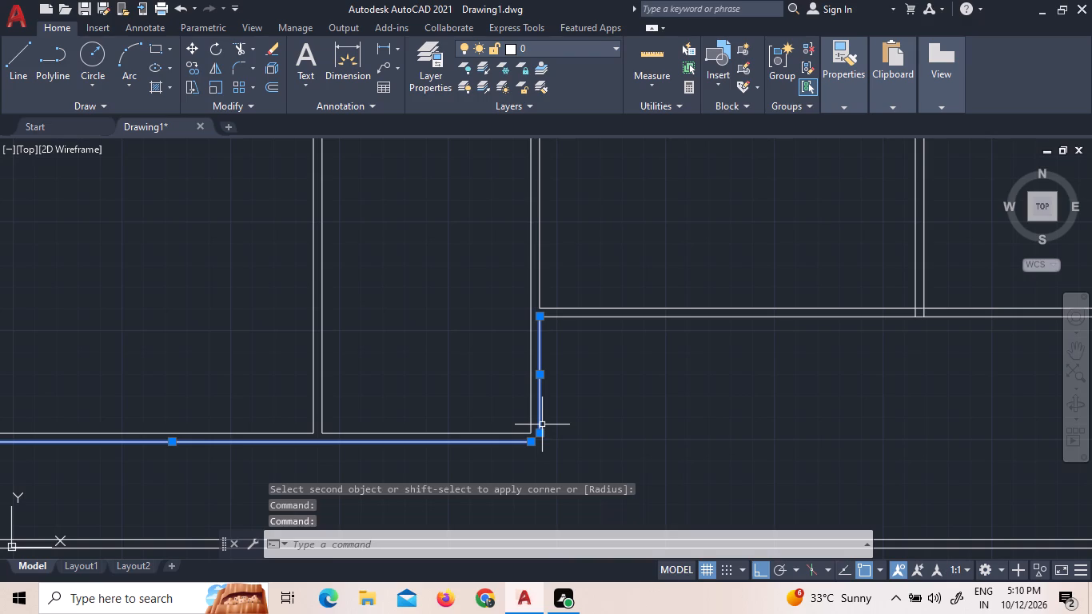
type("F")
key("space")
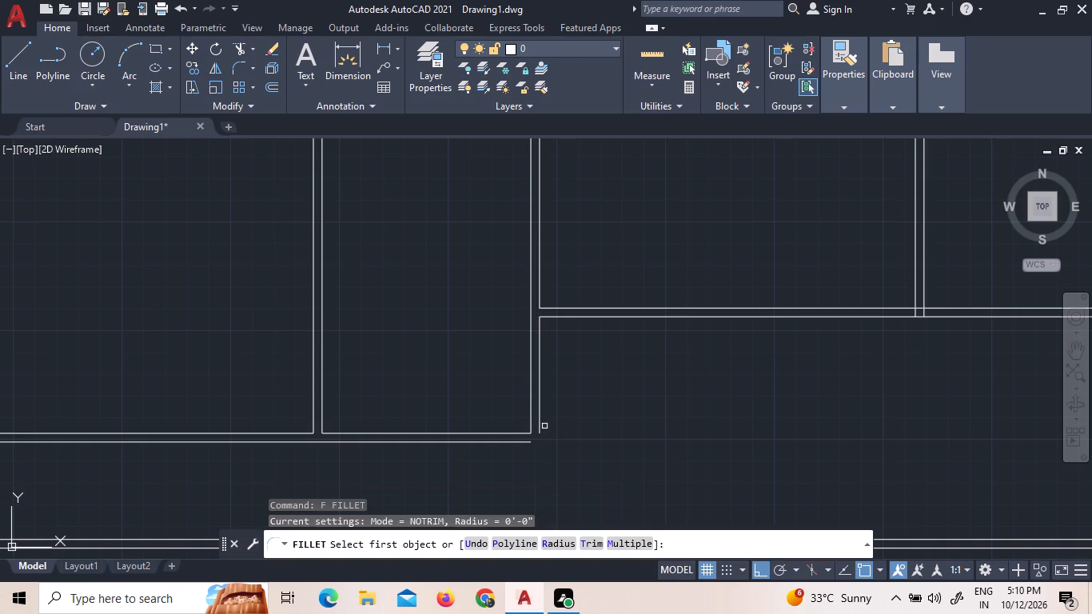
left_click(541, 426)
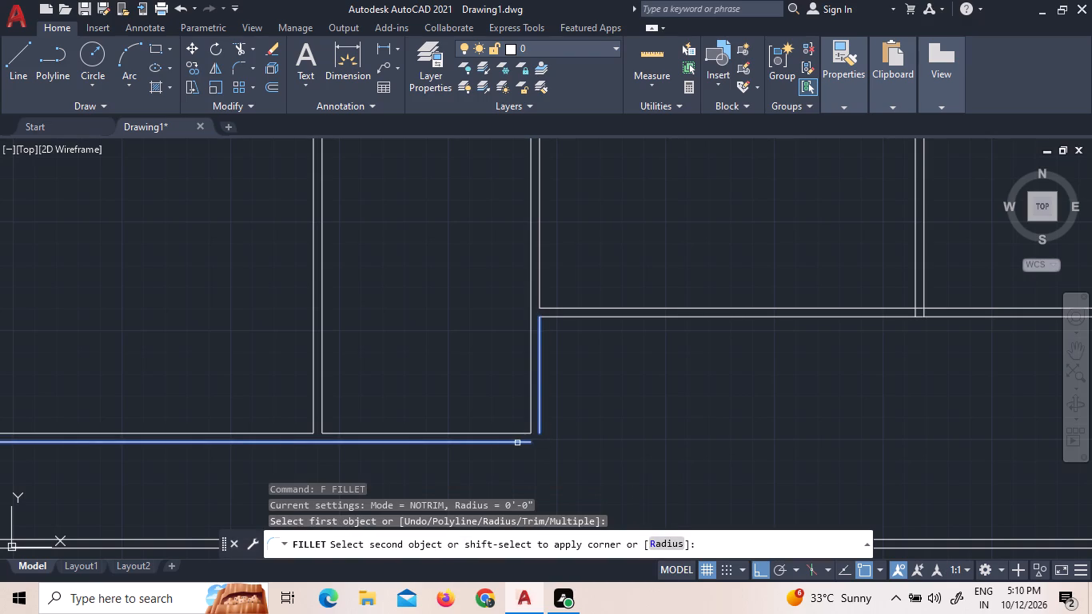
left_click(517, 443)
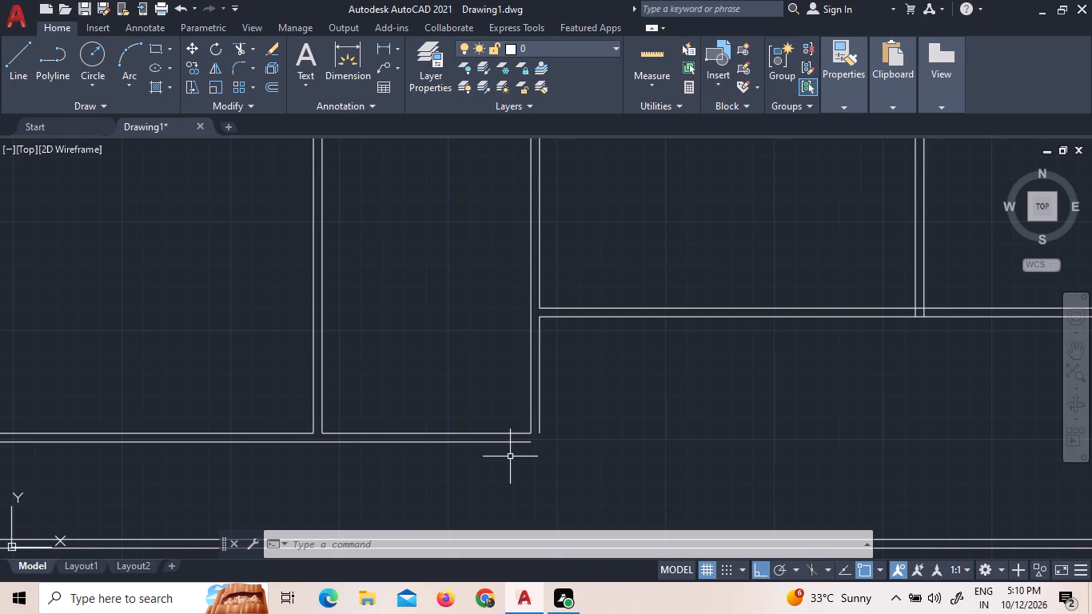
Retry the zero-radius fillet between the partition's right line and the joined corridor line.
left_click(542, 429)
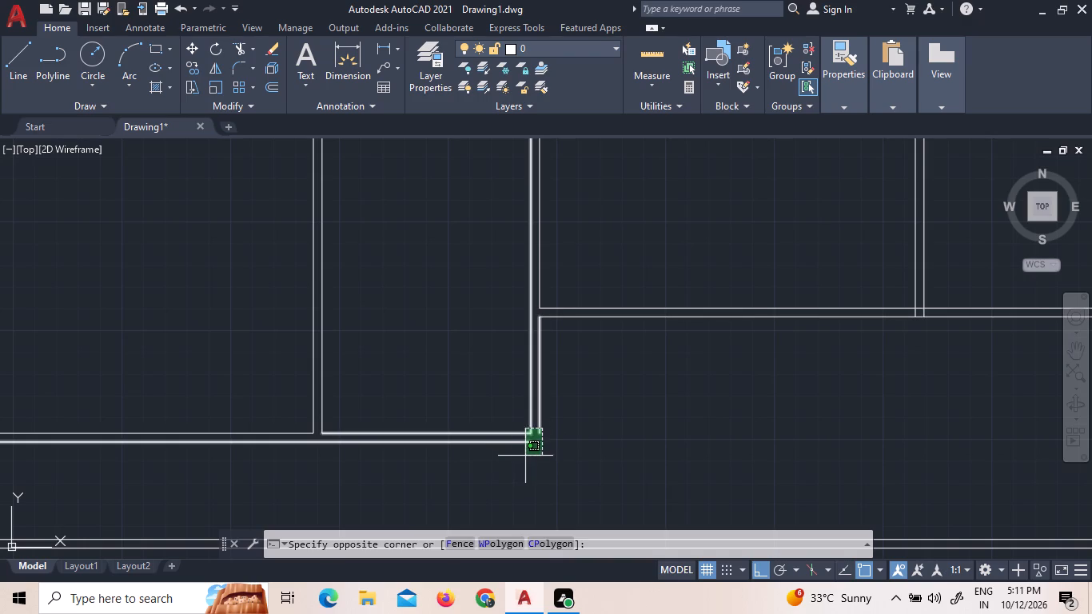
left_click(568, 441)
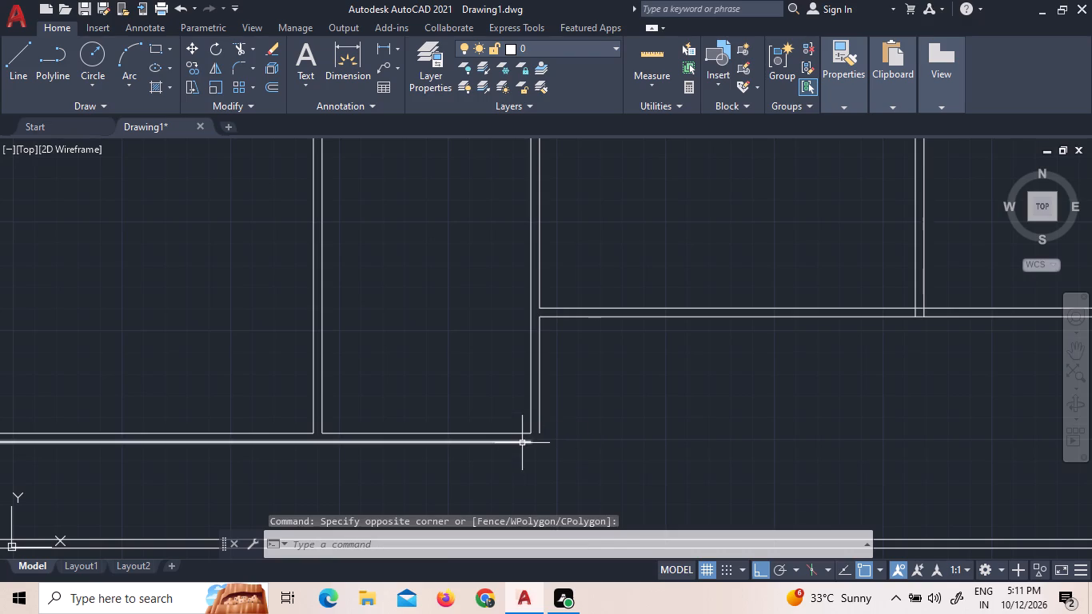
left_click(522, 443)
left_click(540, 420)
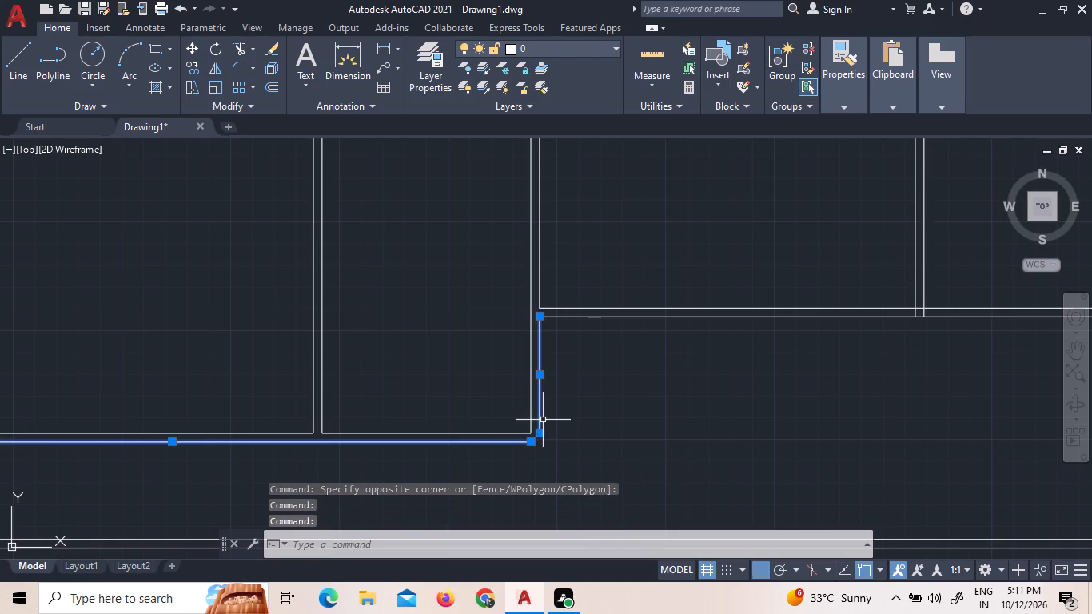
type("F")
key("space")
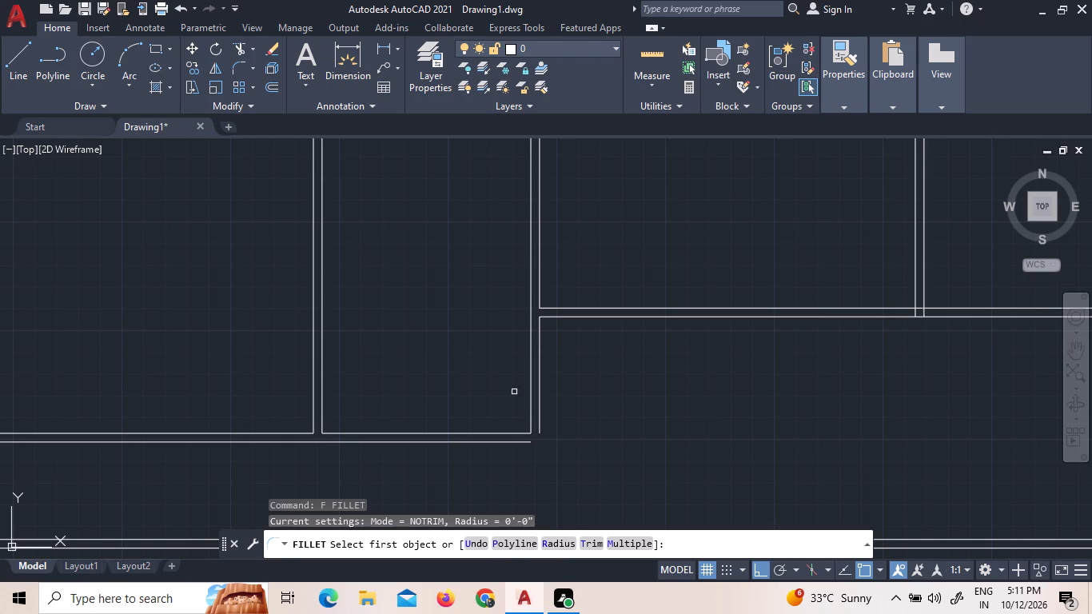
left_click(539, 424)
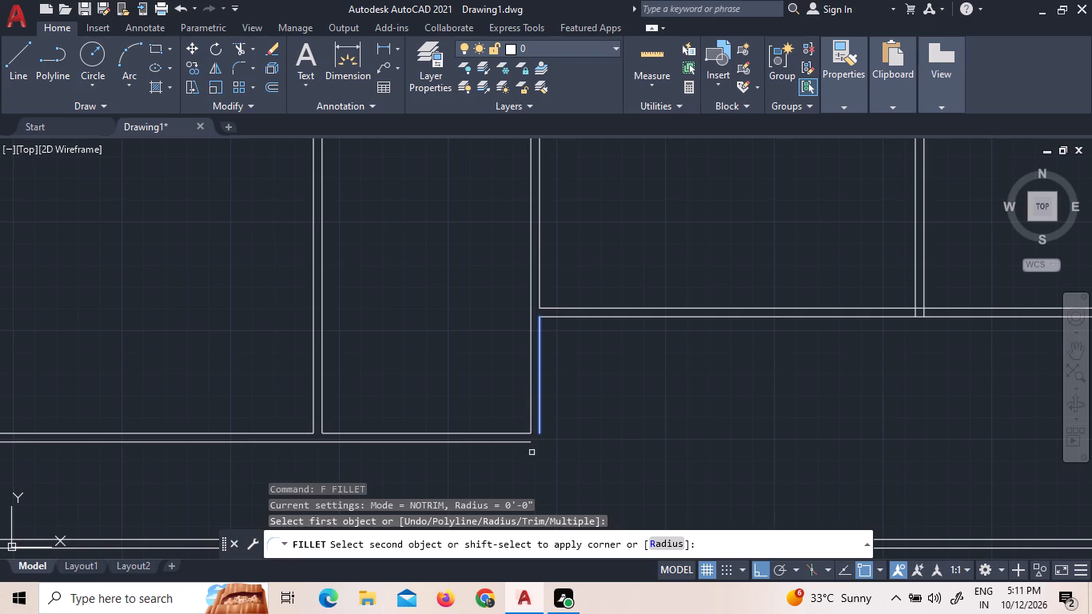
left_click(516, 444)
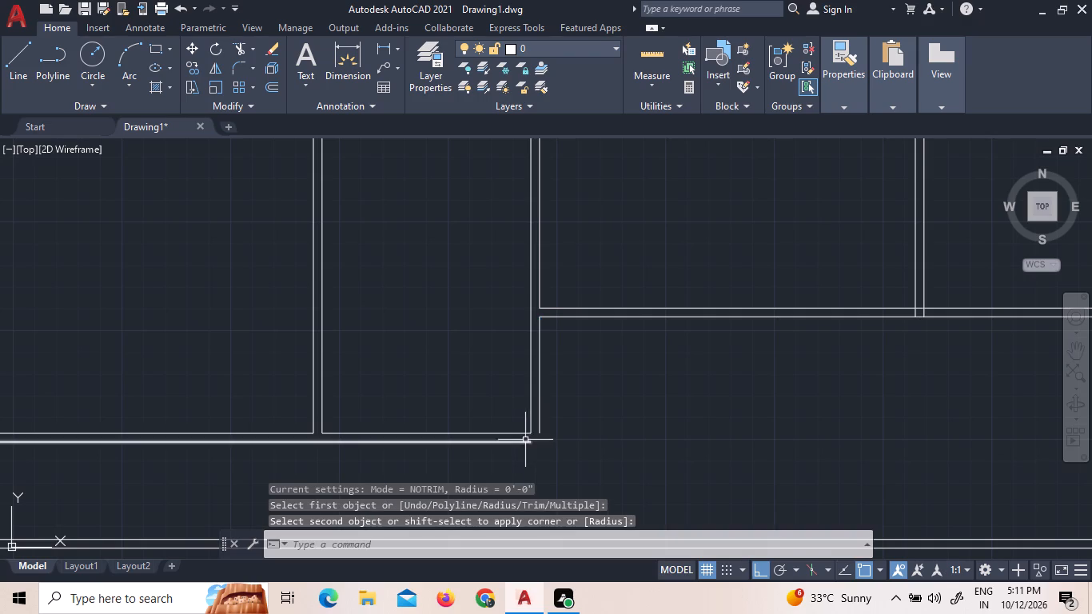
Draw an L-shaped helper line around the open partition corner, running down beside it and back left beneath it.
scroll(583, 450, "down", 3)
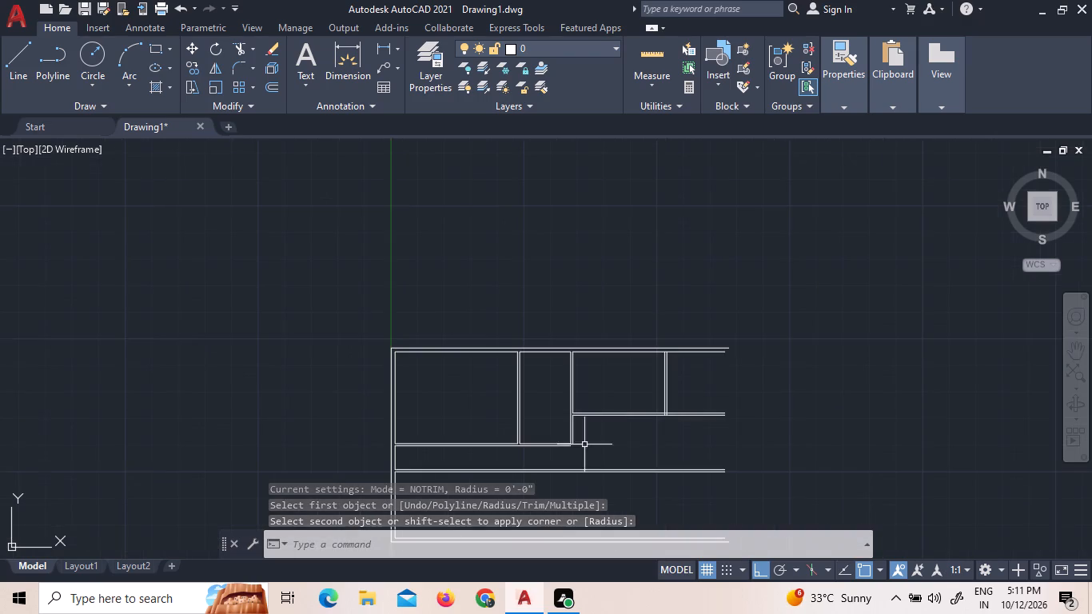
scroll(703, 435, "up", 2)
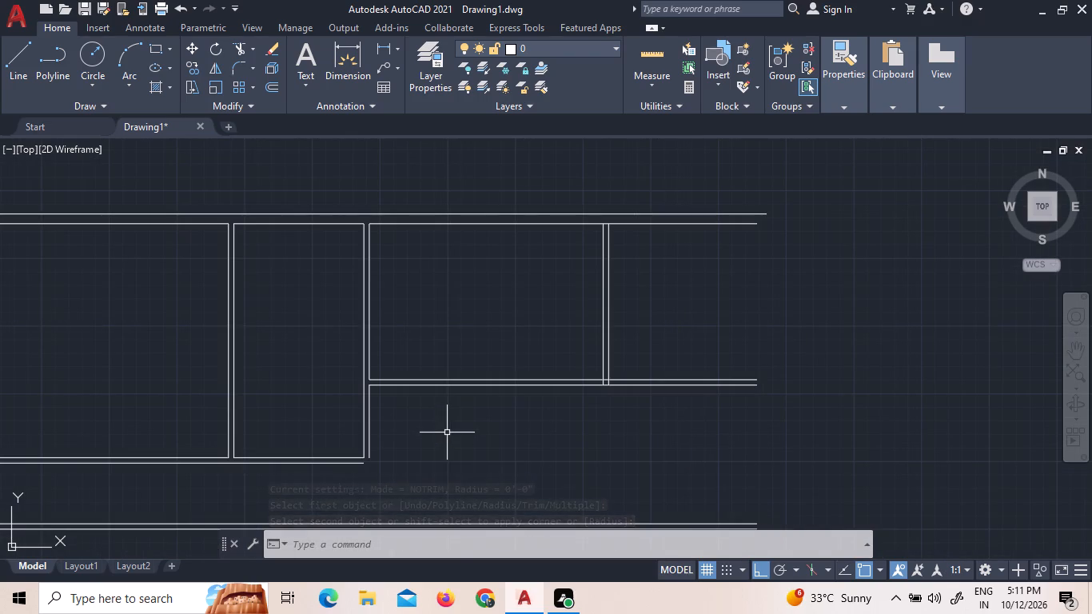
left_click(14, 83)
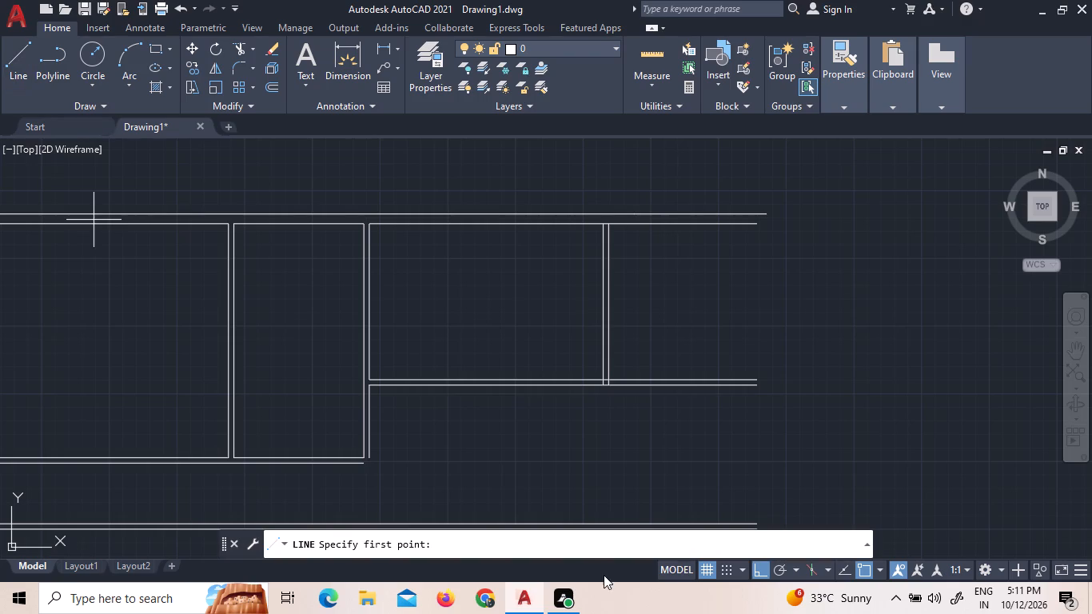
left_click(429, 429)
left_click(429, 482)
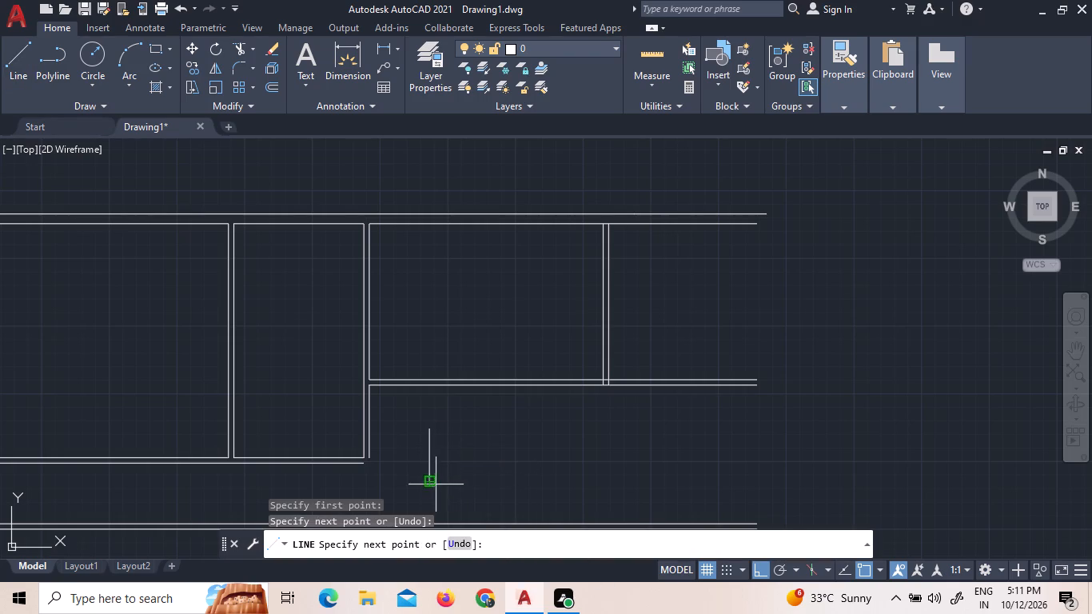
left_click(334, 489)
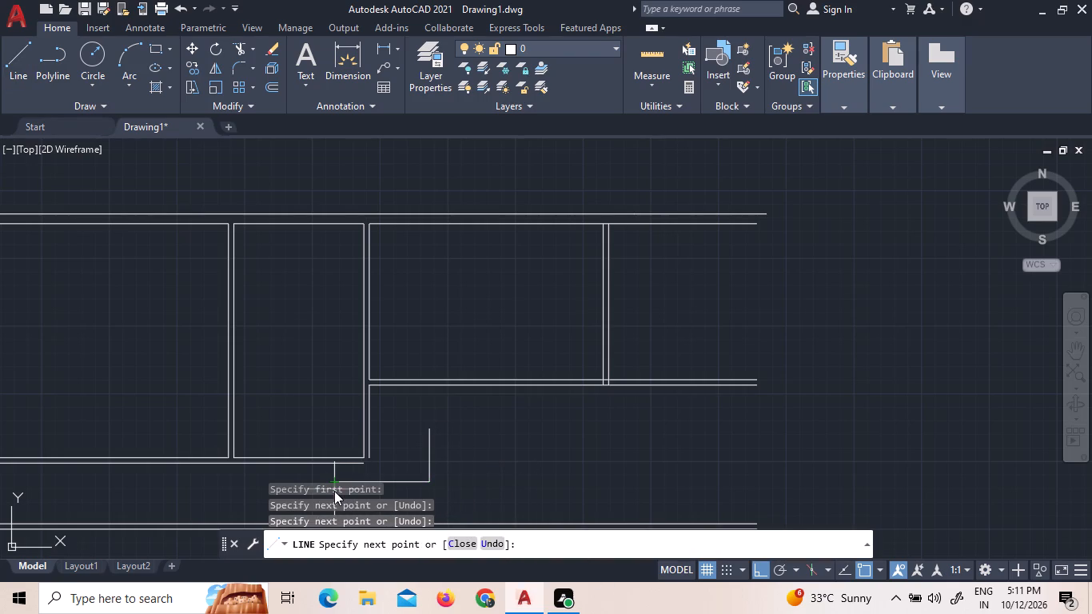
key("Escape")
Extend the joined corridor line to the vertical helper line, and the partition's right line down to the corridor line.
type("EX")
key("space")
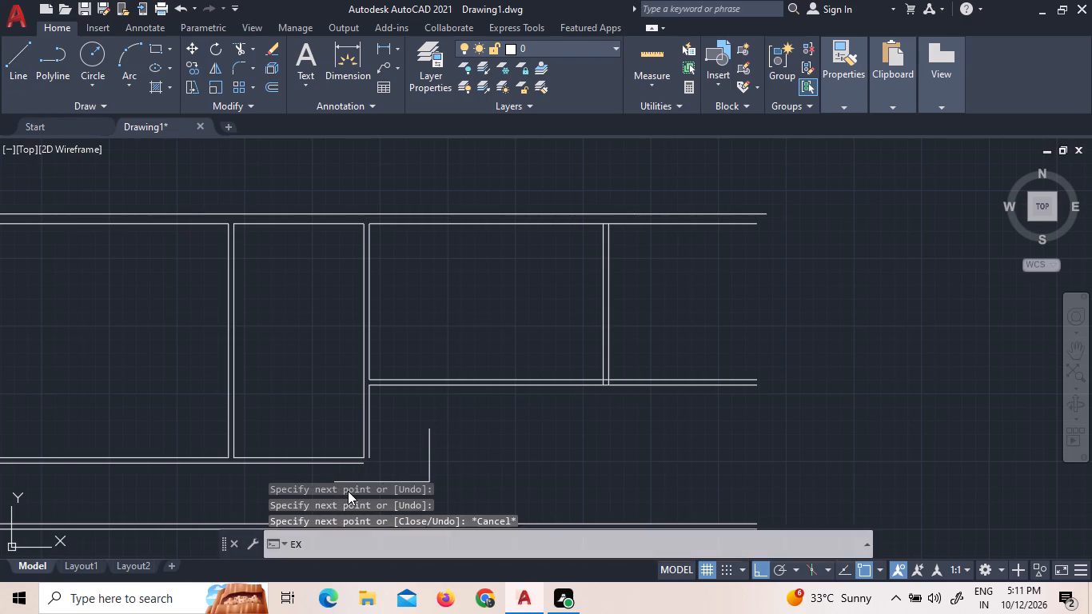
key("space")
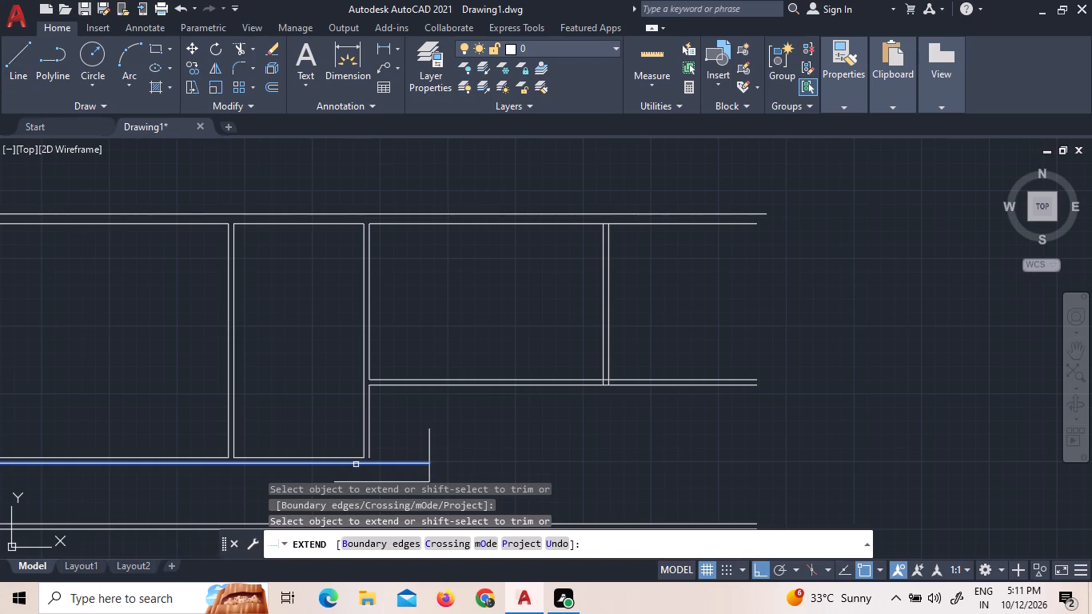
left_click(356, 464)
left_click(369, 453)
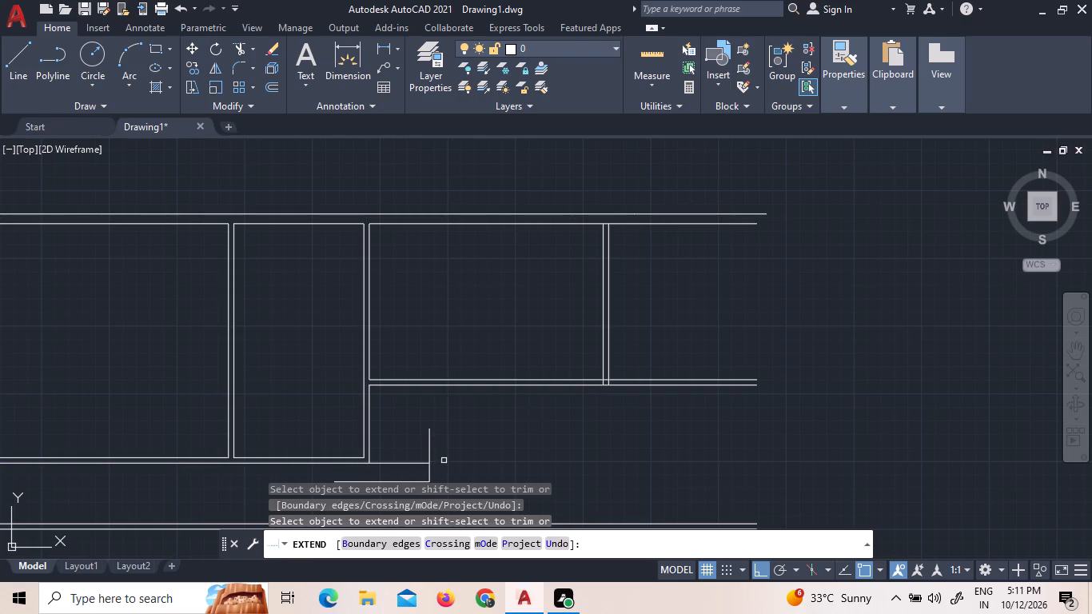
Trim the corridor line's overhang beyond the second room's partition corner back to the partition's right line.
key("Escape")
type("TR")
key("space")
key("space")
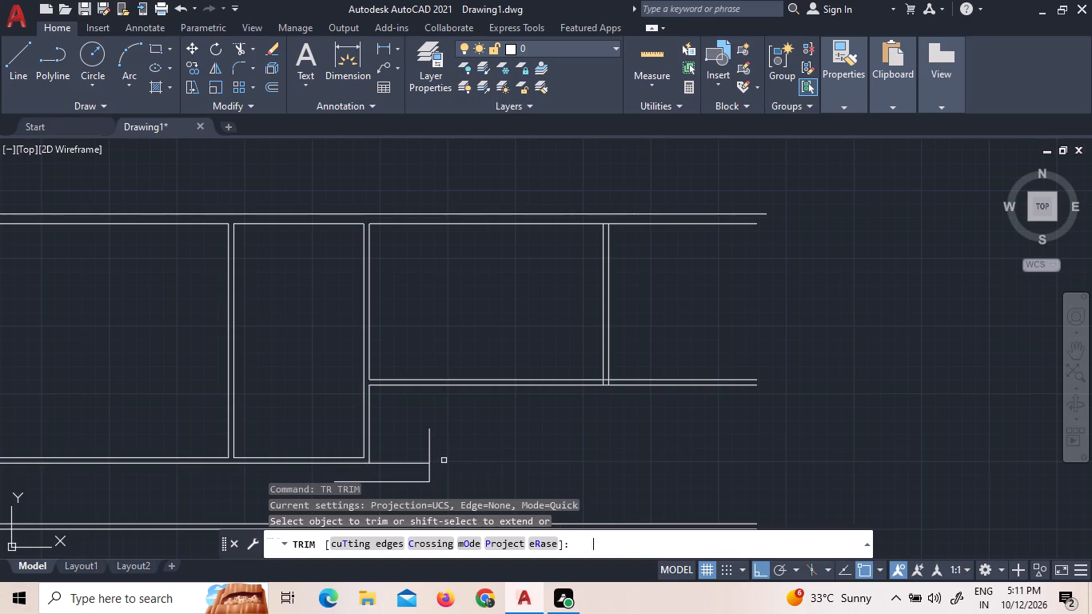
left_click(406, 461)
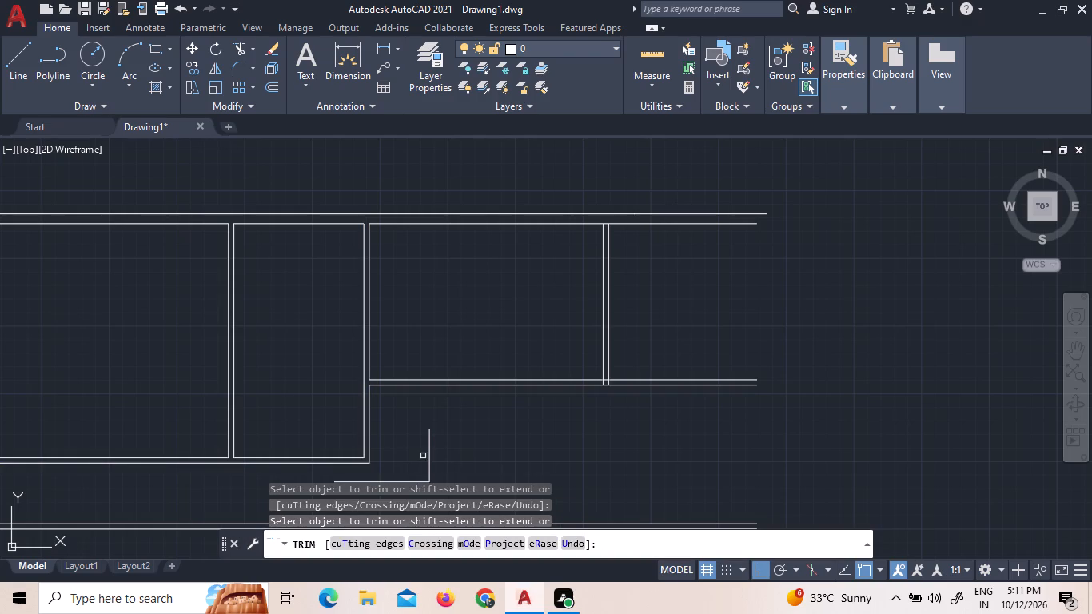
Remove both segments of the L-shaped helper line around the corner by trimming them with a fence.
left_click(432, 446)
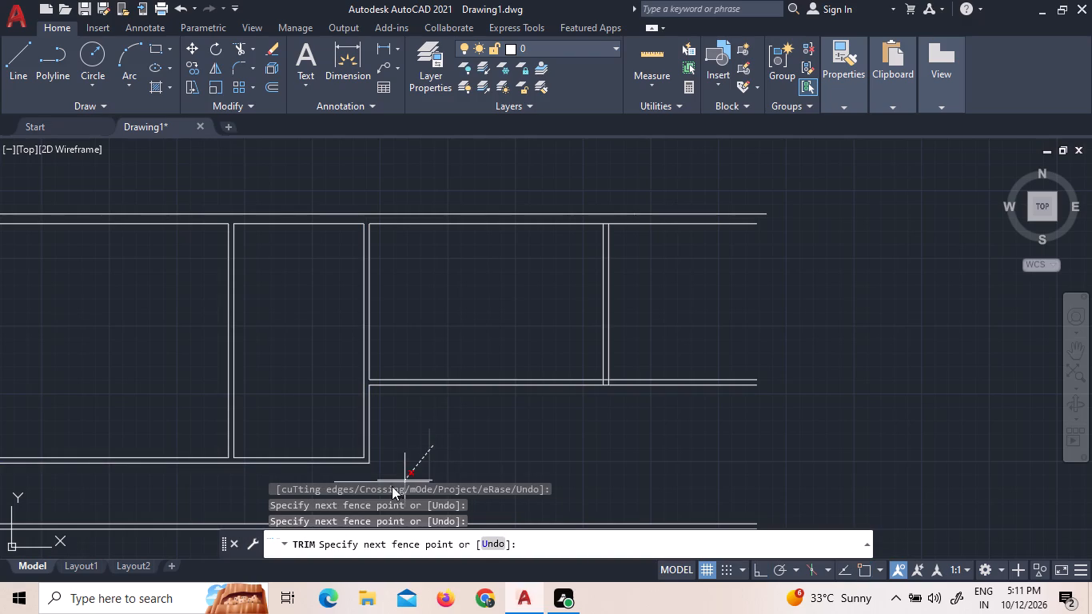
scroll(390, 482, "down", 5)
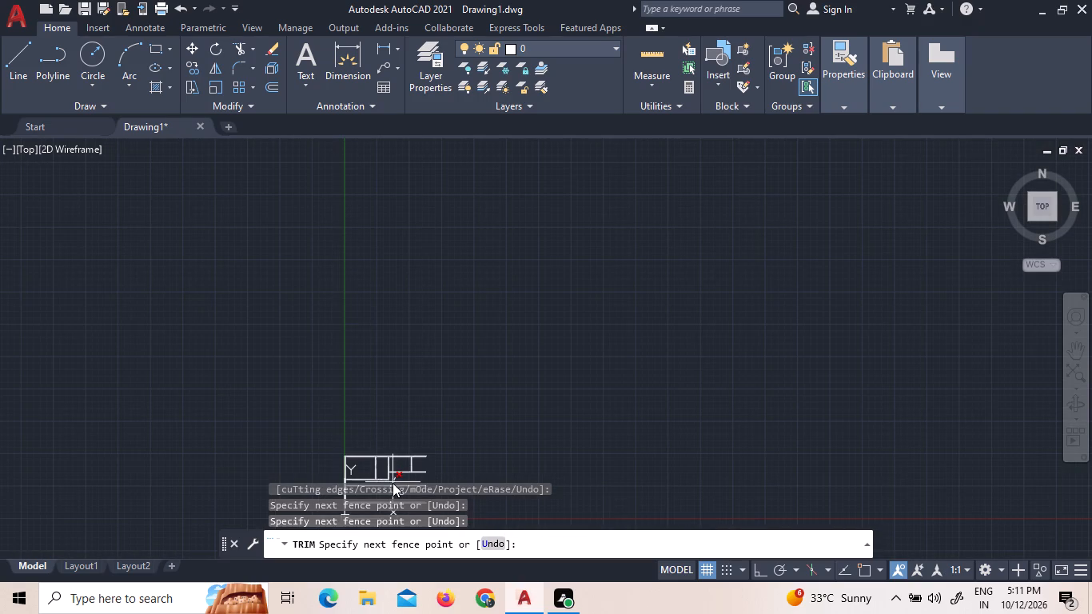
scroll(393, 483, "up", 7)
middle_click_drag(401, 475, 405, 465)
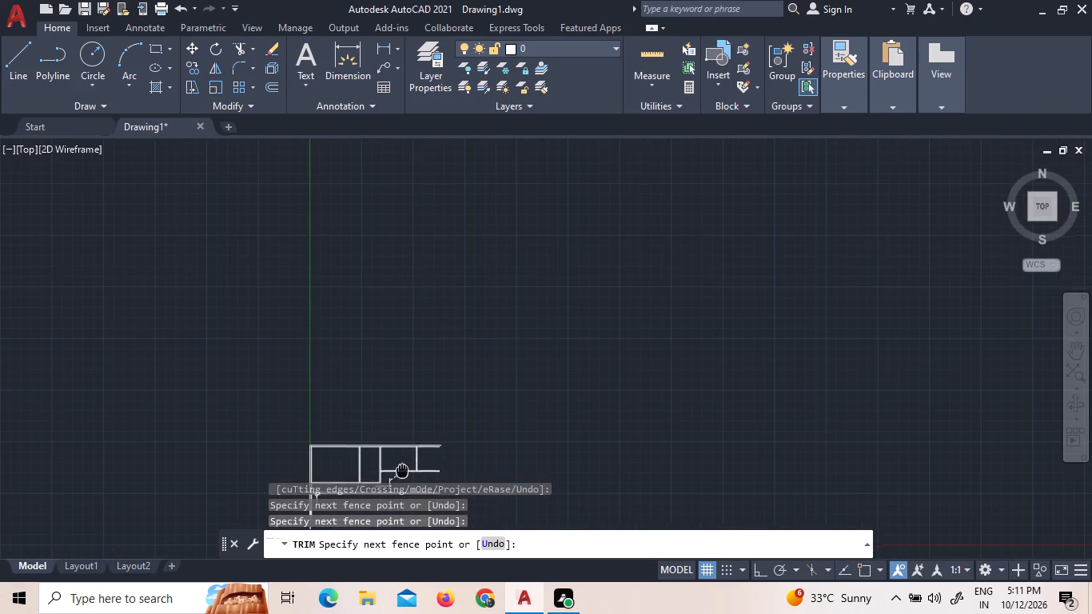
middle_click_drag(405, 465, 432, 375)
scroll(420, 389, "up", 5)
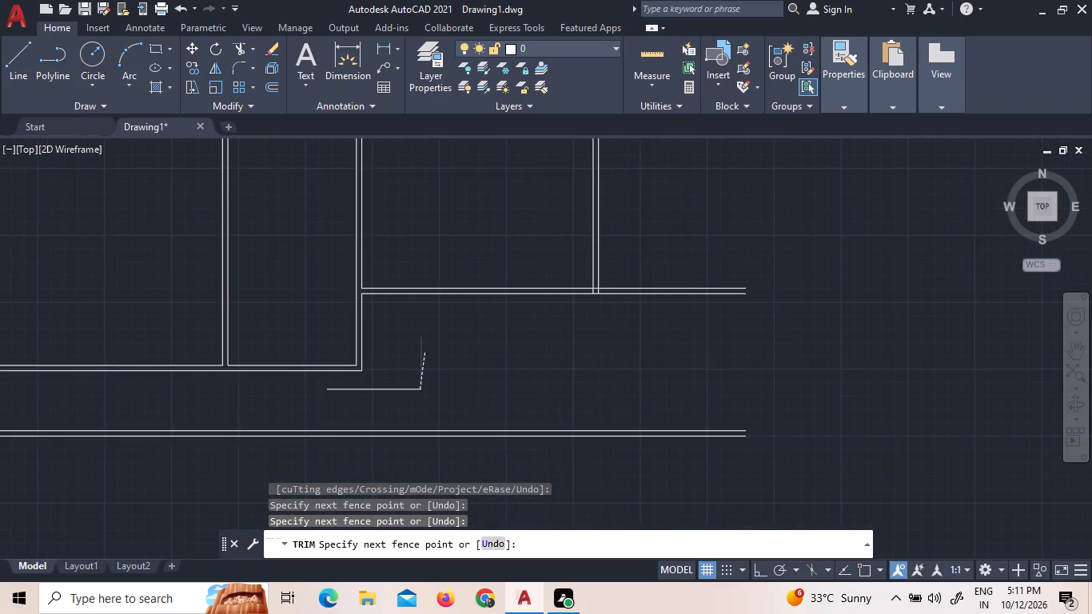
left_click(360, 409)
scroll(360, 409, "down", 3)
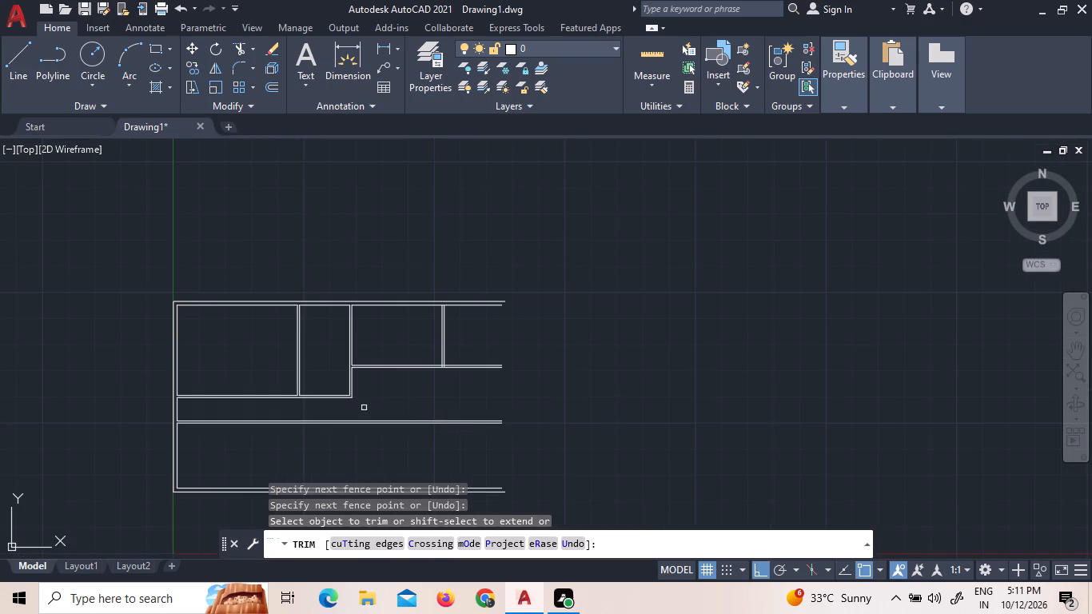
scroll(509, 418, "up", 2)
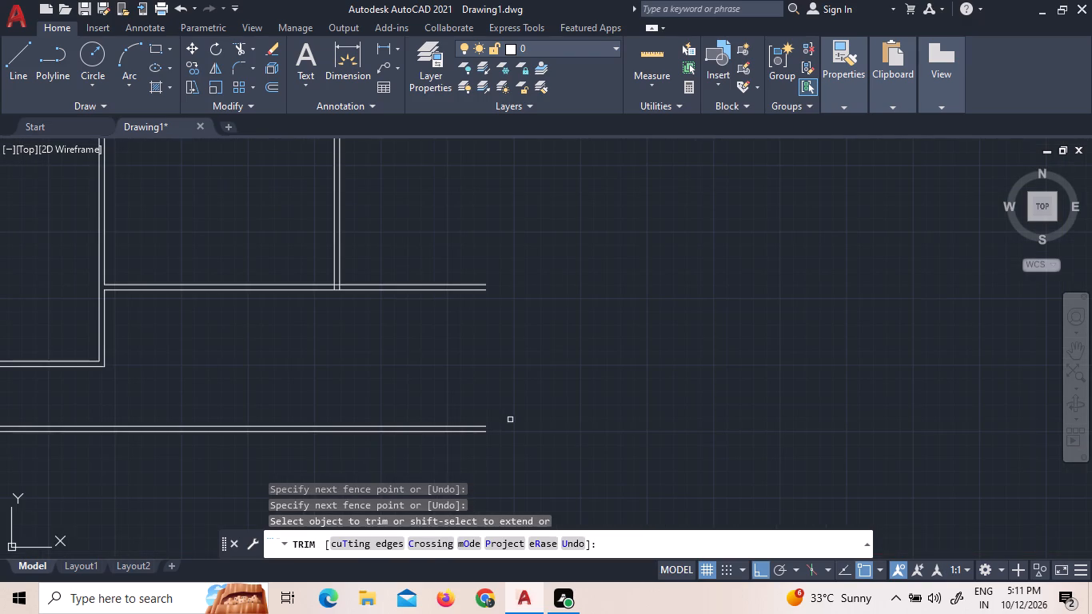
scroll(512, 425, "down", 2)
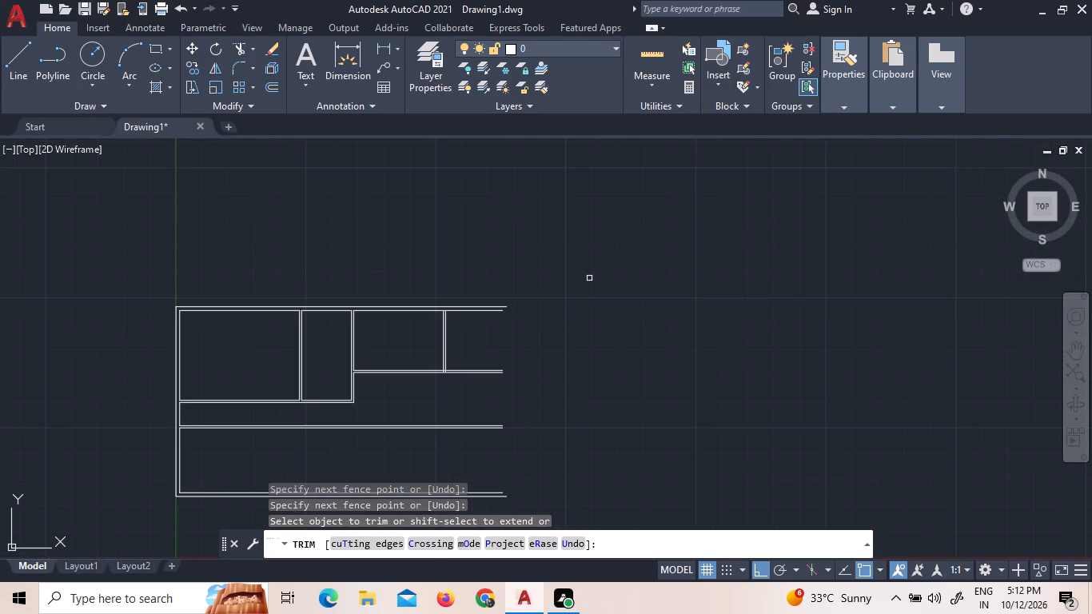
key("Escape")
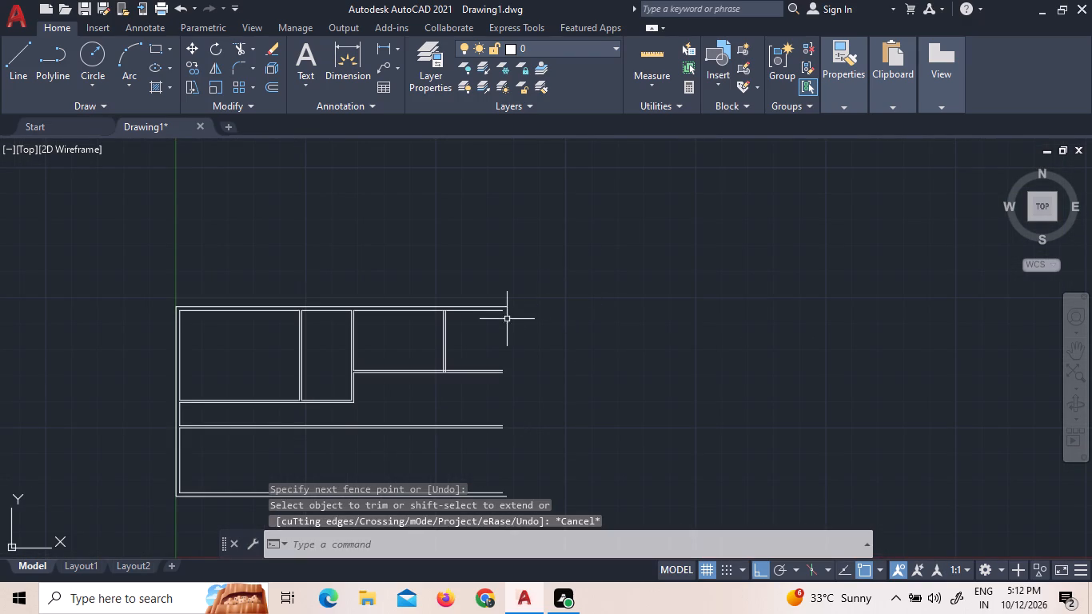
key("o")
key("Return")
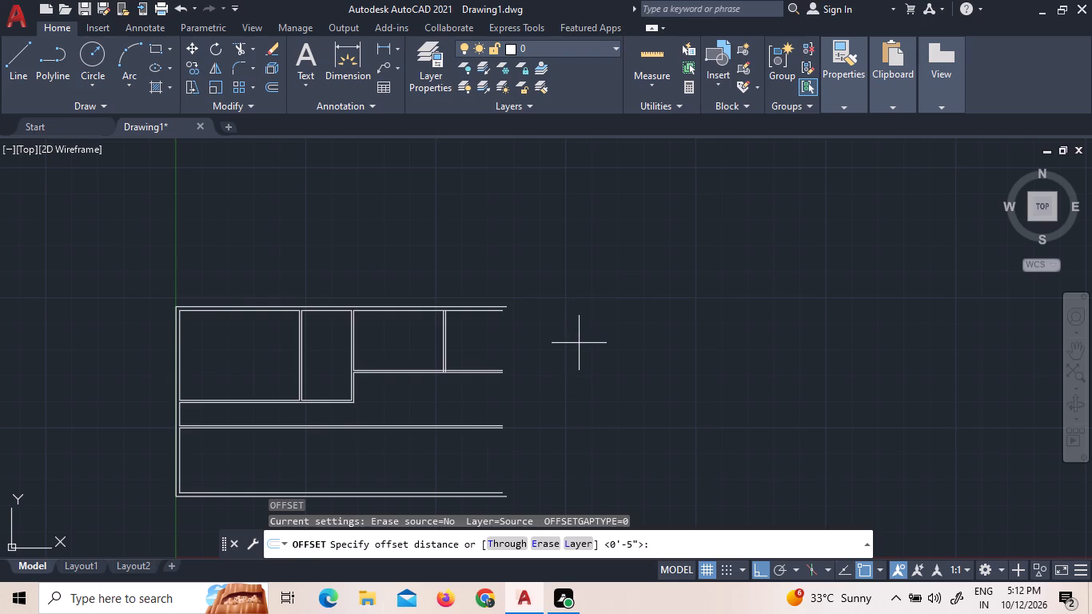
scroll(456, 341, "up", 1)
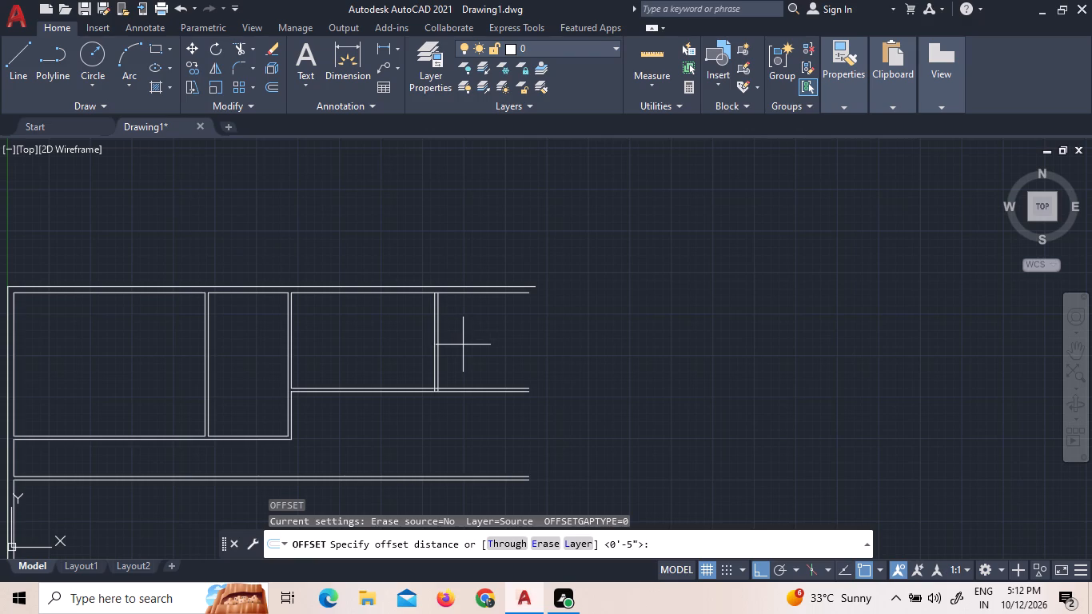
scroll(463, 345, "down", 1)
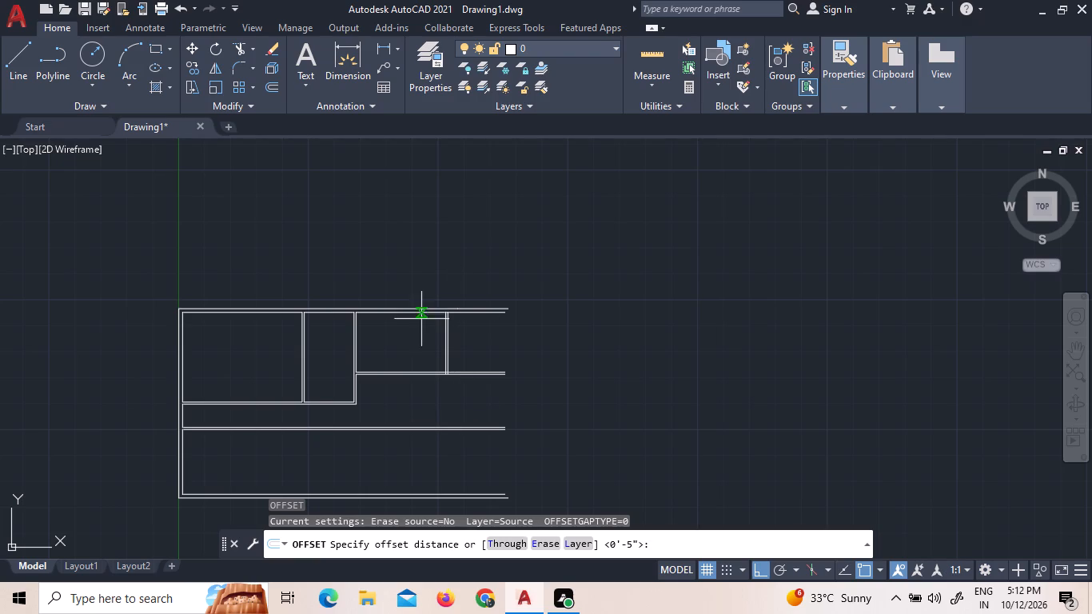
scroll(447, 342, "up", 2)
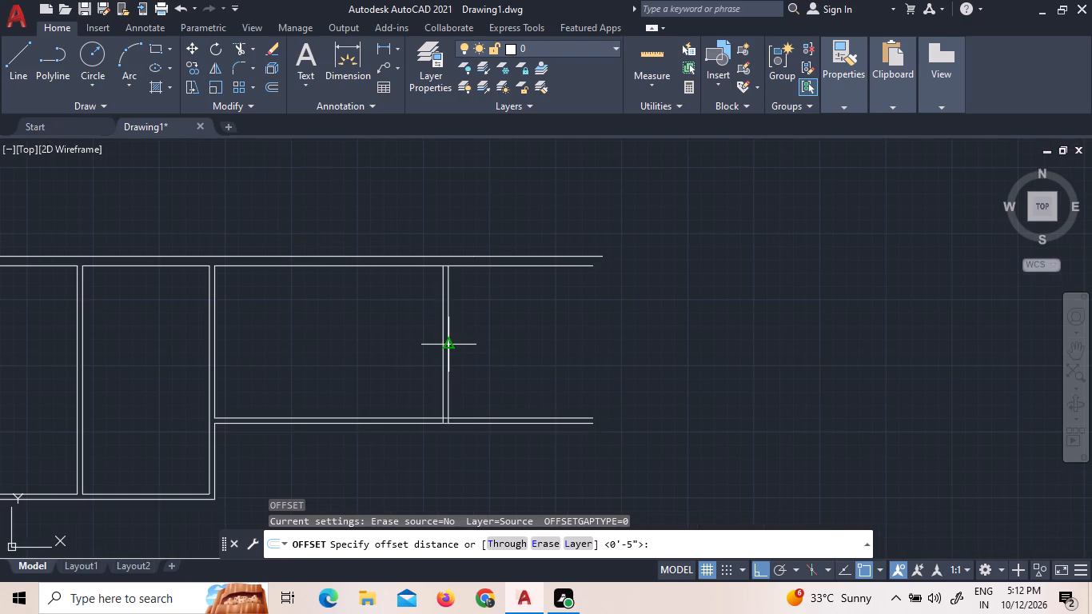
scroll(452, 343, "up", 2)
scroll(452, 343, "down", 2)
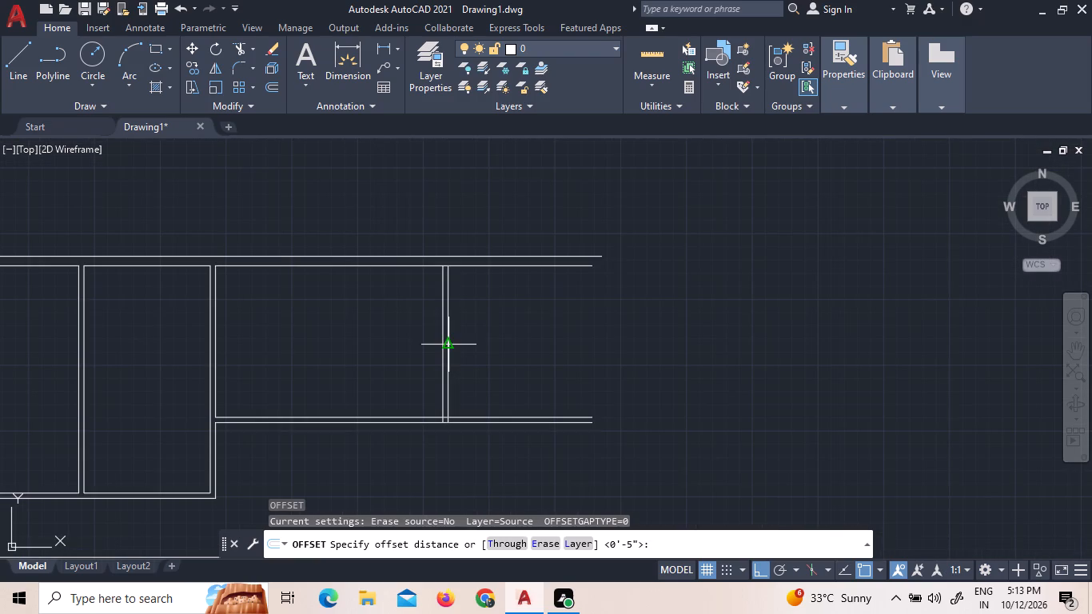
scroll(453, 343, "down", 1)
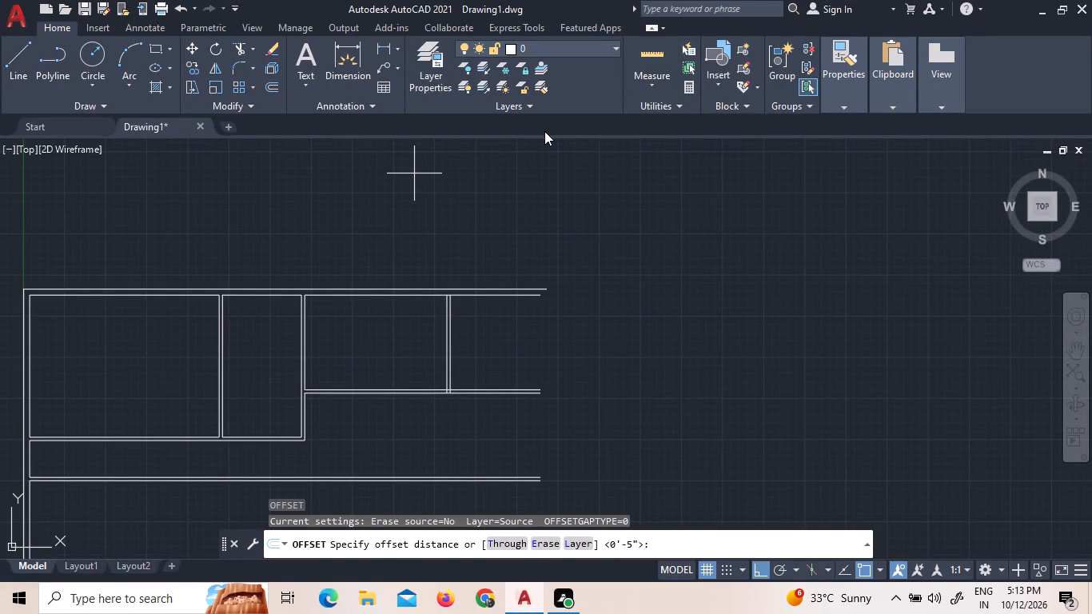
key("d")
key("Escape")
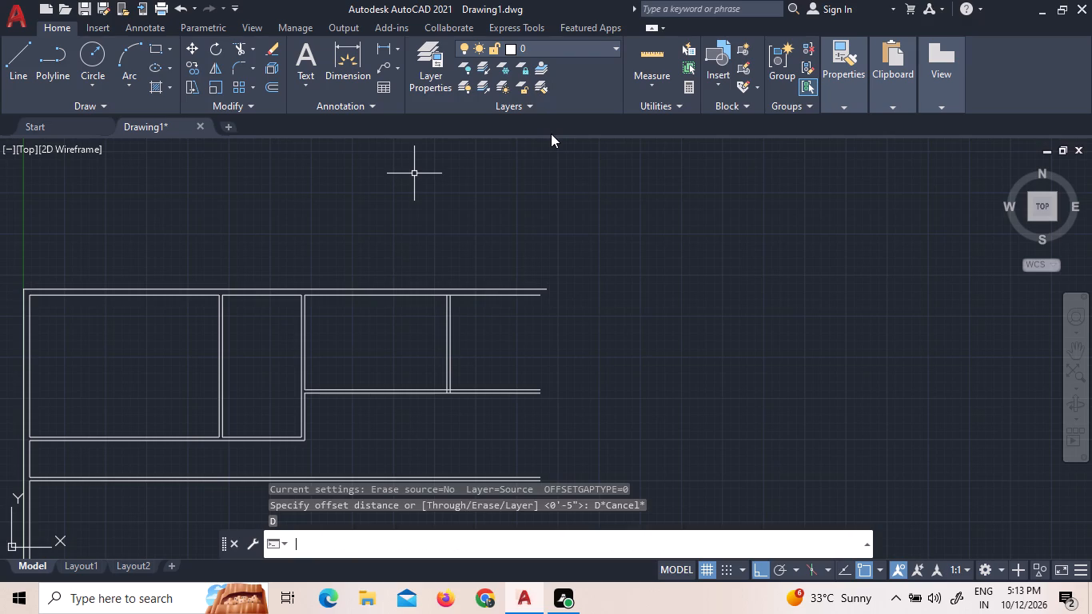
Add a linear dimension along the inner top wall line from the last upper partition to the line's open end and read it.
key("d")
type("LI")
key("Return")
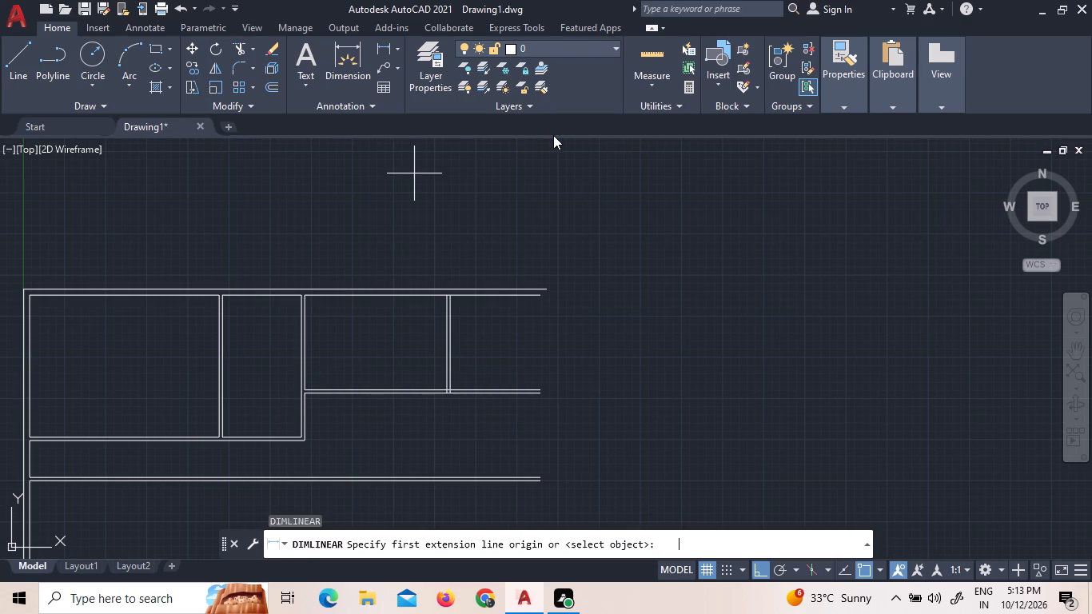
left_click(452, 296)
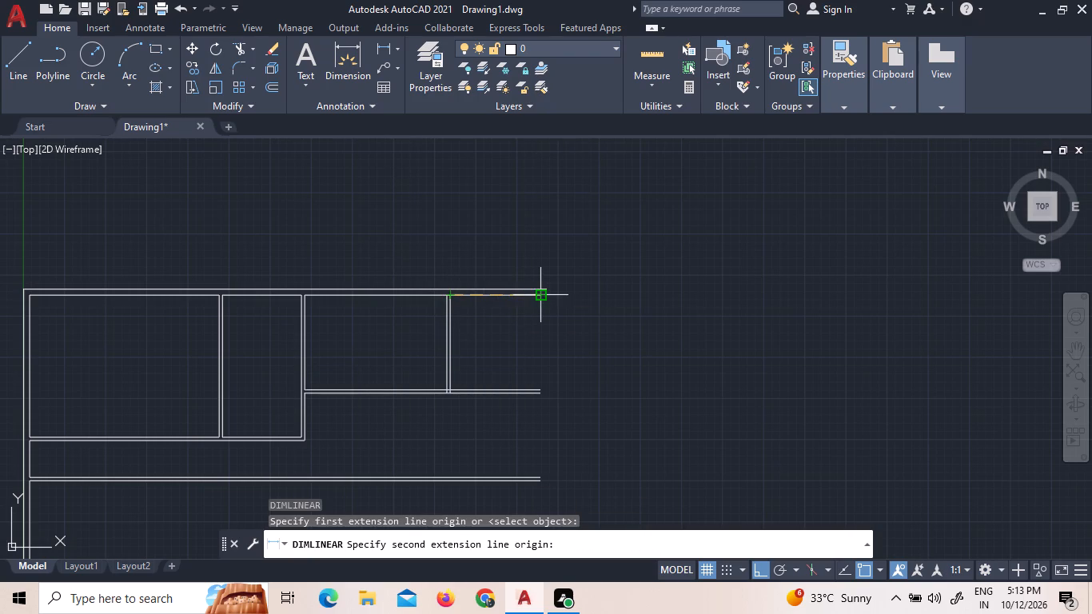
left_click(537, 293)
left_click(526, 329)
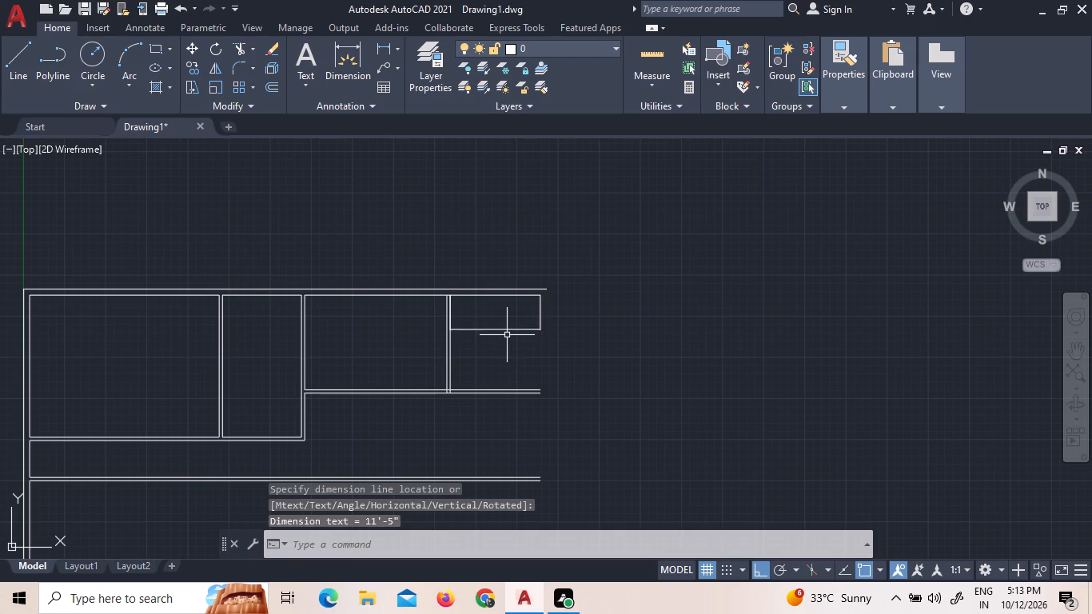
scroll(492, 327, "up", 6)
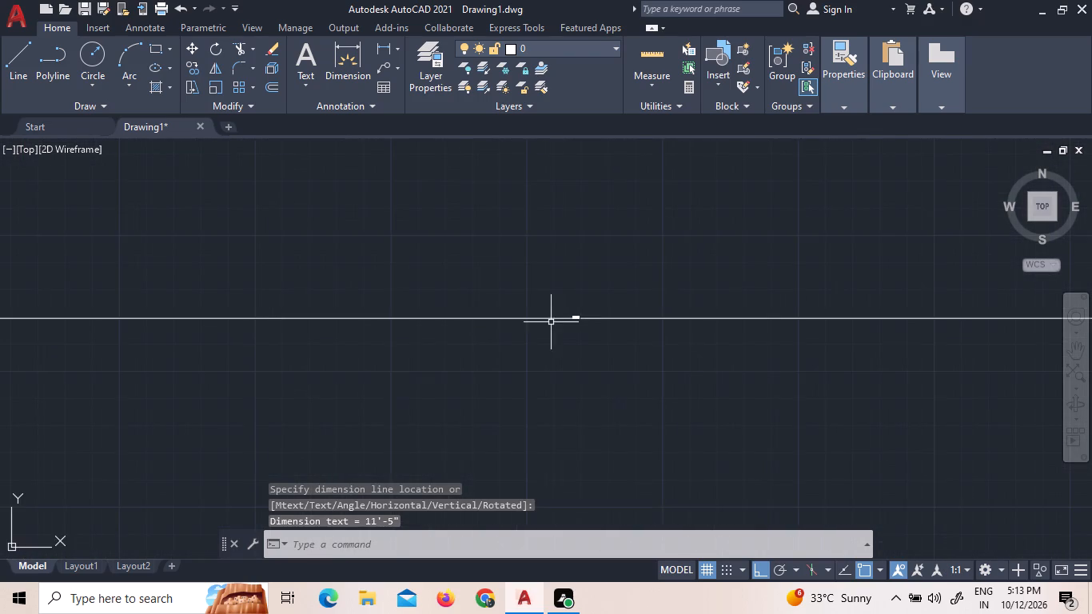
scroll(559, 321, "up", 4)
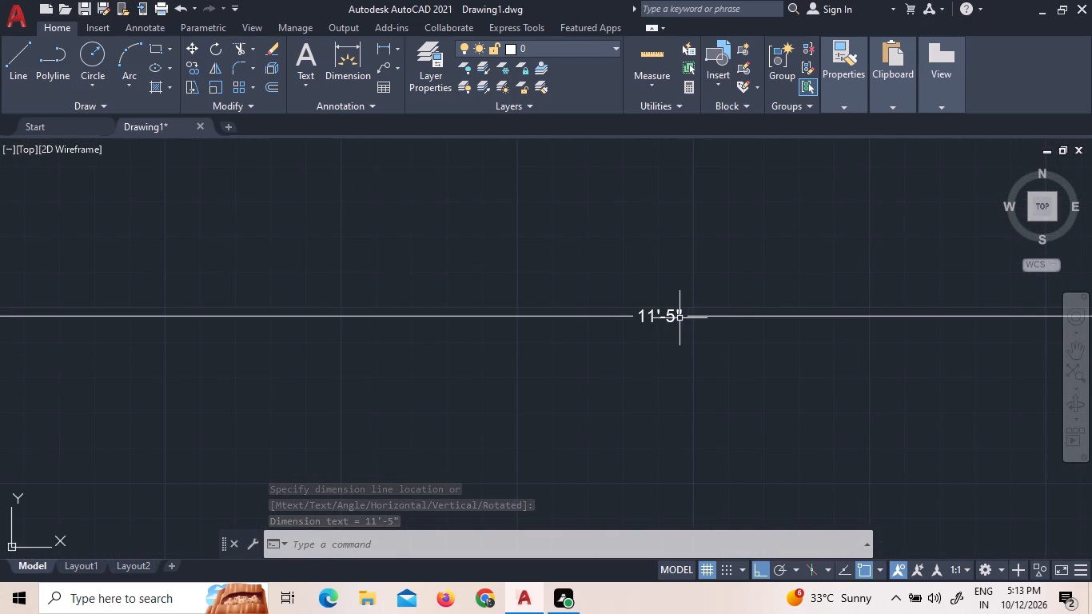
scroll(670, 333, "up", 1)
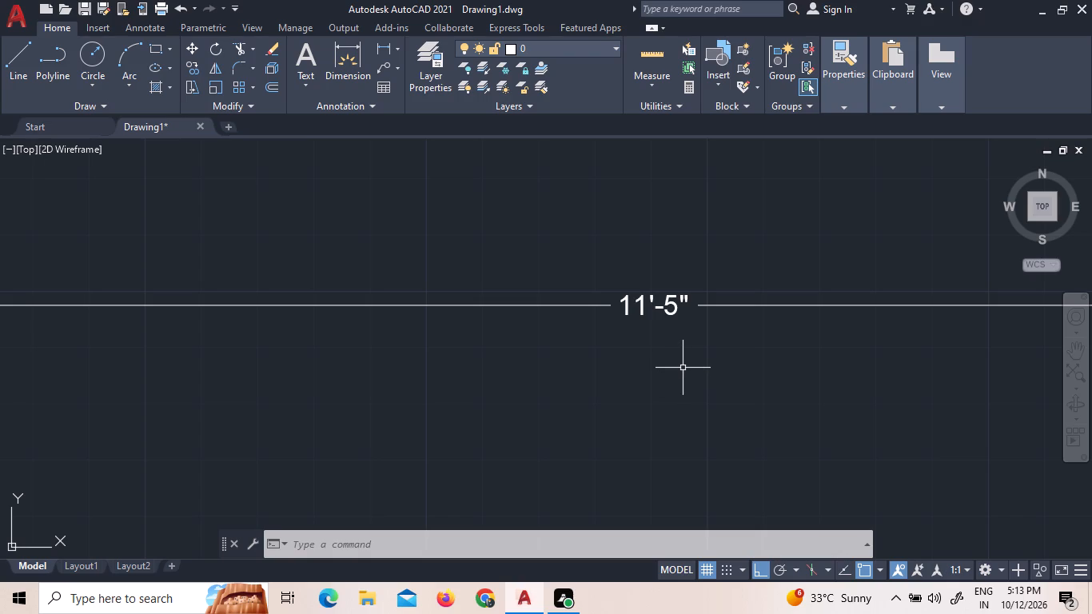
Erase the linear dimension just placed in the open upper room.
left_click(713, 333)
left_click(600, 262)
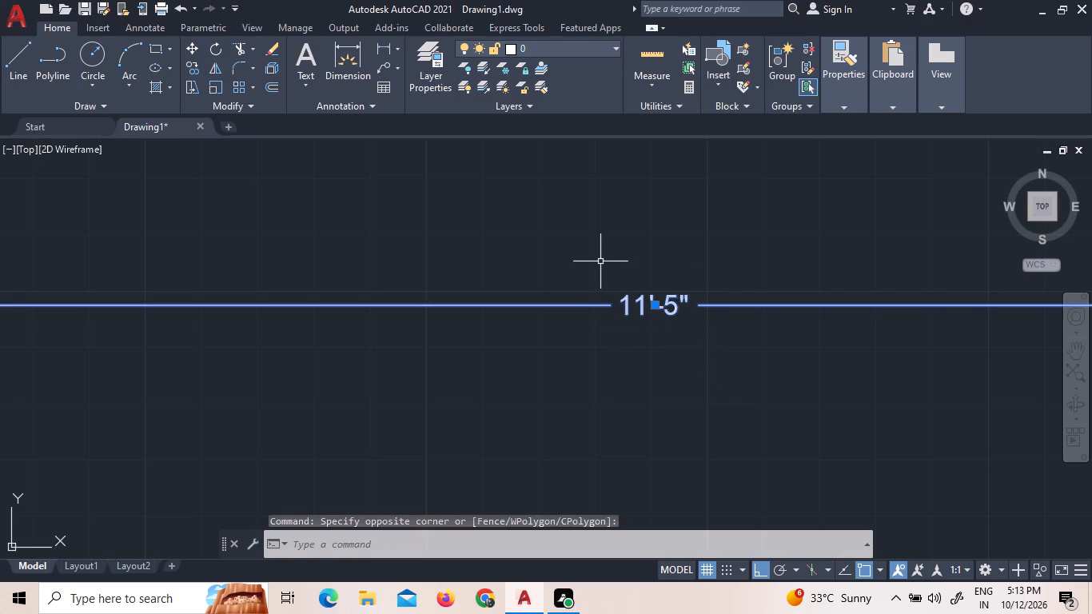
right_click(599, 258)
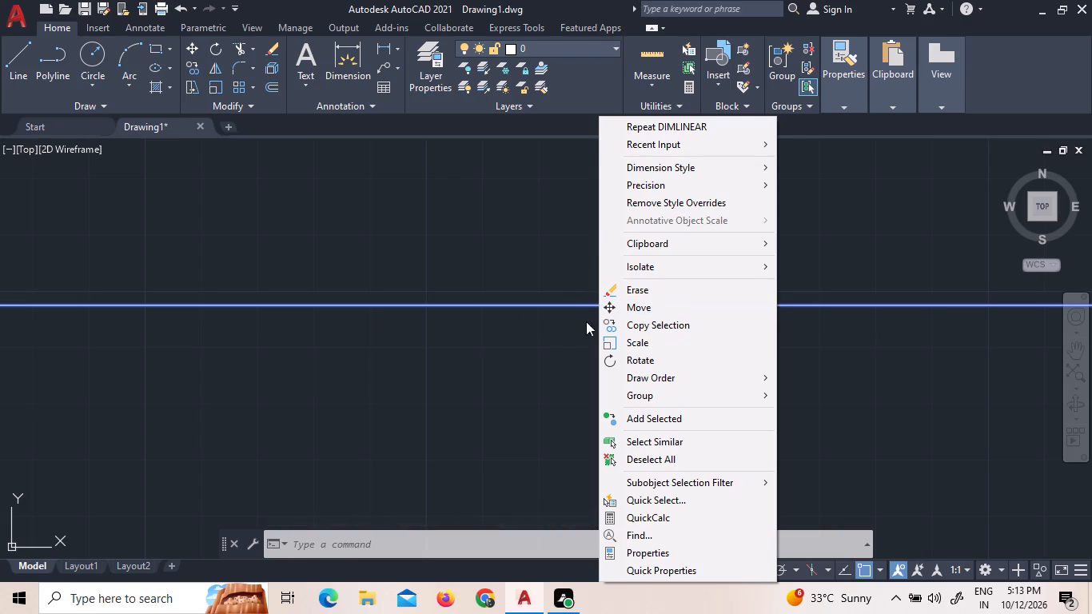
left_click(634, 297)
Quick-measure the corridor width and the open upper room beyond the last vertical partition.
scroll(682, 384, "down", 4)
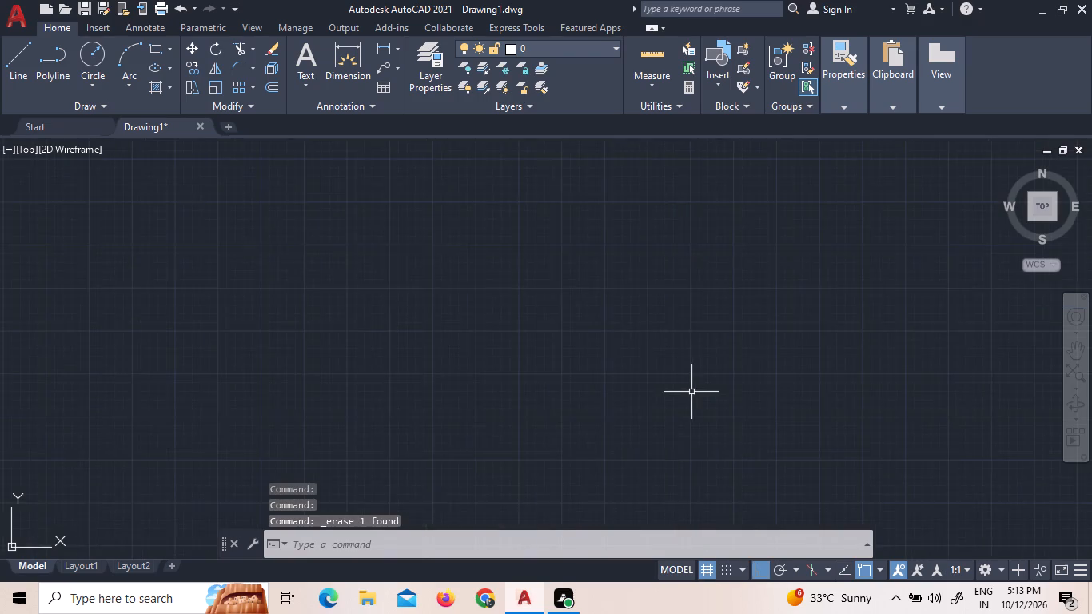
scroll(691, 392, "down", 10)
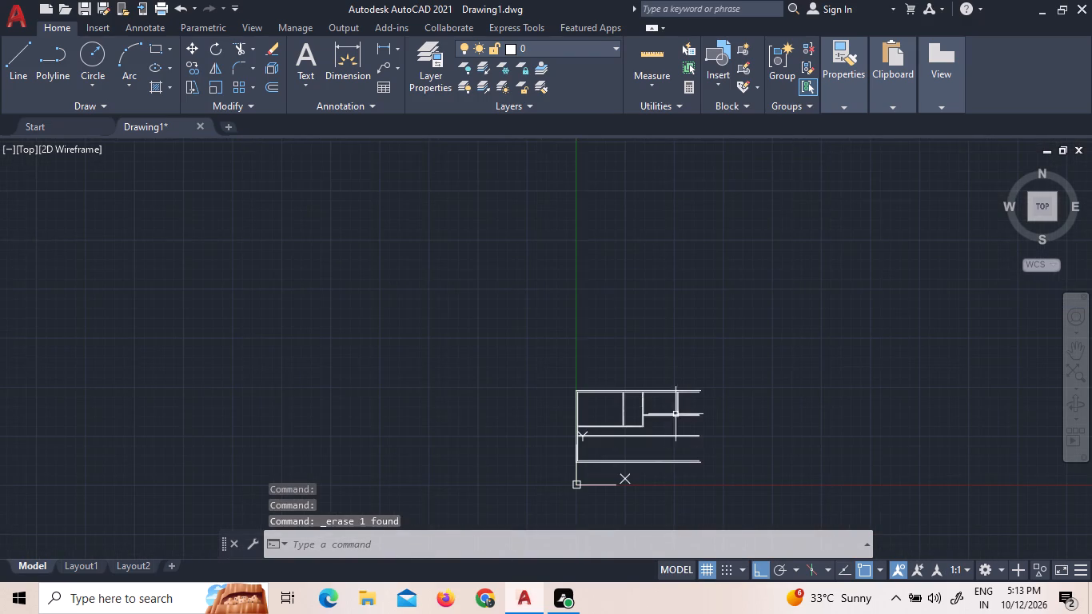
scroll(620, 439, "up", 4)
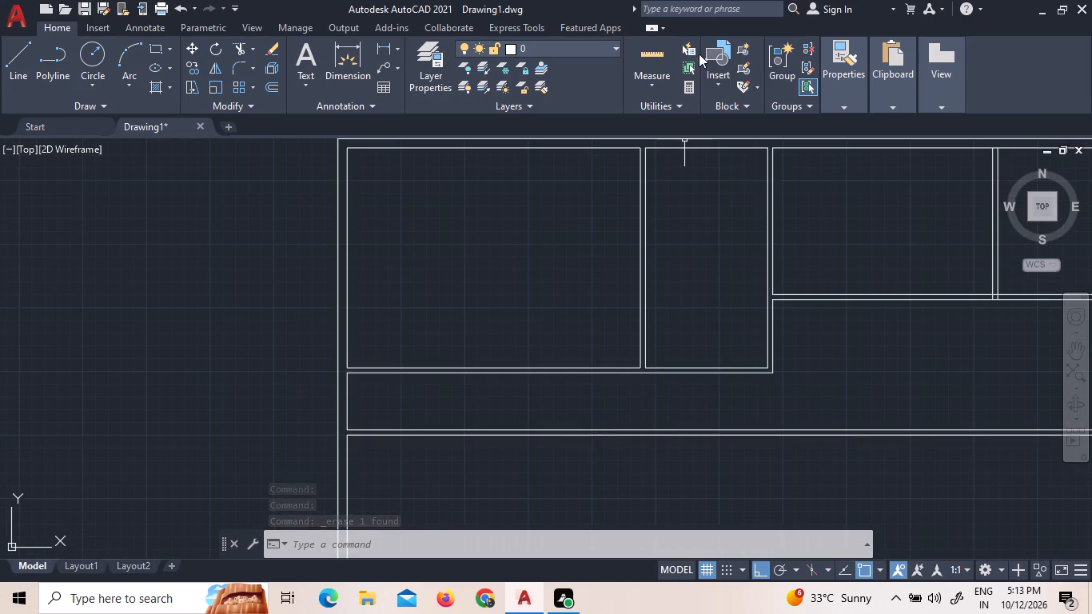
left_click(666, 53)
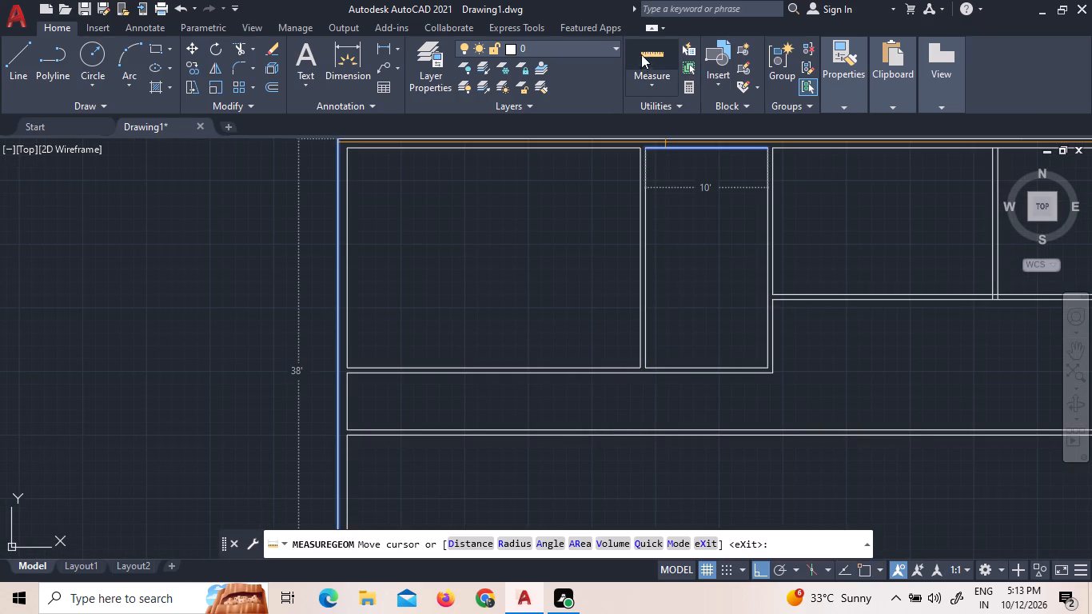
left_click(650, 64)
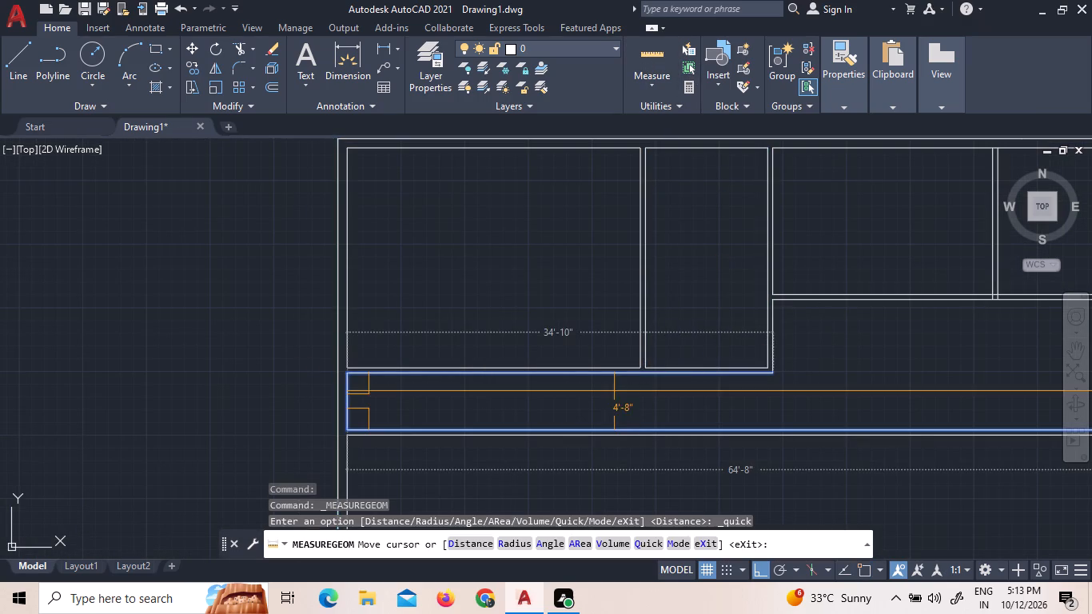
scroll(618, 385, "down", 3)
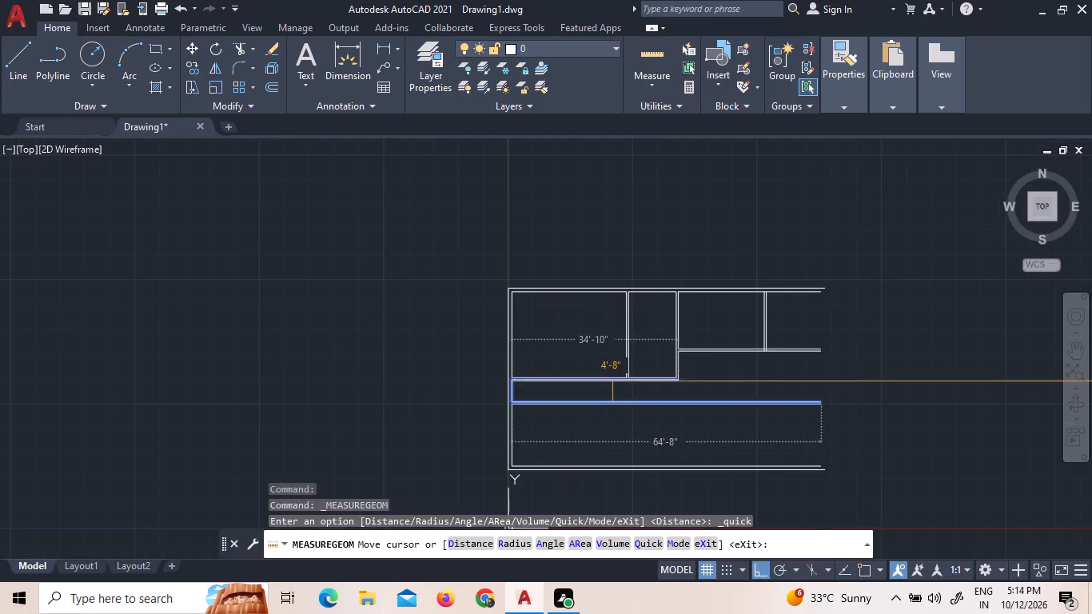
scroll(805, 317, "up", 2)
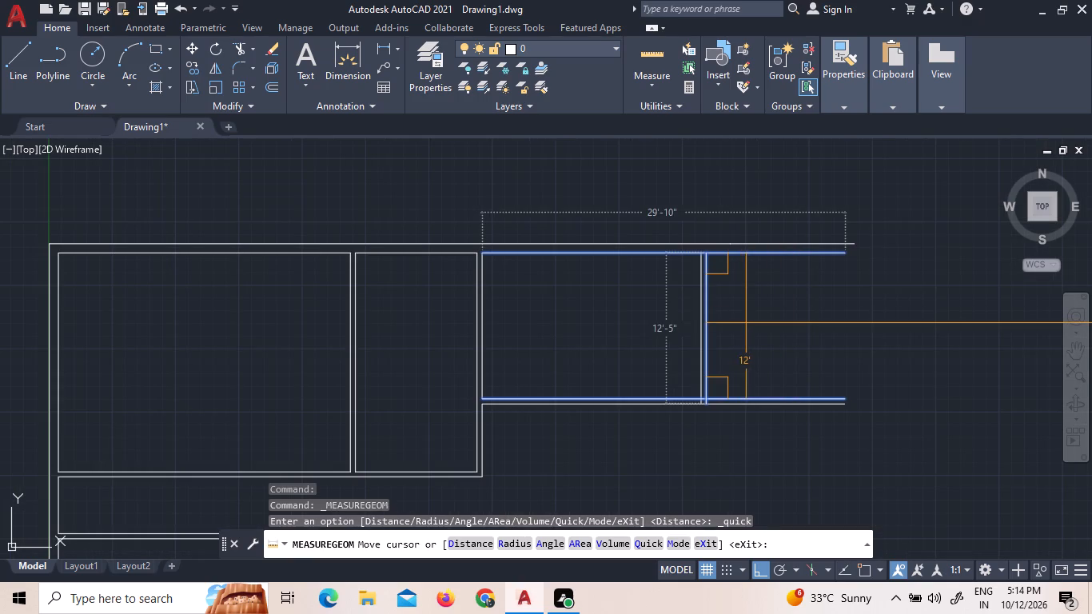
key("Escape")
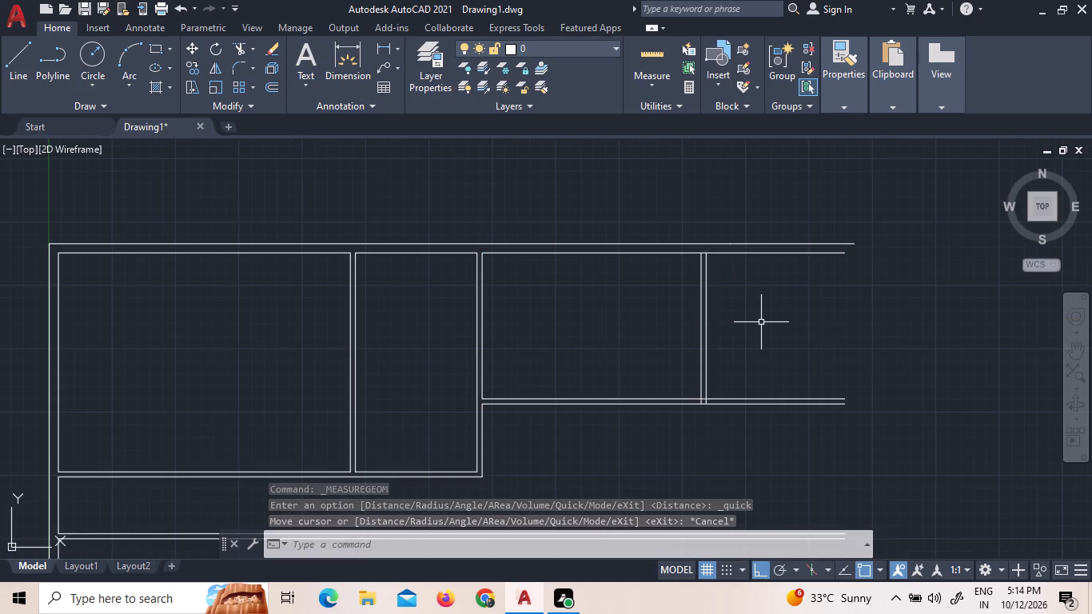
Offset the far face line of the last upper partition by 4'8" toward the open end of the upper room.
key("o")
key("Return")
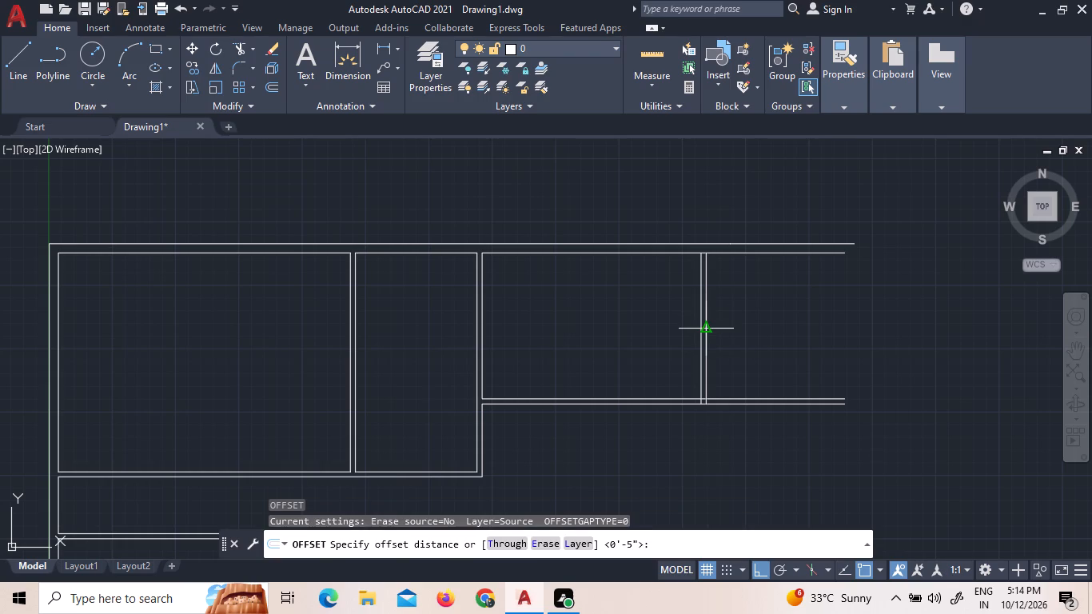
key("4")
type("'8")
key("shift+quotedbl")
key("Return")
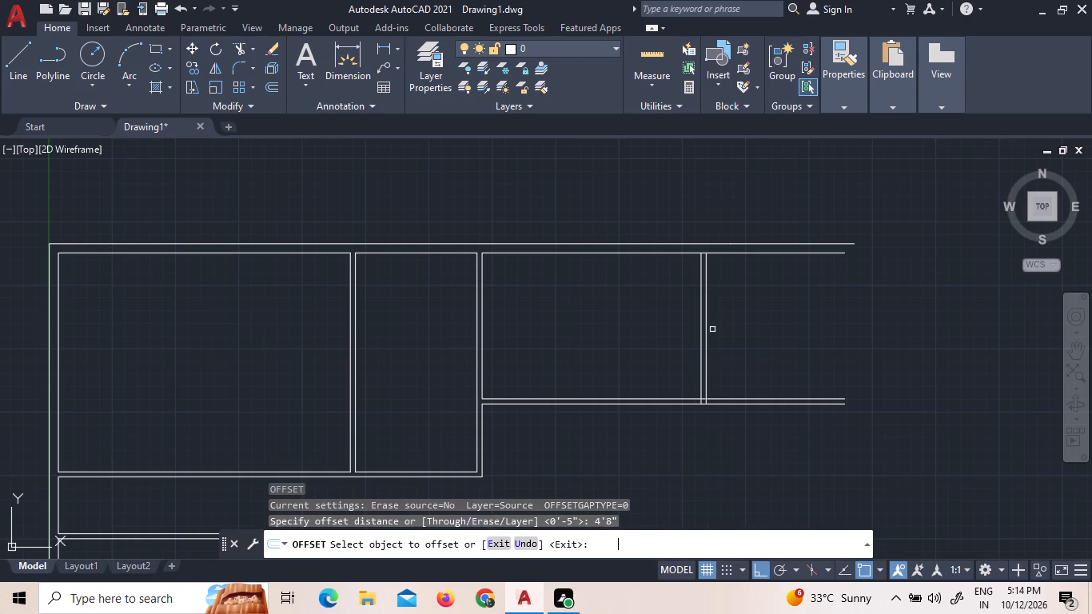
left_click(707, 333)
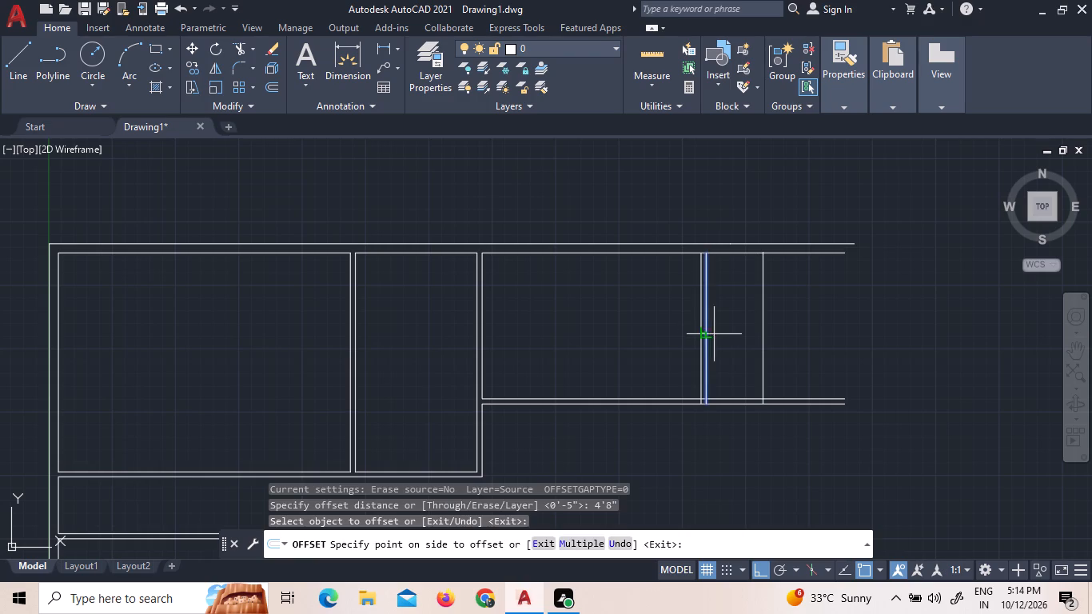
left_click(730, 334)
key("Escape")
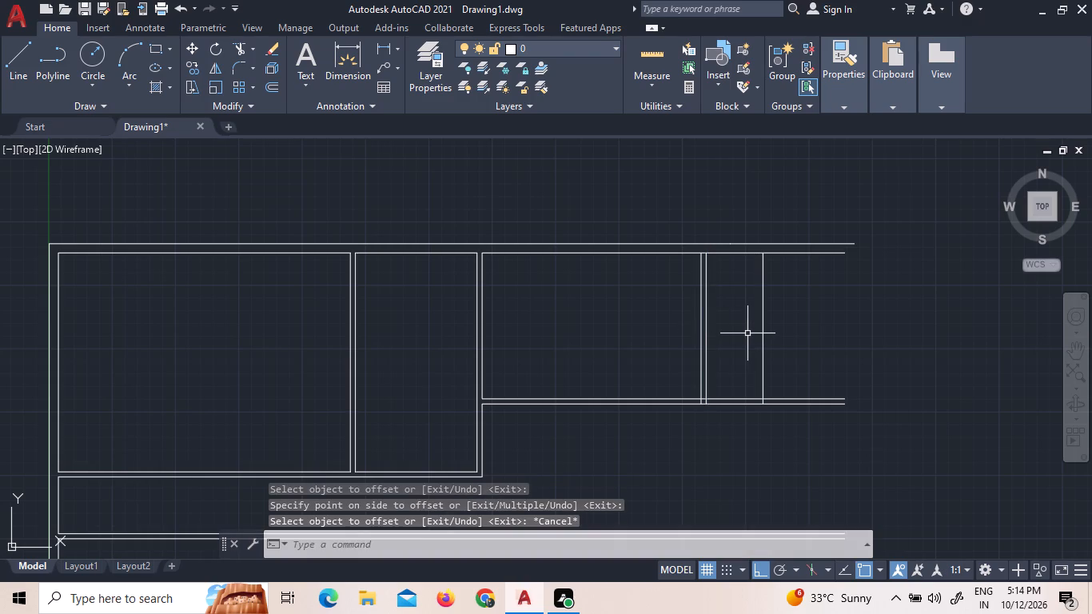
Offset the new vertical line by 5" toward the open end to form the partition's thickness.
key("o")
key("Return")
key("5")
key("shift+quotedbl")
key("Return")
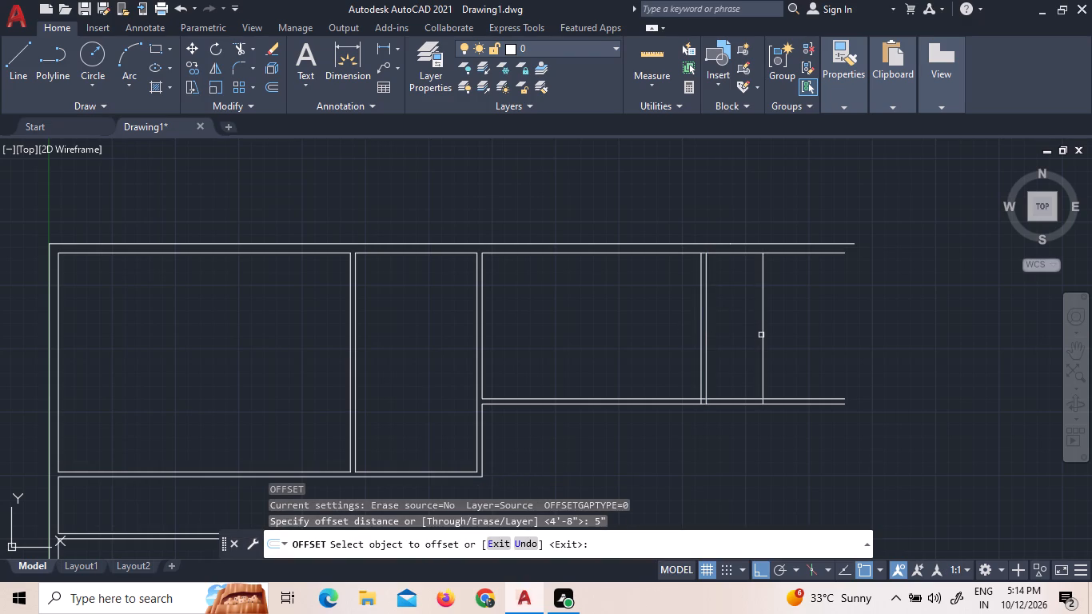
left_click(761, 335)
left_click(773, 333)
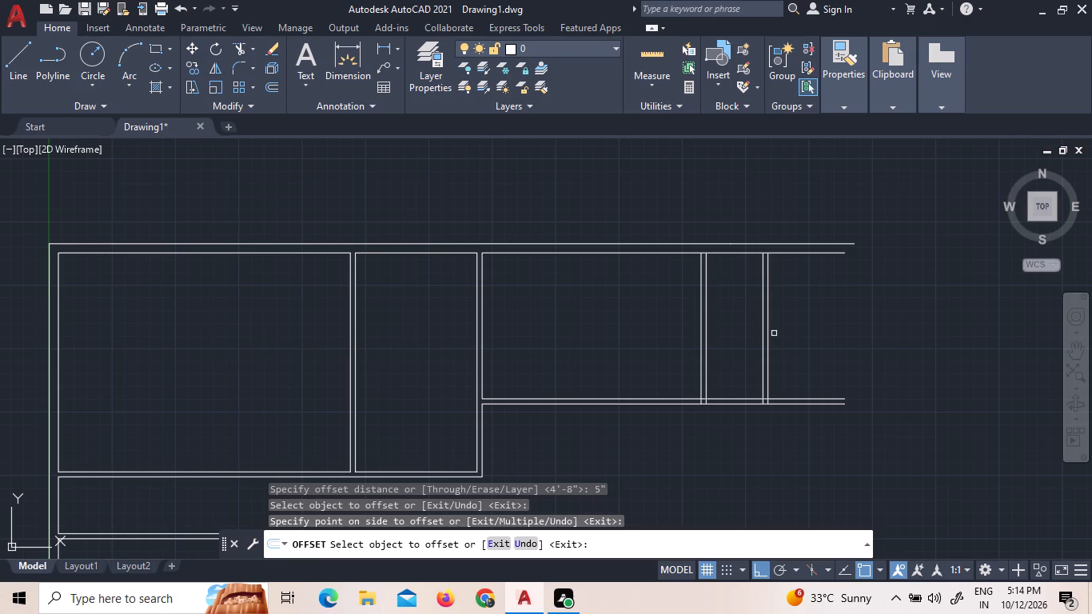
scroll(807, 253, "up", 2)
scroll(767, 257, "down", 2)
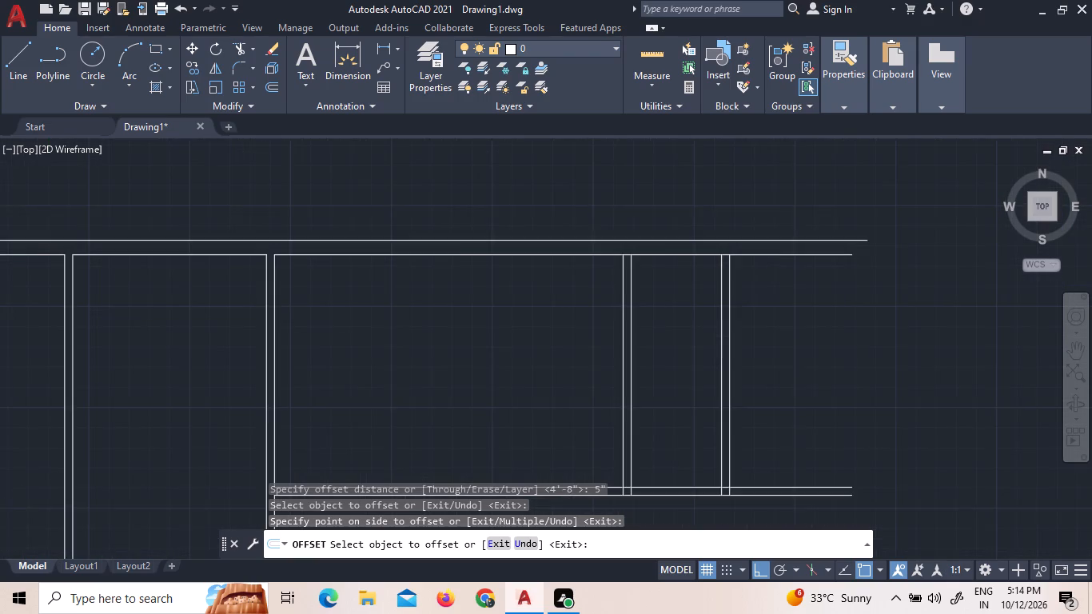
key("Escape")
key("Escape")
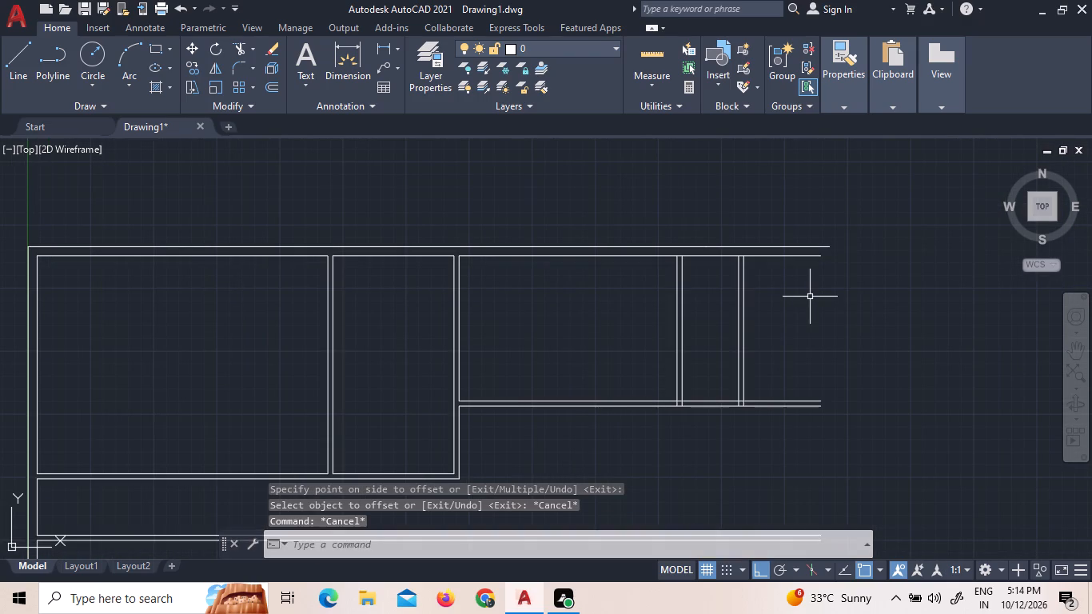
Offset the new partition's outer face line by 10' toward the open end for the end wall's inner face.
key("o")
key("Return")
type("10")
key("apostrophe")
key("Return")
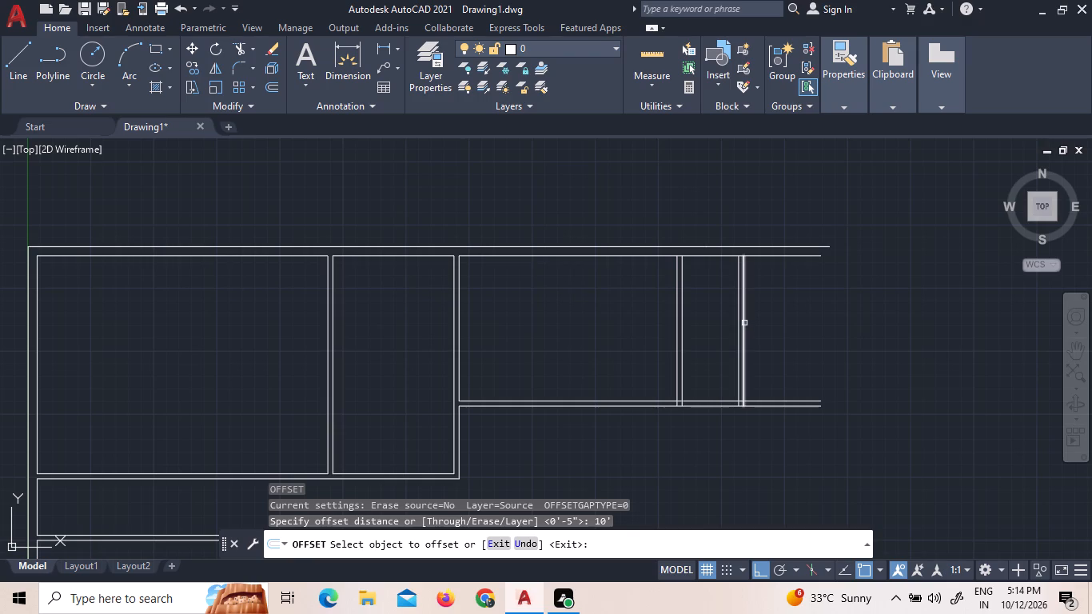
left_click(743, 323)
left_click(799, 329)
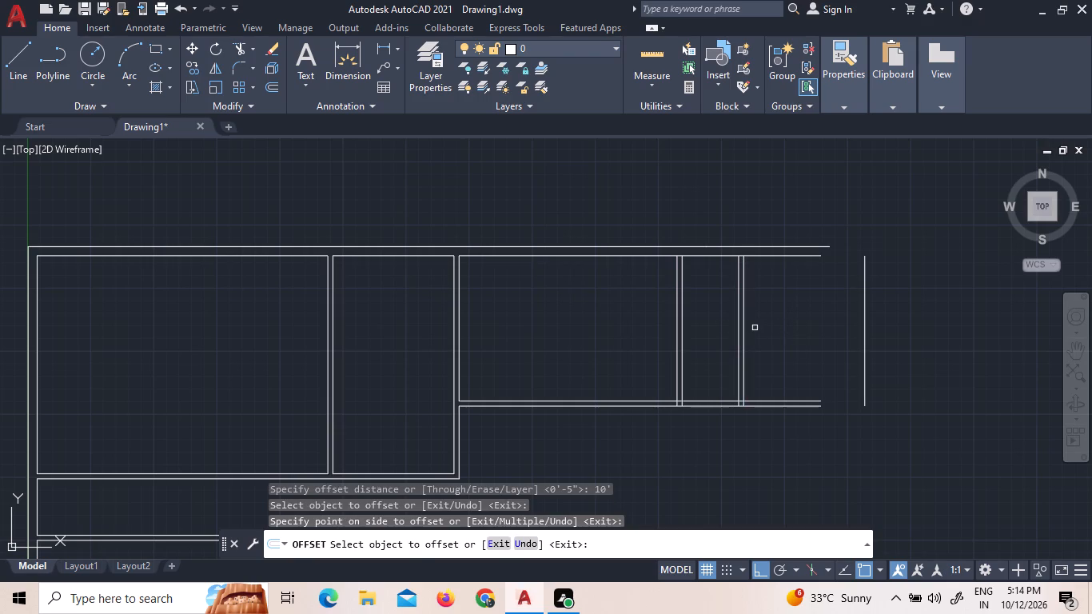
key("Escape")
key("Escape")
Offset the end wall's inner line by 9" outward to form the outer wall thickness.
key("o")
key("Return")
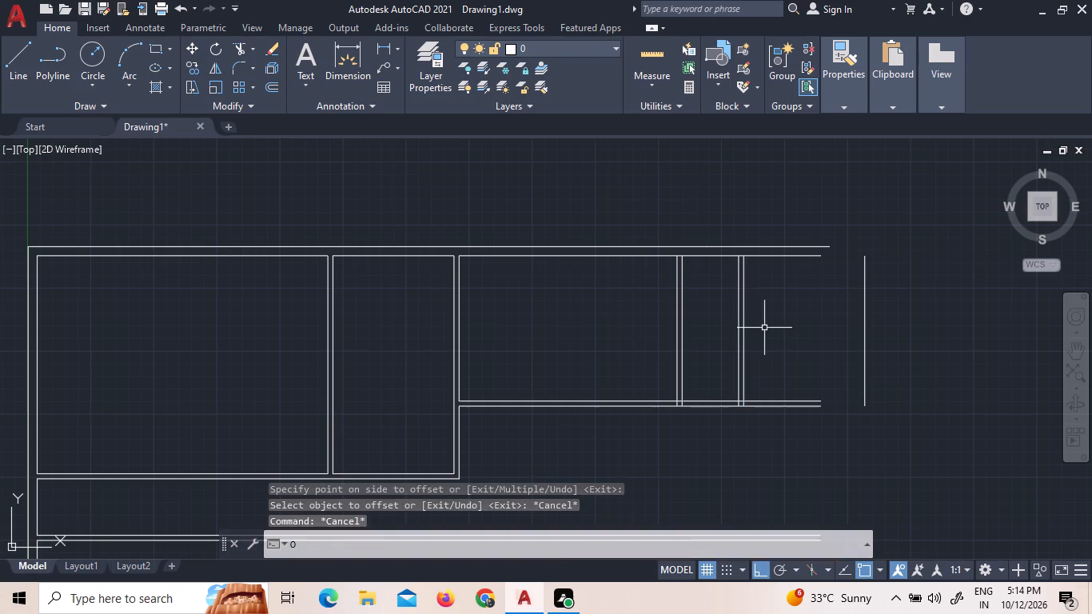
key("9")
key("shift+quotedbl")
key("Return")
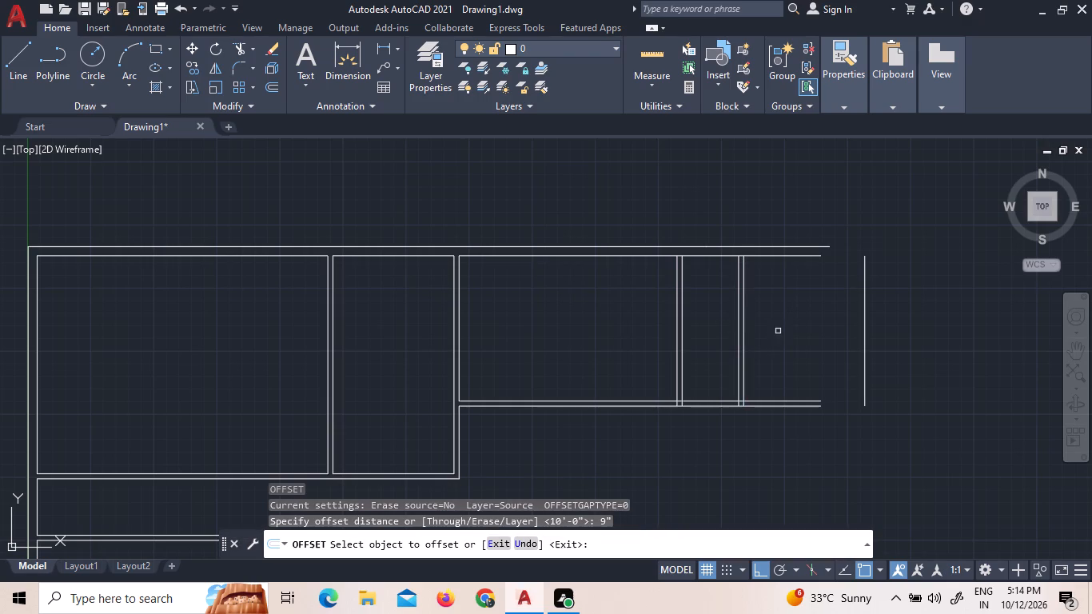
left_click(864, 330)
left_click(884, 333)
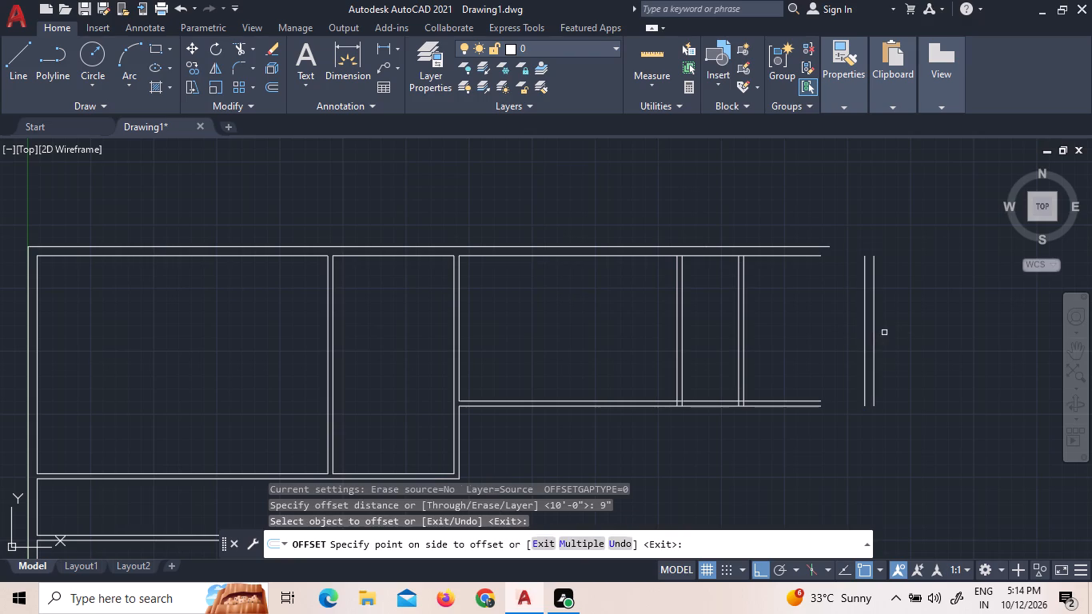
key("Escape")
key("Escape")
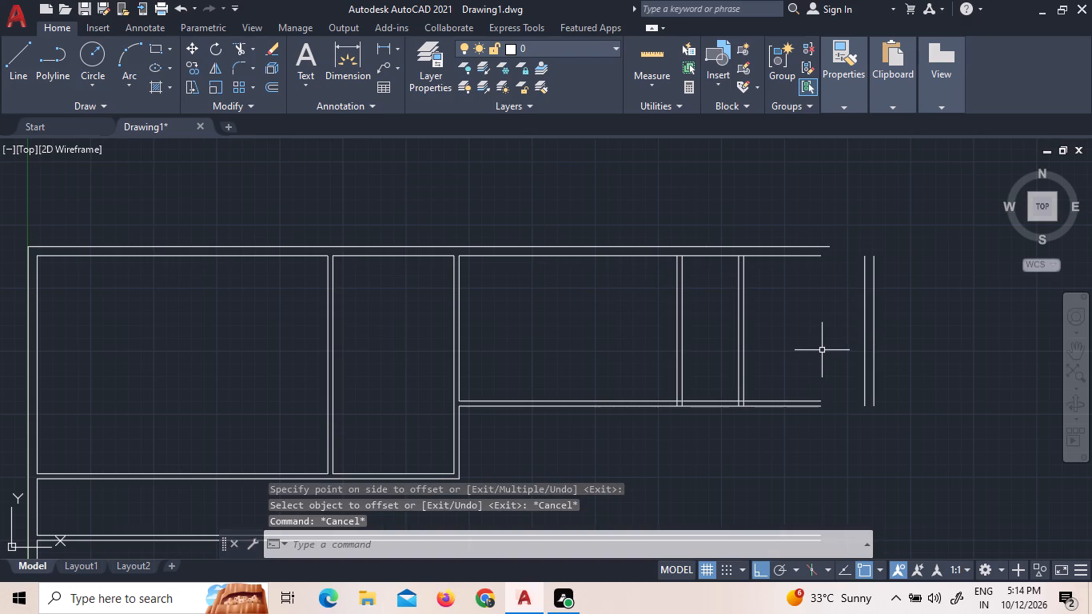
Draw an L-shaped helper line beyond the new end wall, running down past the upper rooms and turning back beneath them.
left_click(23, 47)
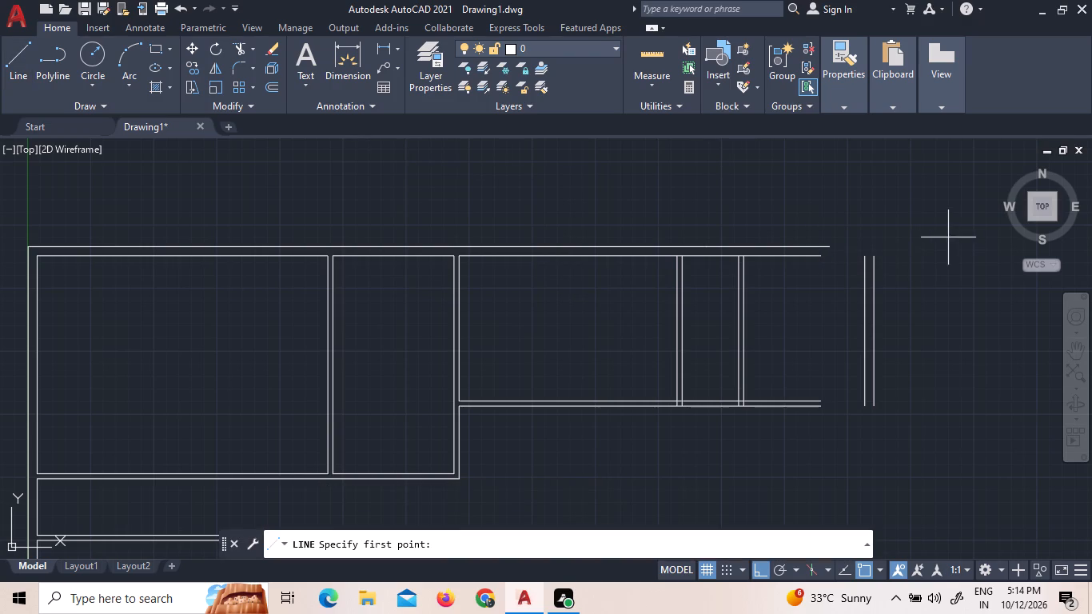
left_click_drag(923, 217, 923, 229)
left_click(922, 307)
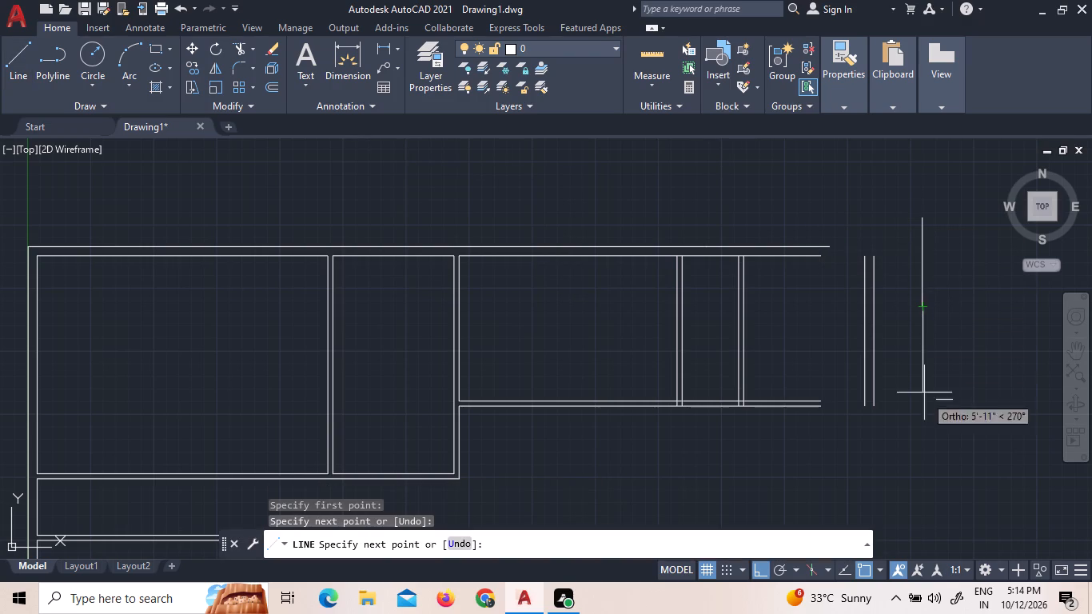
left_click(925, 459)
left_click(837, 469)
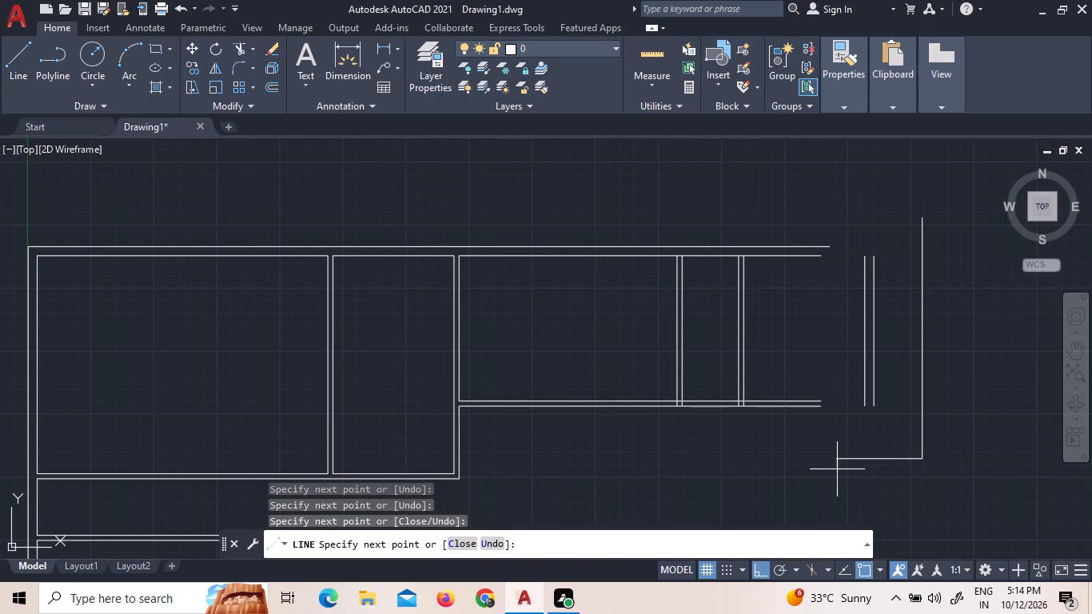
key("Escape")
Extend the two top wall lines and the two lower partition lines of the upper rooms past the end wall to the helper line.
key("e")
key("x")
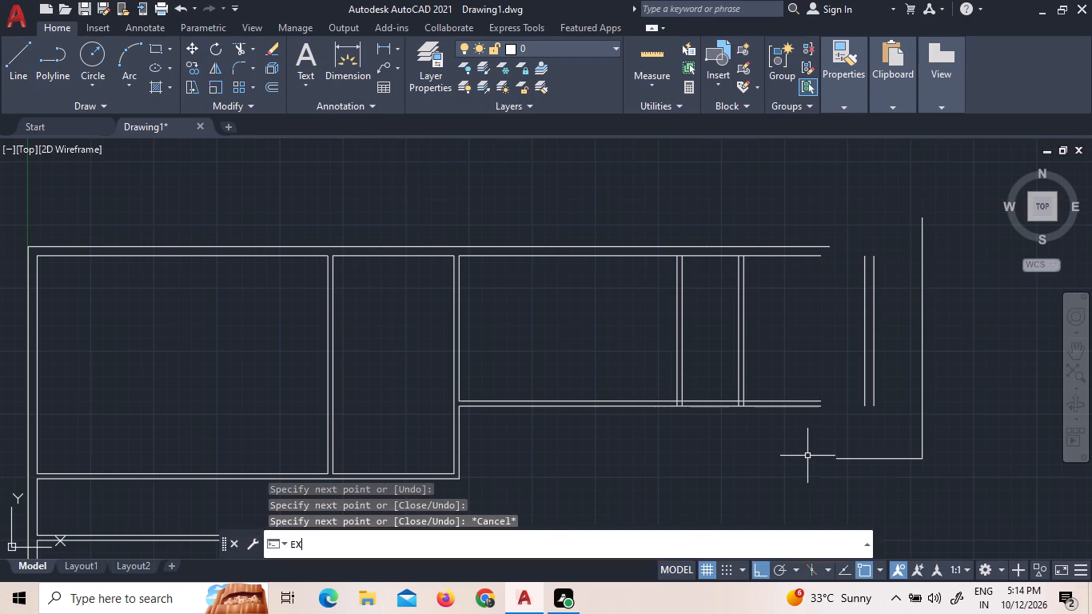
key("space")
key("space")
left_click(815, 440)
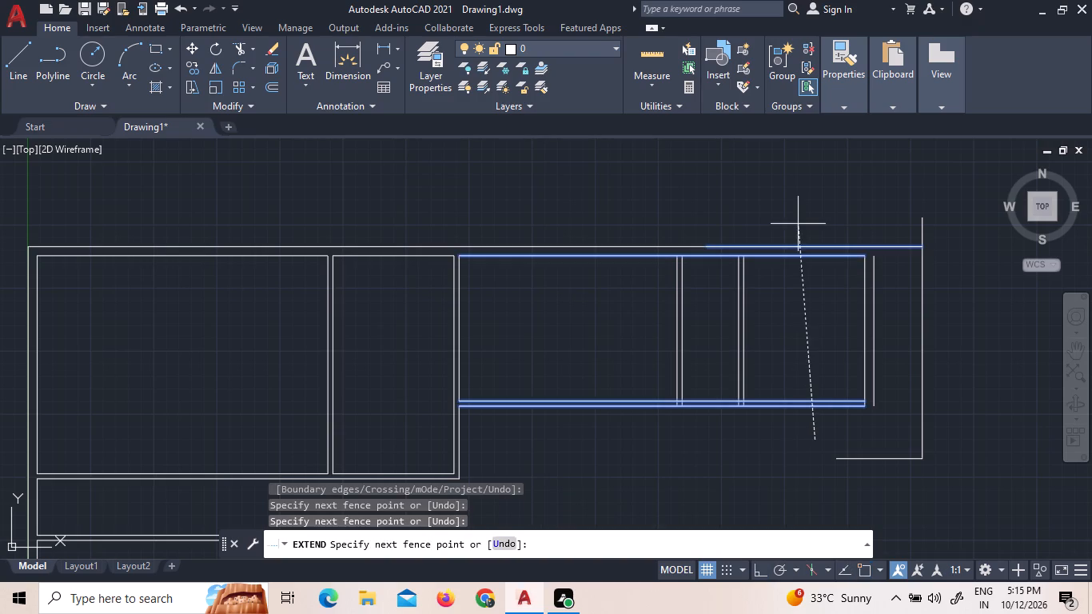
left_click(806, 209)
left_click_drag(847, 433, 852, 415)
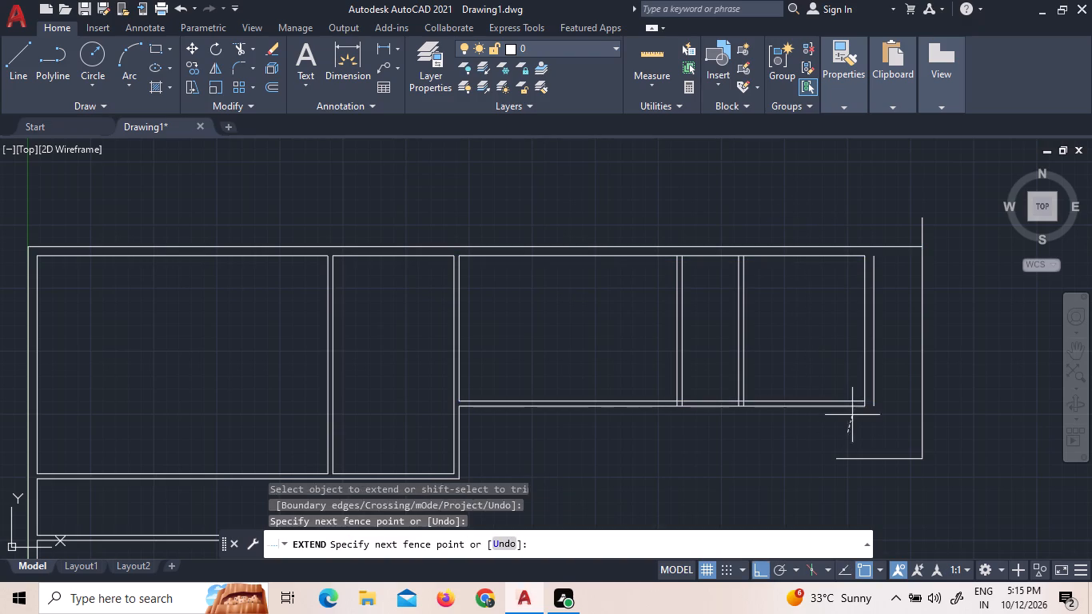
left_click(856, 205)
left_click_drag(853, 432, 853, 417)
left_click(851, 159)
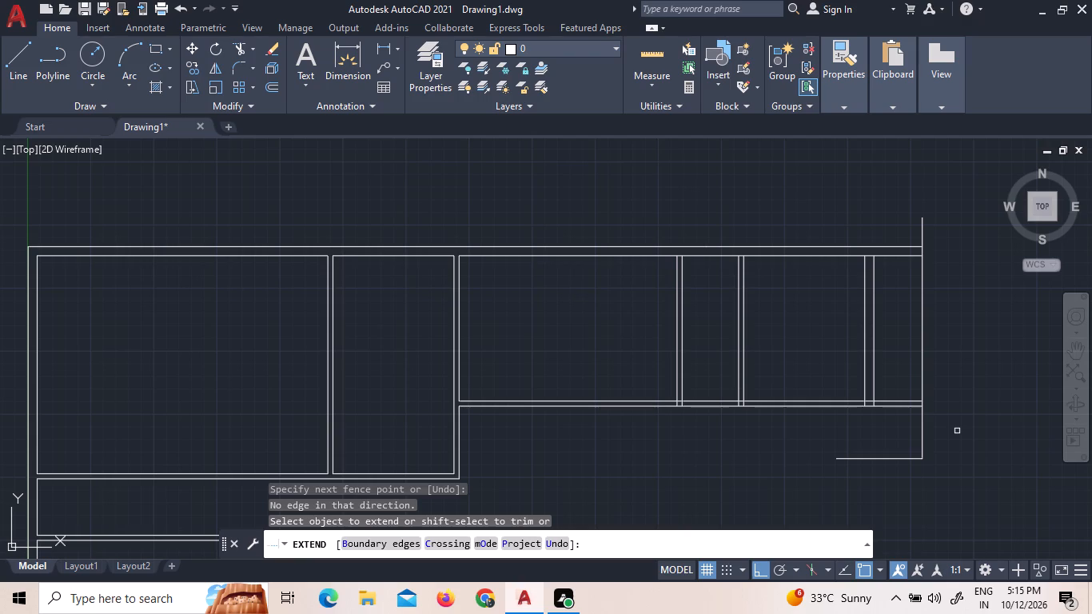
key("Escape")
key("Escape")
Erase all three segments of the helper line beyond the end wall.
left_click_drag(958, 414, 947, 421)
left_click(863, 471)
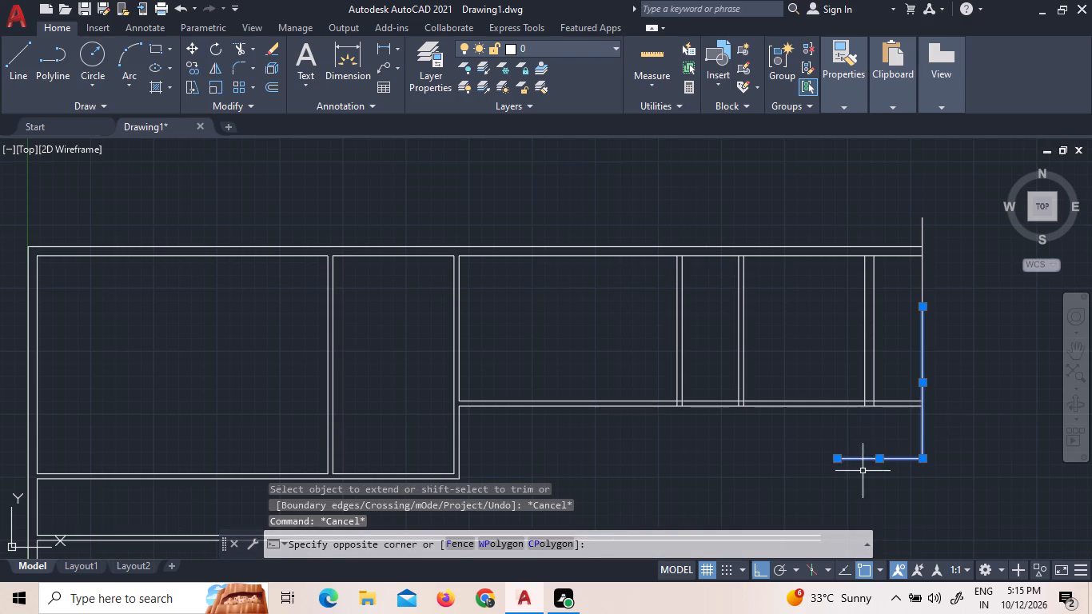
left_click(978, 310)
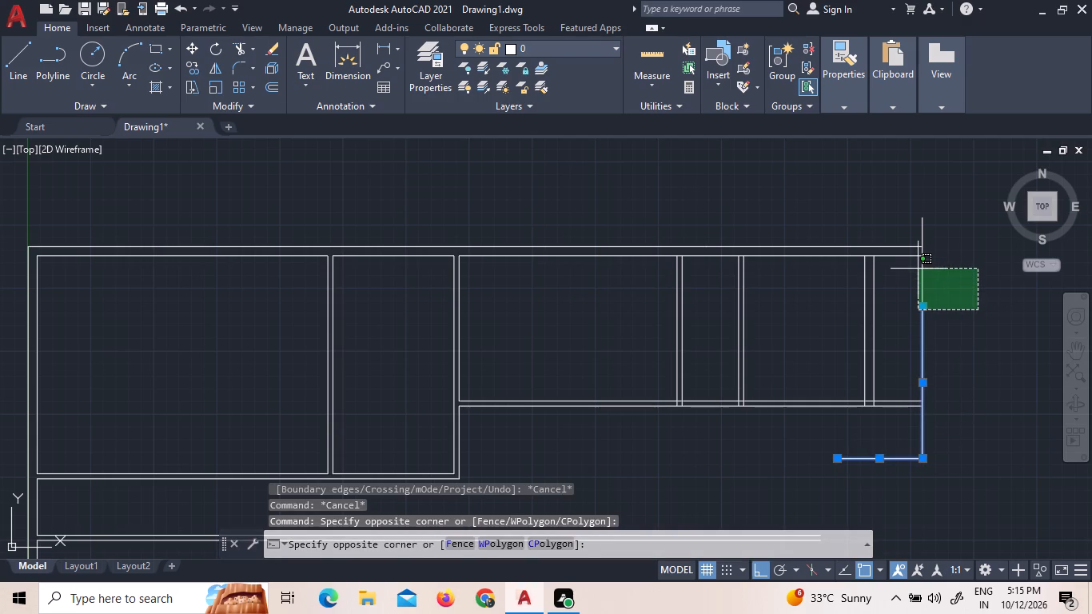
left_click(918, 269)
key("Delete")
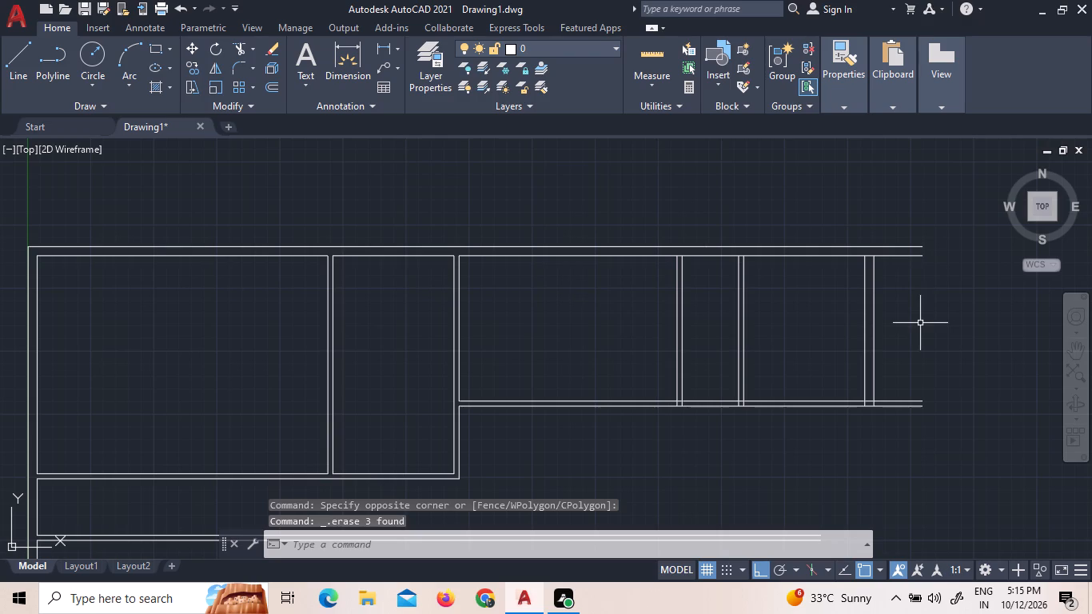
Trim the overhangs of the inner top wall line and the upper line of the lower partition at the end wall's outer face.
type("TR")
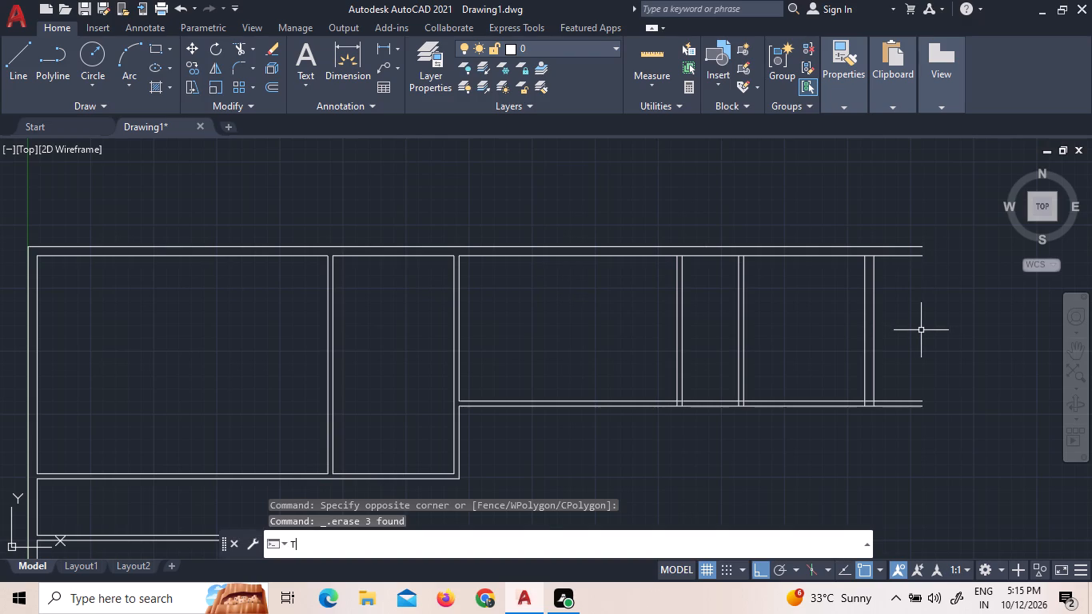
key("space")
key("space")
left_click(922, 326)
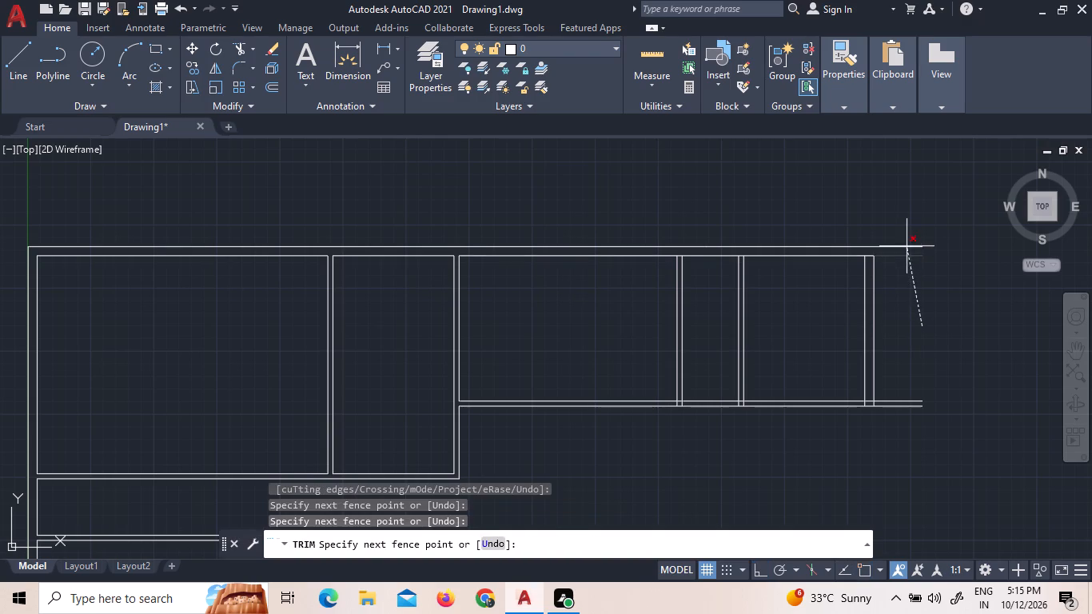
left_click(911, 255)
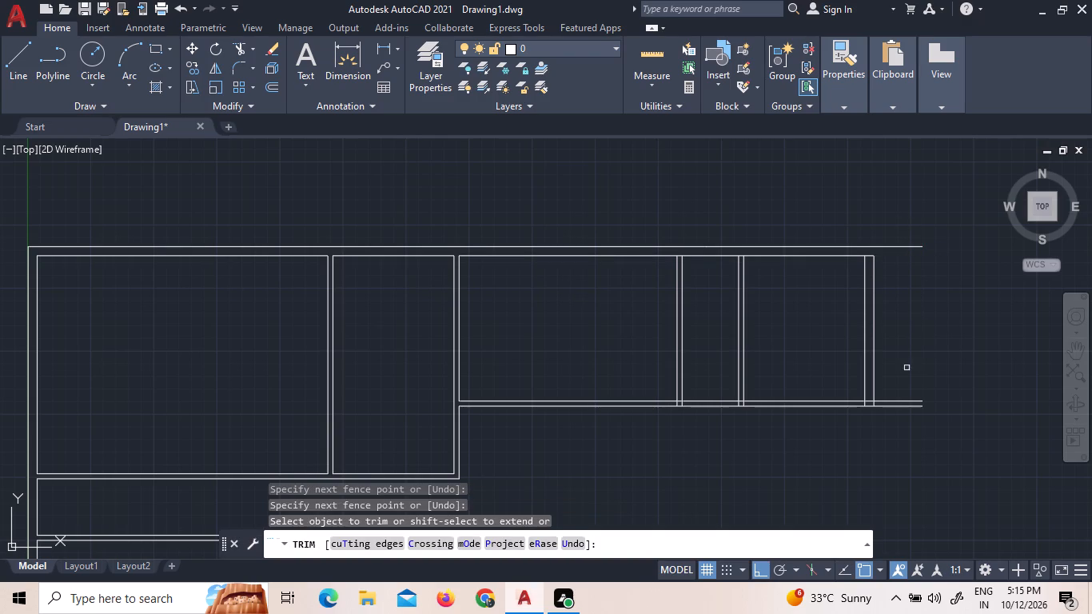
left_click(891, 399)
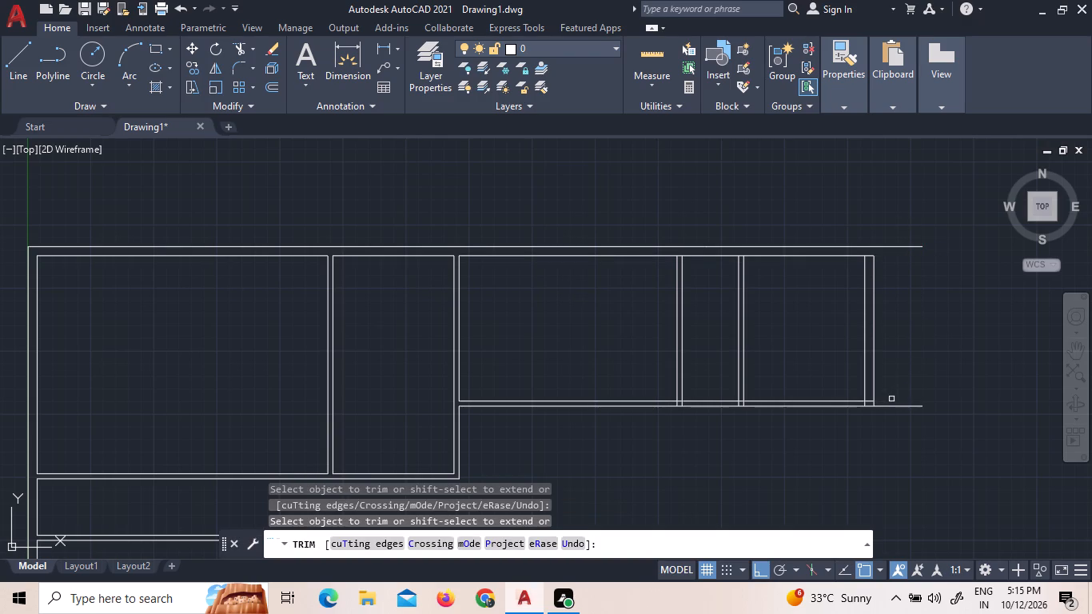
key("Escape")
key("Escape")
Extend the end wall's outer line up to the outer top wall line.
type("EX")
key("space")
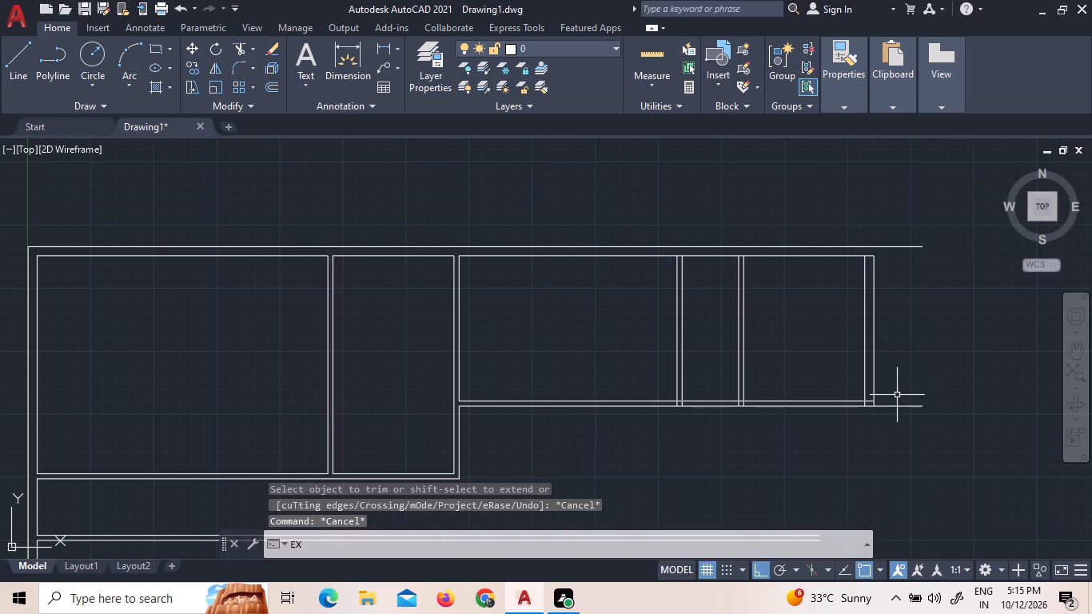
key("space")
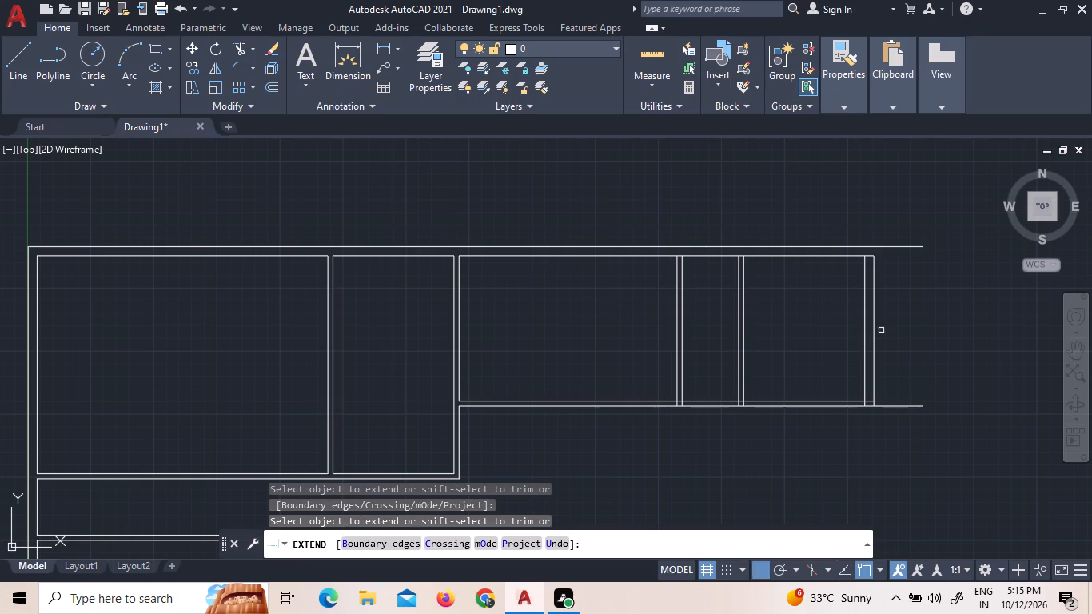
left_click(874, 263)
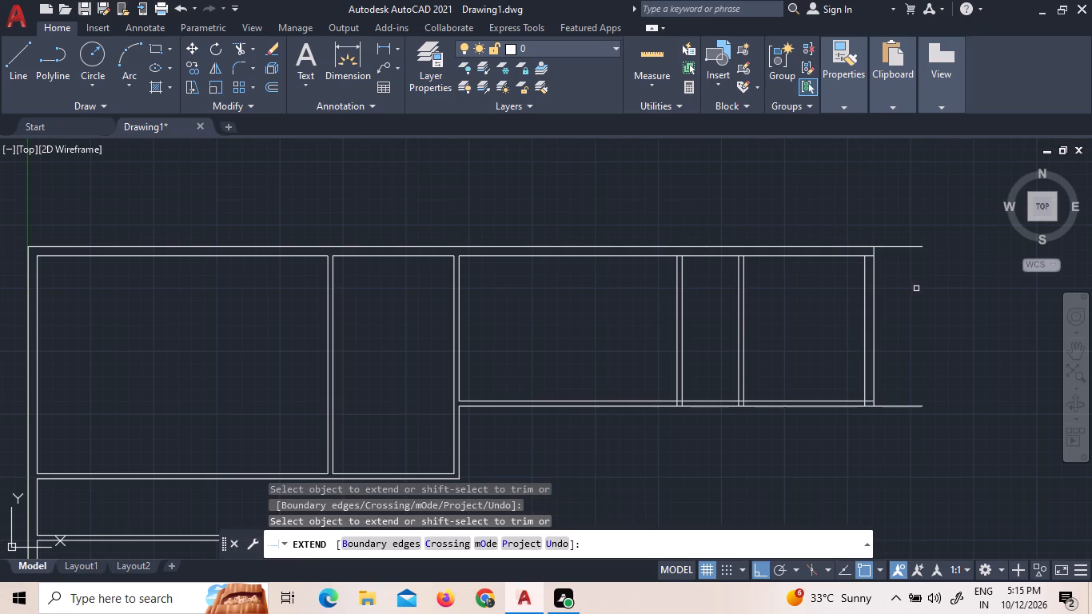
key("Escape")
key("Escape")
Trim the overhangs of the outer top wall line and the lower partition's bottom line at the end wall's outer face.
type("TR")
key("space")
key("space")
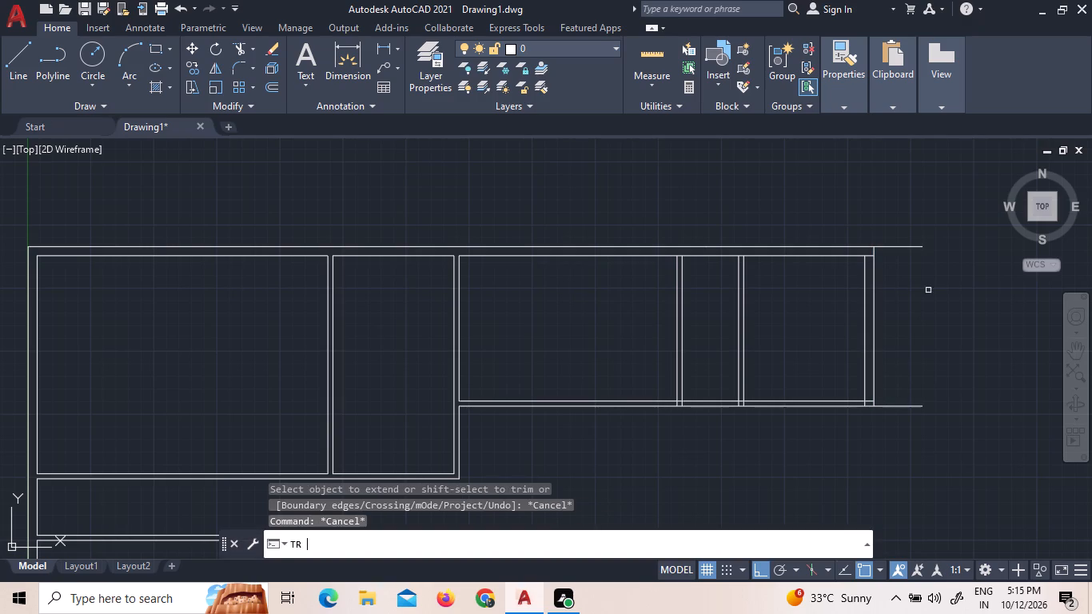
left_click(883, 249)
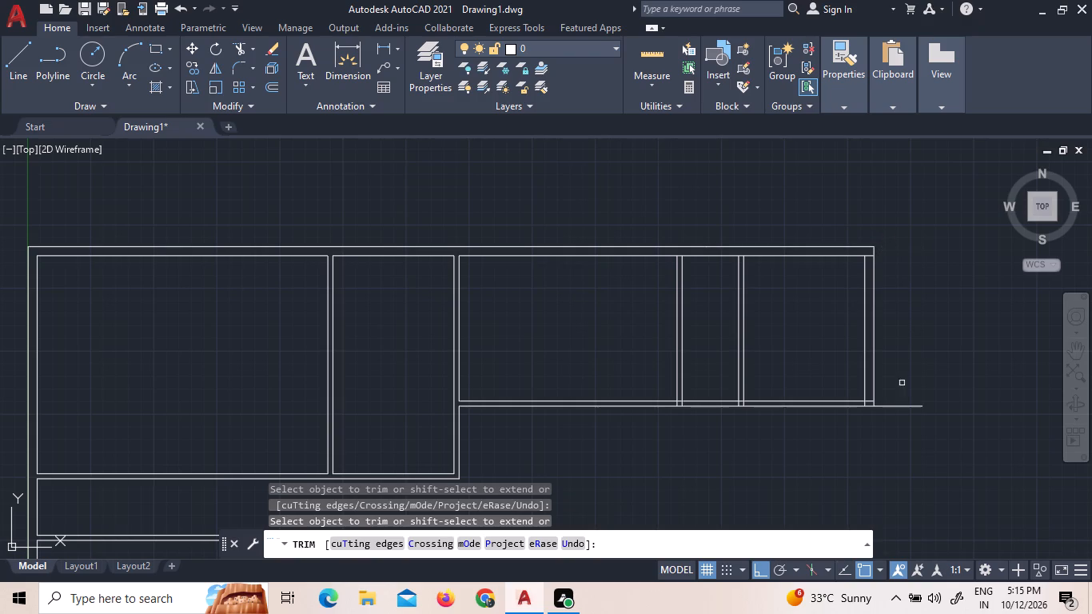
left_click(891, 406)
Trim the leftover line pieces inside the end wall's thickness at its upper and lower corners.
scroll(874, 258, "up", 1)
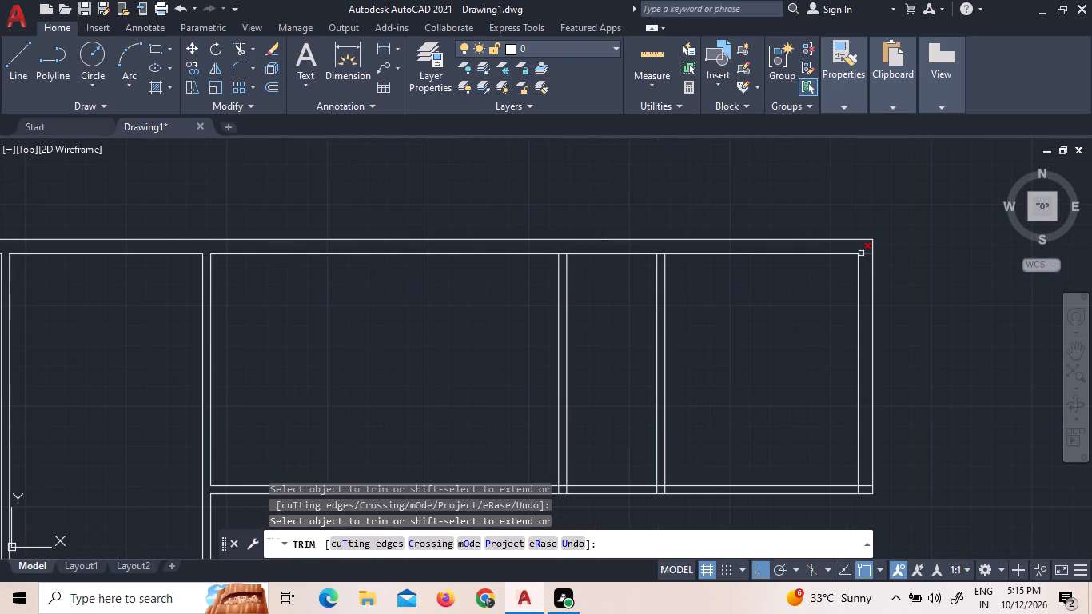
left_click(868, 253)
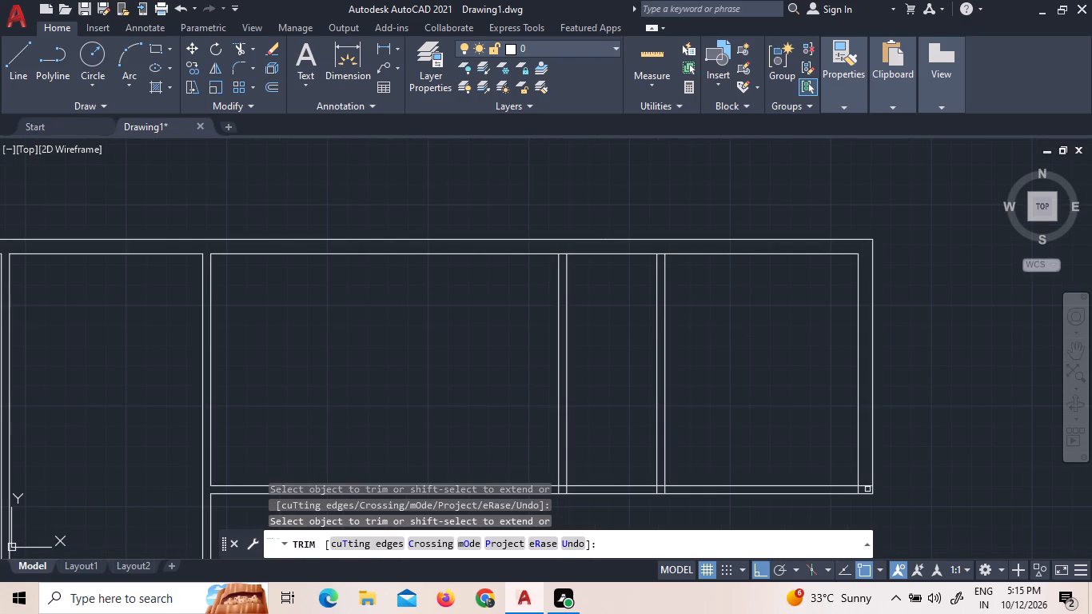
left_click(864, 485)
left_click(858, 486)
Trim the crossing lines where the two narrow cross partitions meet the lower partition, opening both T-junctions.
scroll(685, 497, "up", 3)
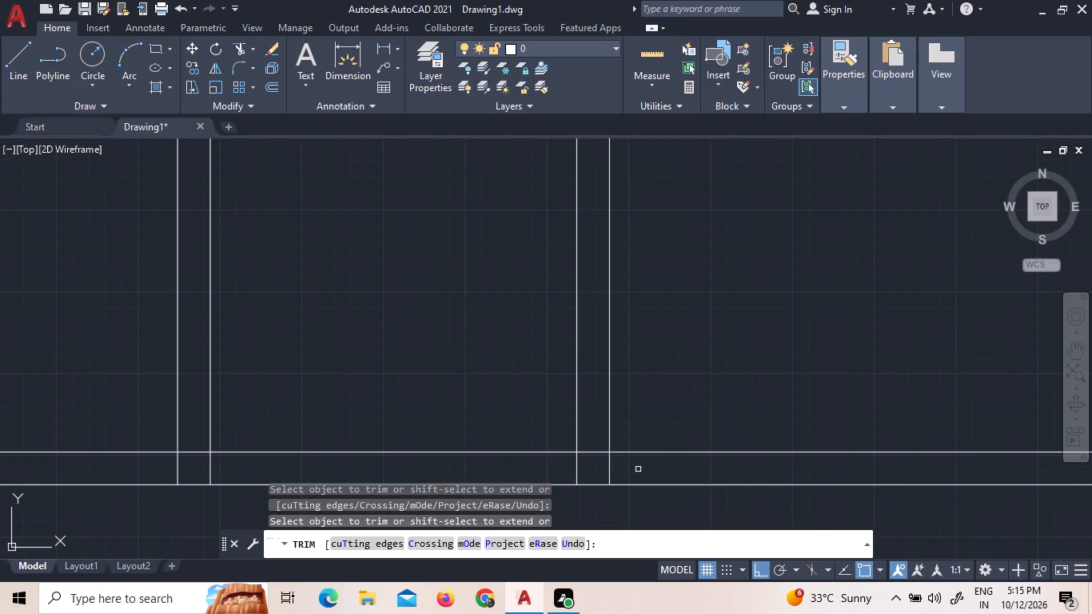
left_click(649, 469)
left_click(571, 463)
left_click_drag(584, 463, 594, 458)
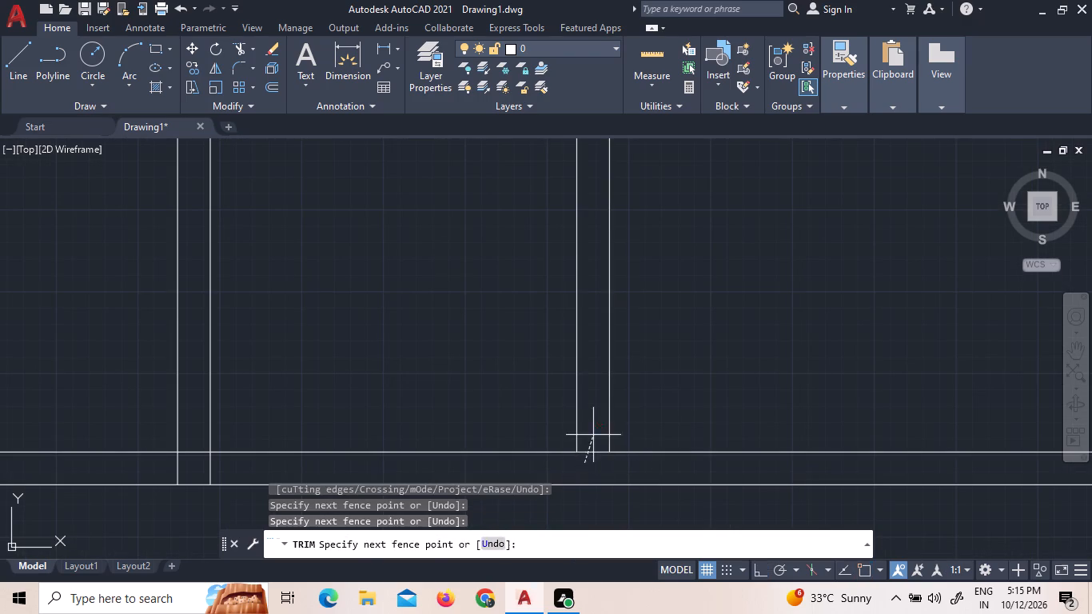
left_click(589, 420)
left_click(222, 463)
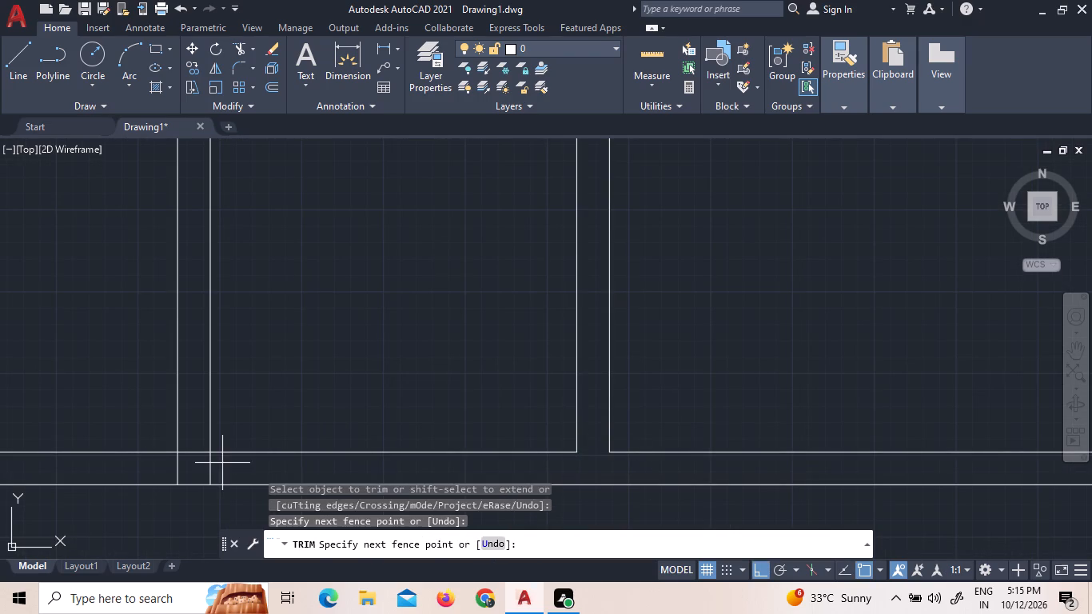
left_click(174, 462)
left_click_drag(187, 464, 199, 464)
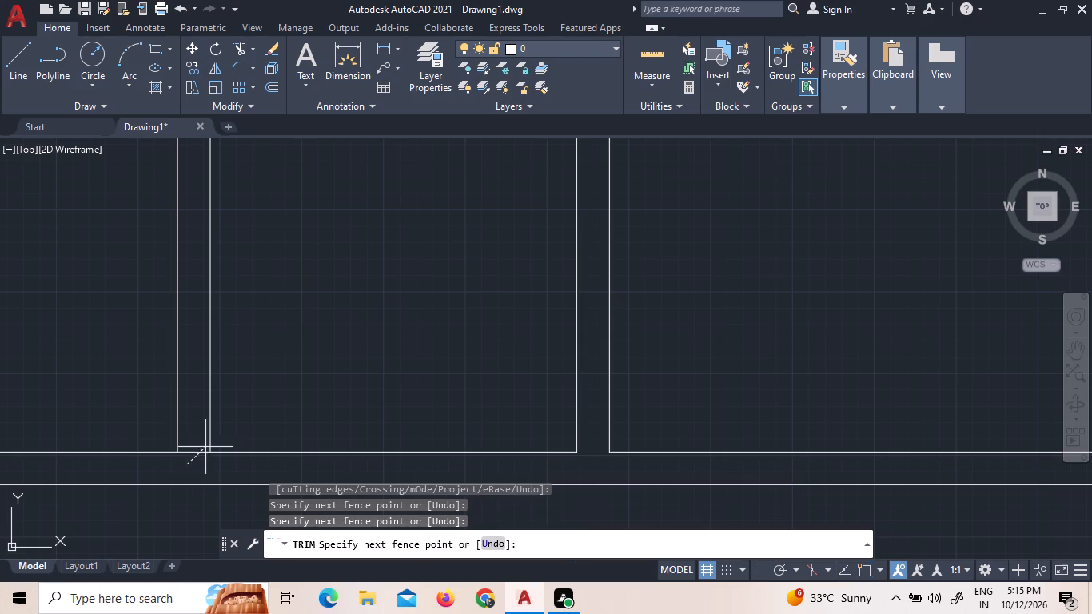
left_click(195, 433)
Trim the inner top wall line between the faces of both narrow cross partitions.
scroll(253, 444, "down", 5)
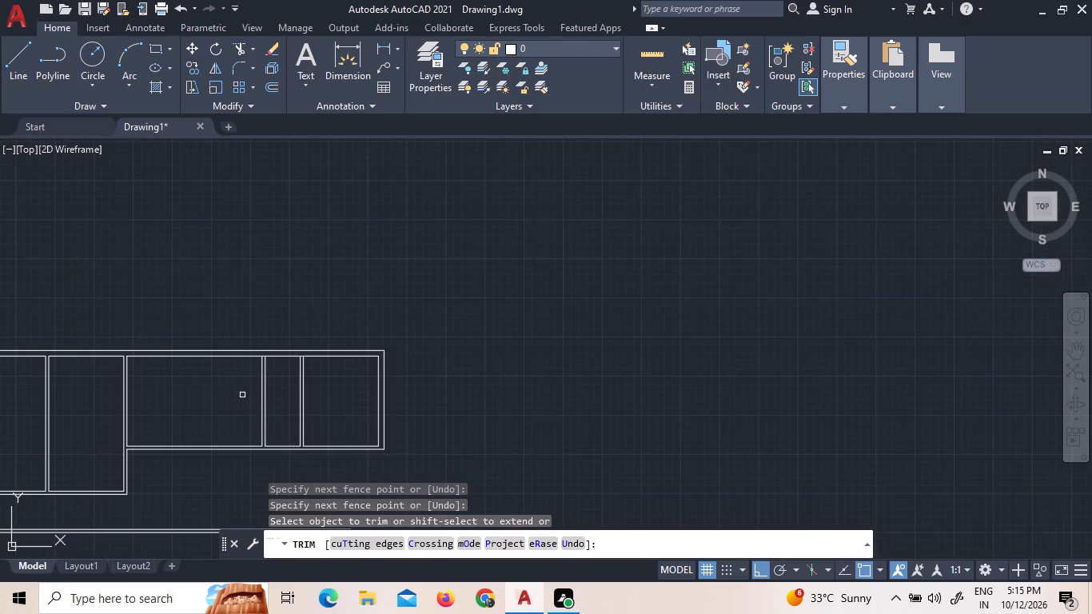
scroll(252, 387, "up", 2)
scroll(299, 325, "up", 2)
scroll(439, 332, "up", 2)
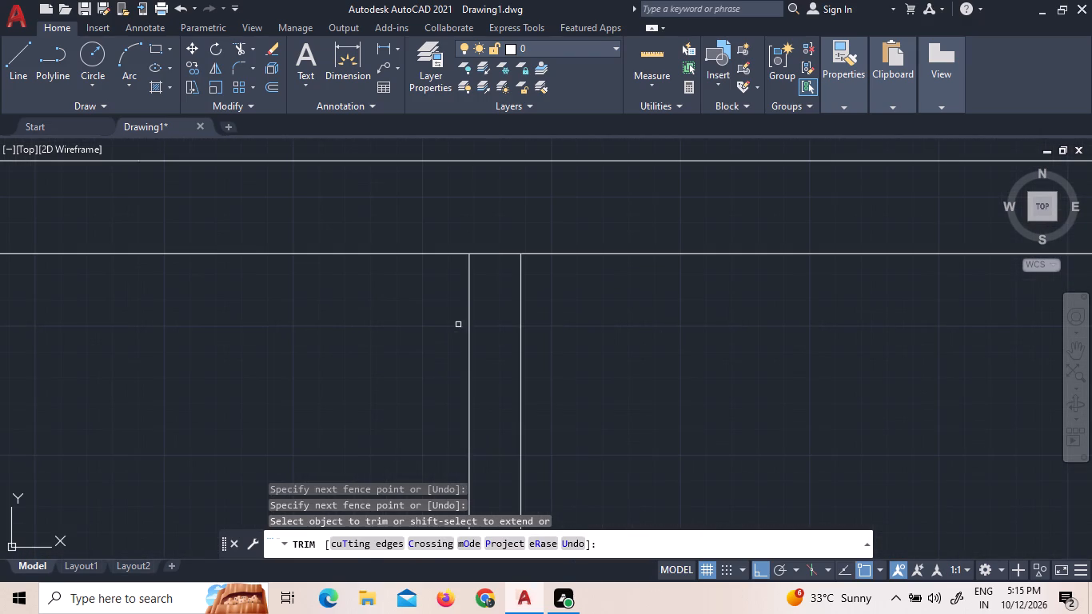
left_click(498, 269)
left_click(490, 226)
scroll(552, 306, "down", 3)
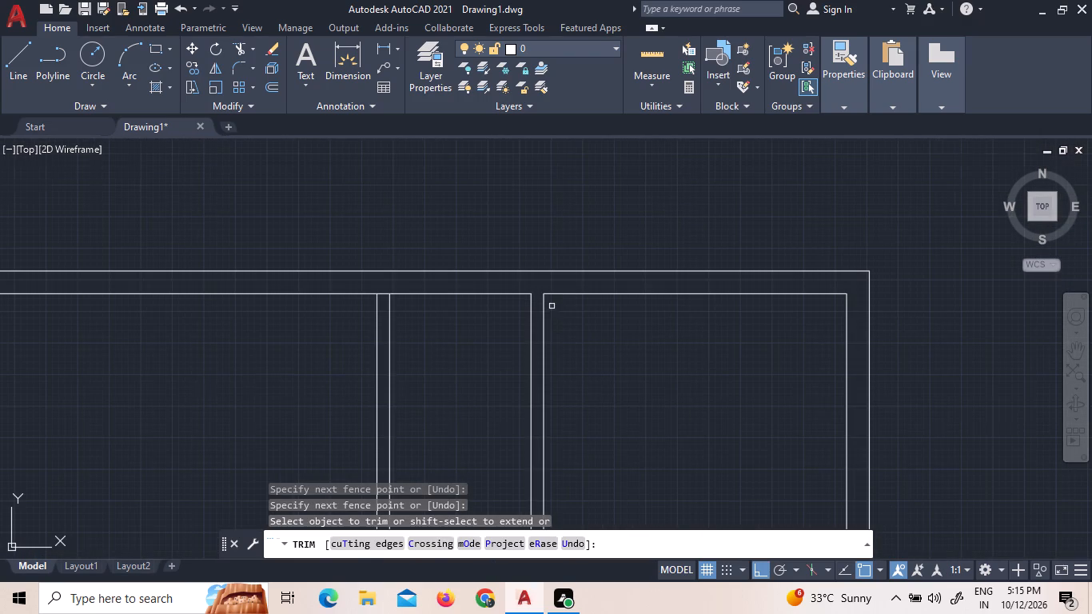
scroll(384, 306, "up", 3)
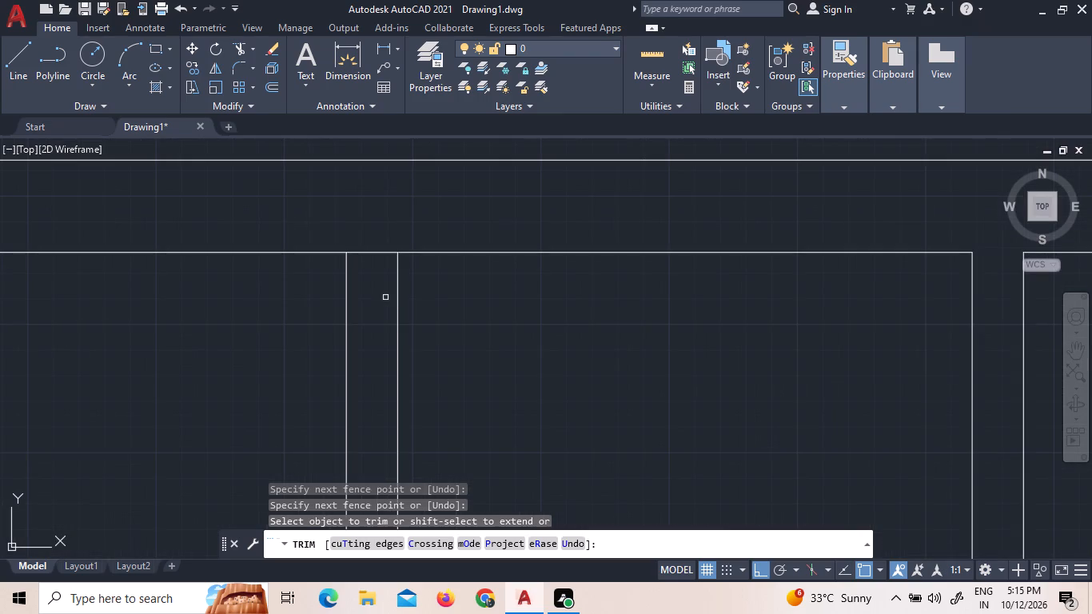
left_click(369, 285)
left_click(369, 233)
scroll(420, 287, "down", 2)
scroll(490, 301, "down", 3)
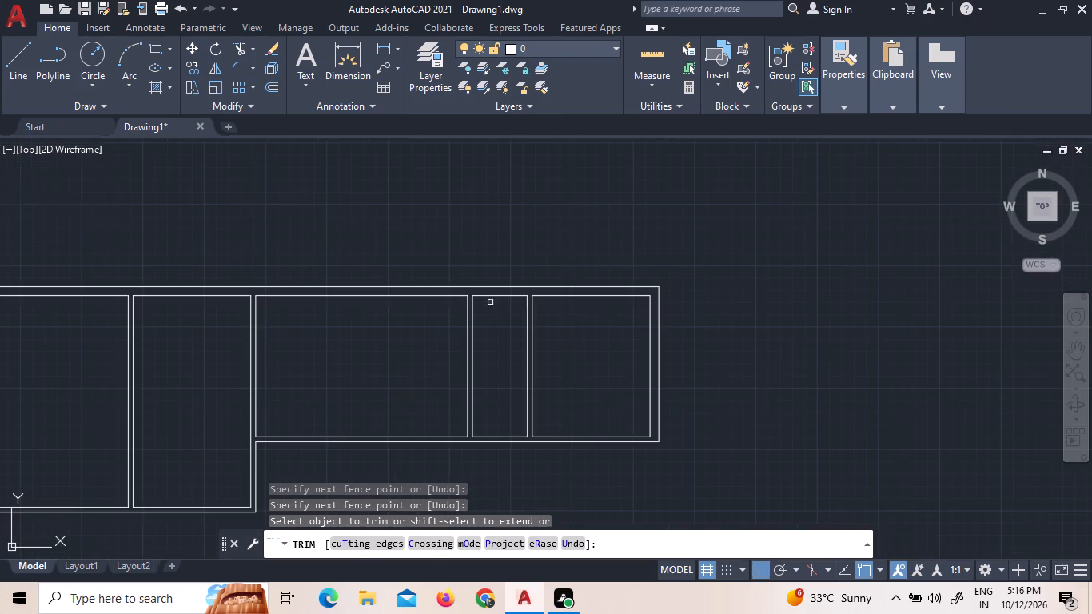
Check the dimensions of the end room and the strip below the upper rooms with Quick measure.
left_click(640, 62)
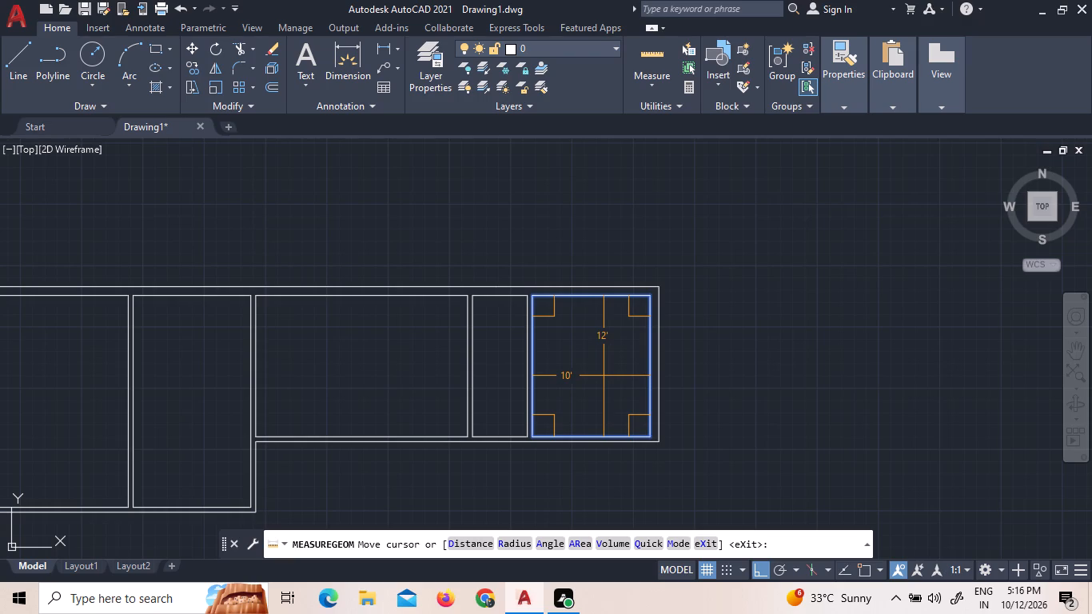
scroll(608, 412, "down", 1)
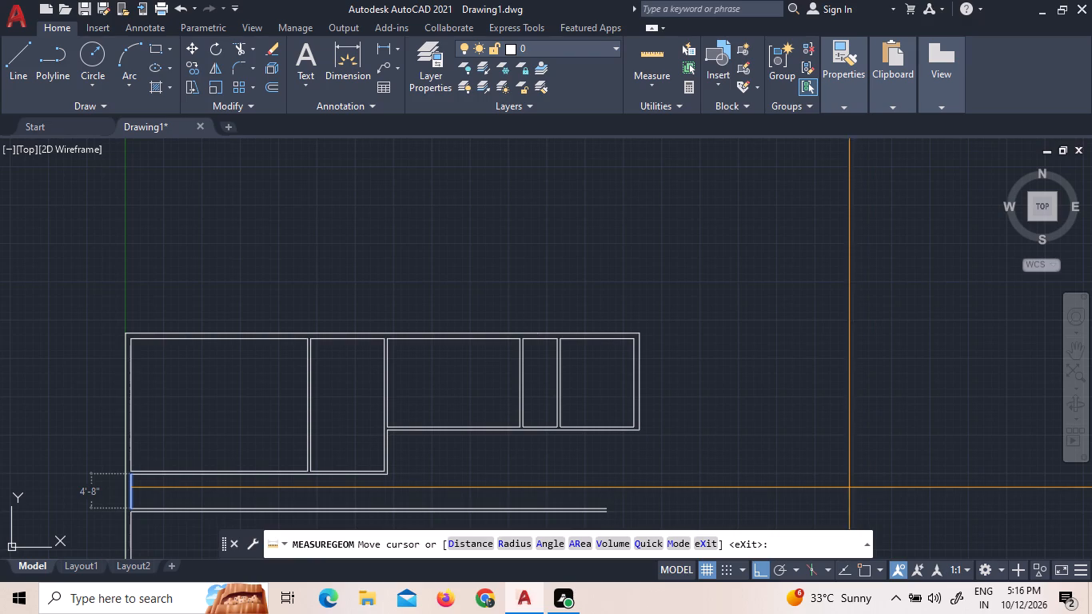
scroll(600, 356, "up", 2)
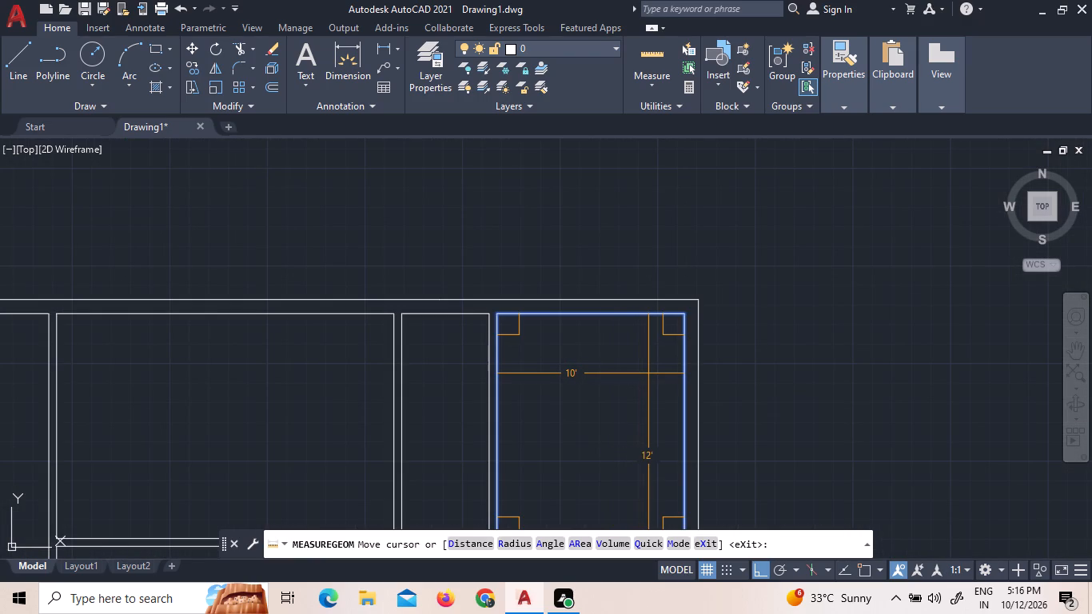
key("Escape")
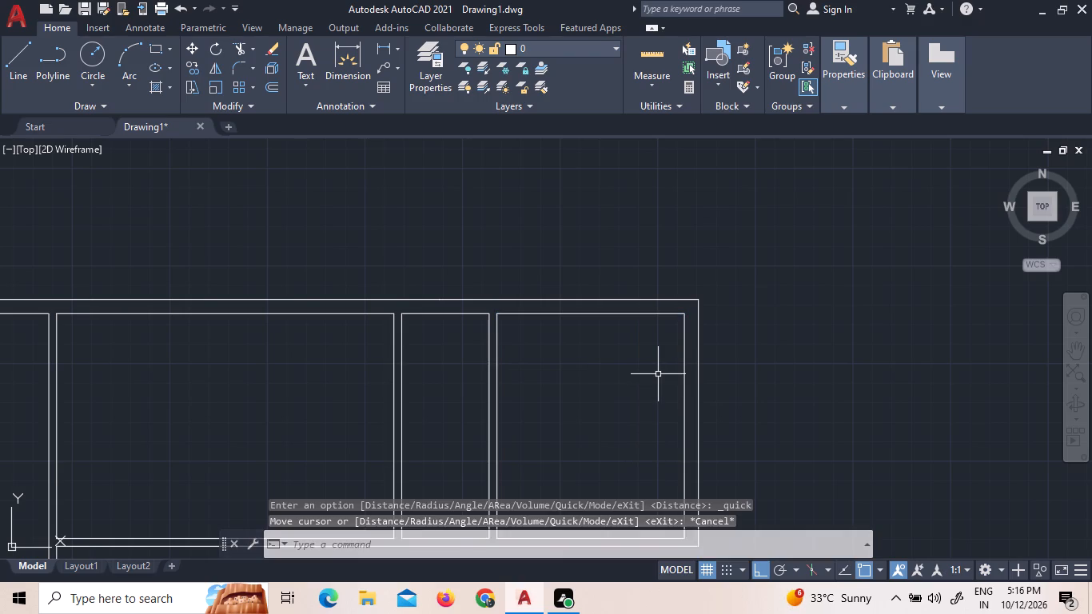
Offset the end room's inner top wall line 5'10" down into the room.
key("o")
key("Return")
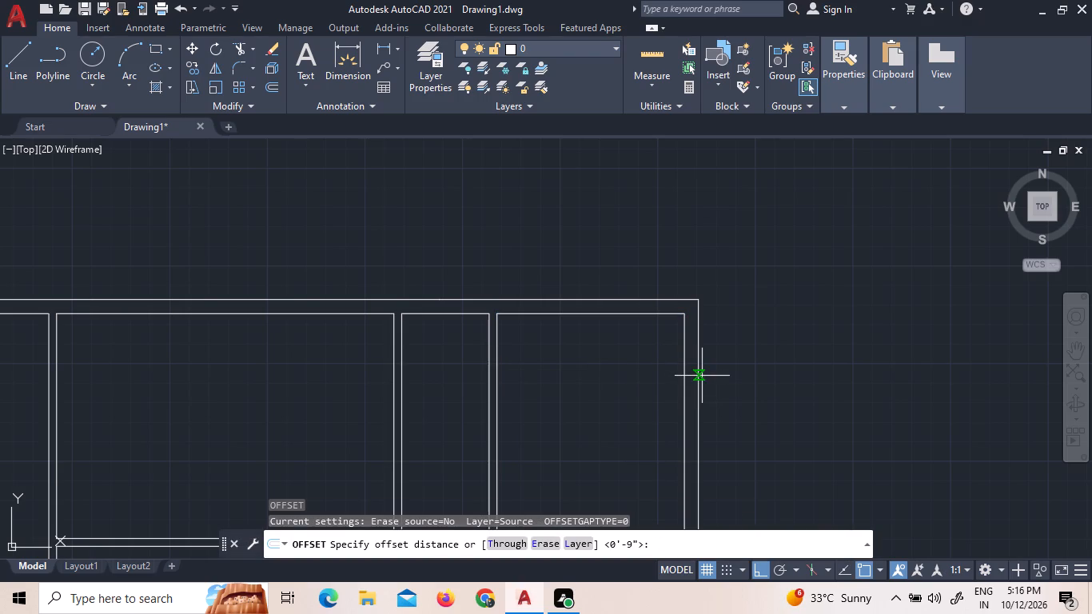
key("5")
key("apostrophe")
key("1")
key("0")
key("shift+quotedbl")
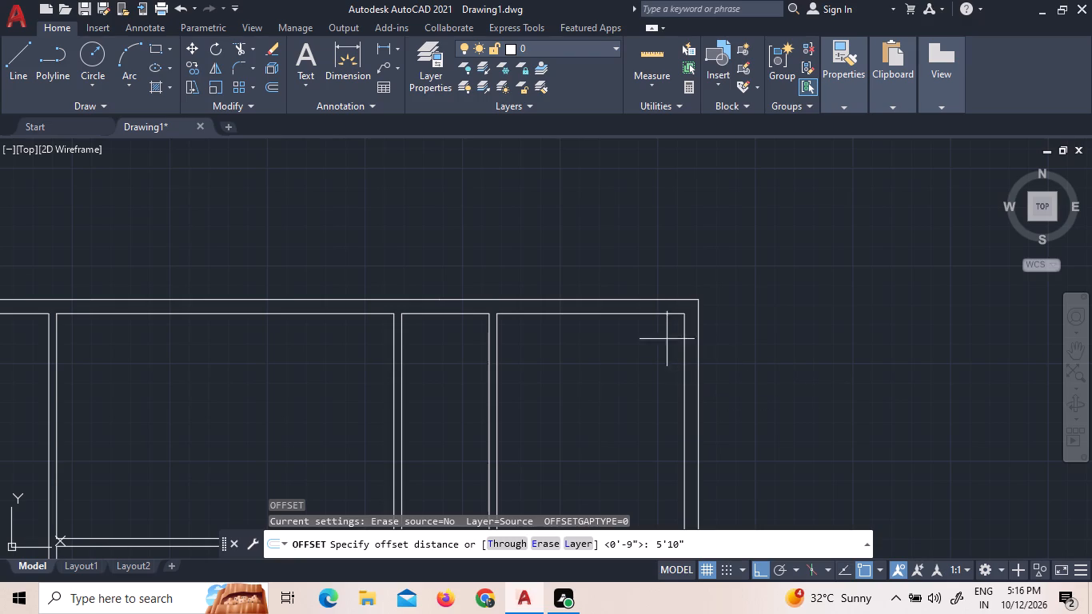
key("Return")
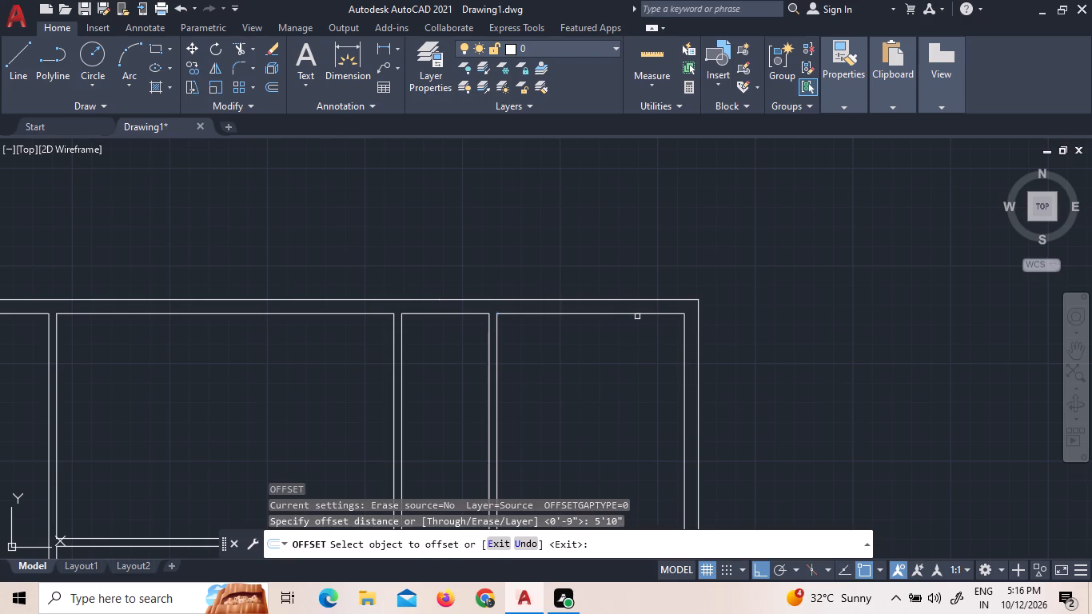
left_click(640, 313)
left_click(603, 346)
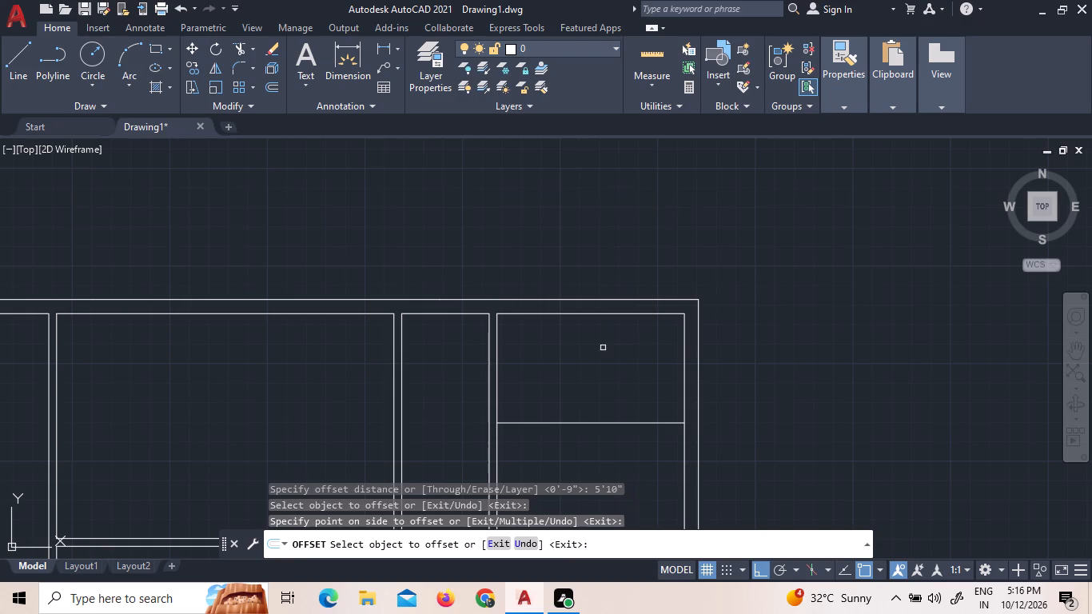
key("Escape")
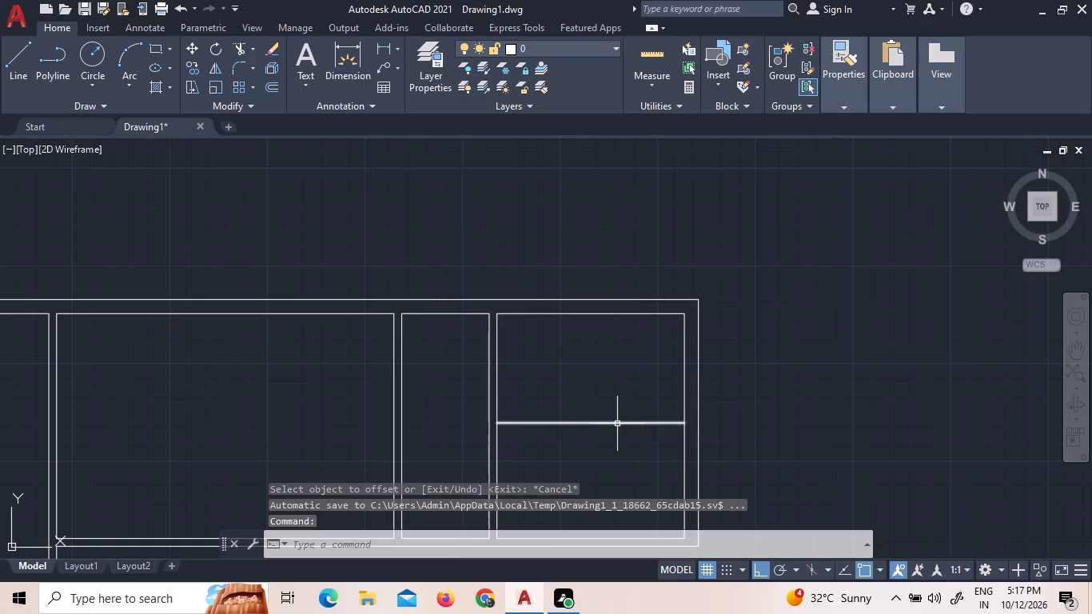
Offset the end room's new dividing line 4" downward to form a partition across the room.
key("o")
key("Return")
key("4")
key("shift+quotedbl")
key("Return")
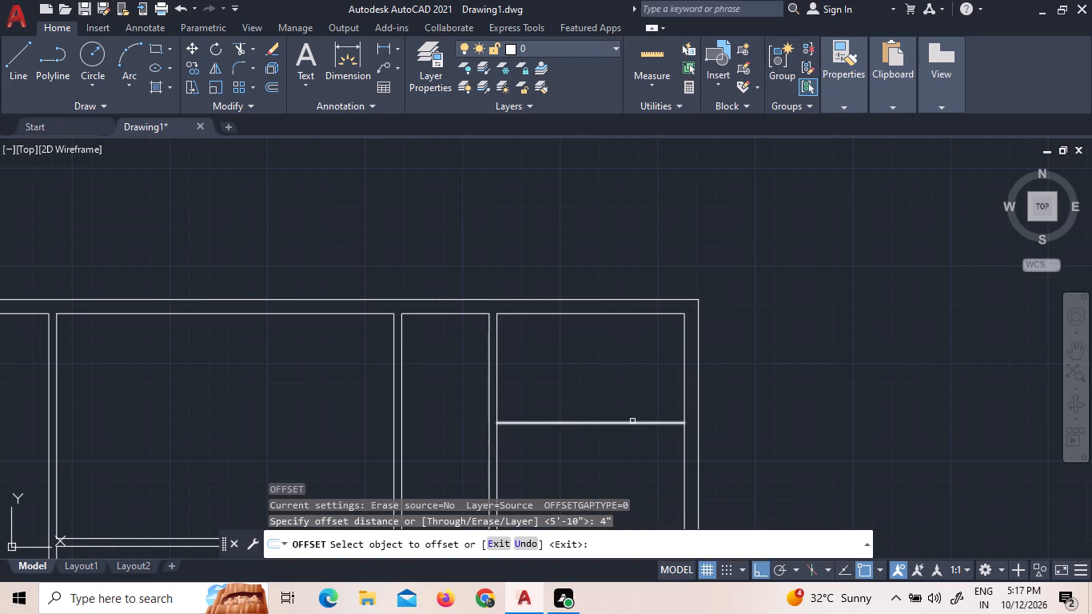
left_click(638, 423)
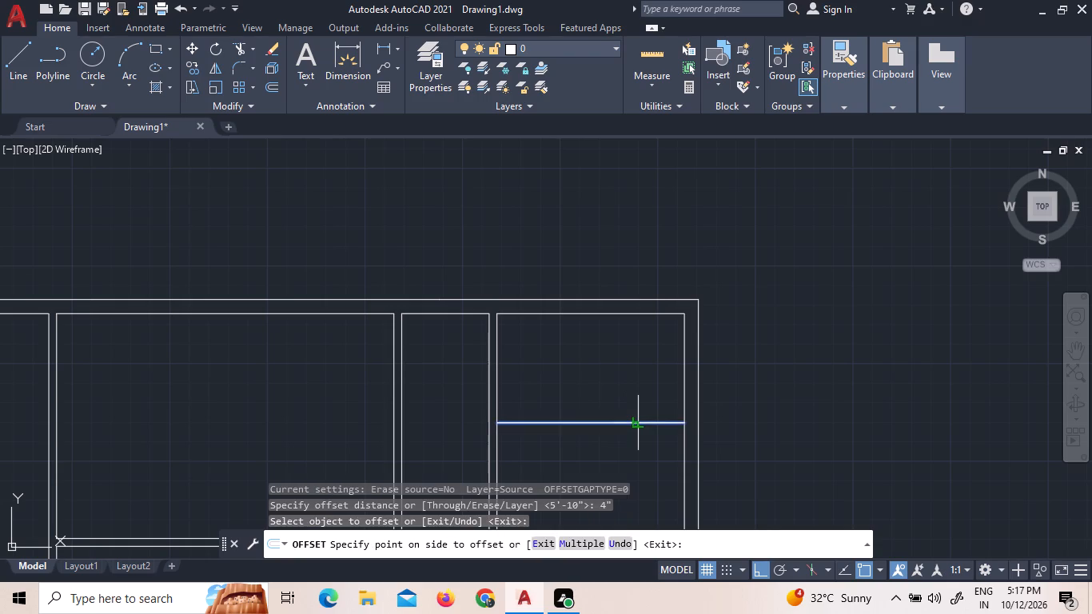
left_click(648, 436)
scroll(652, 431, "down", 3)
scroll(641, 450, "up", 2)
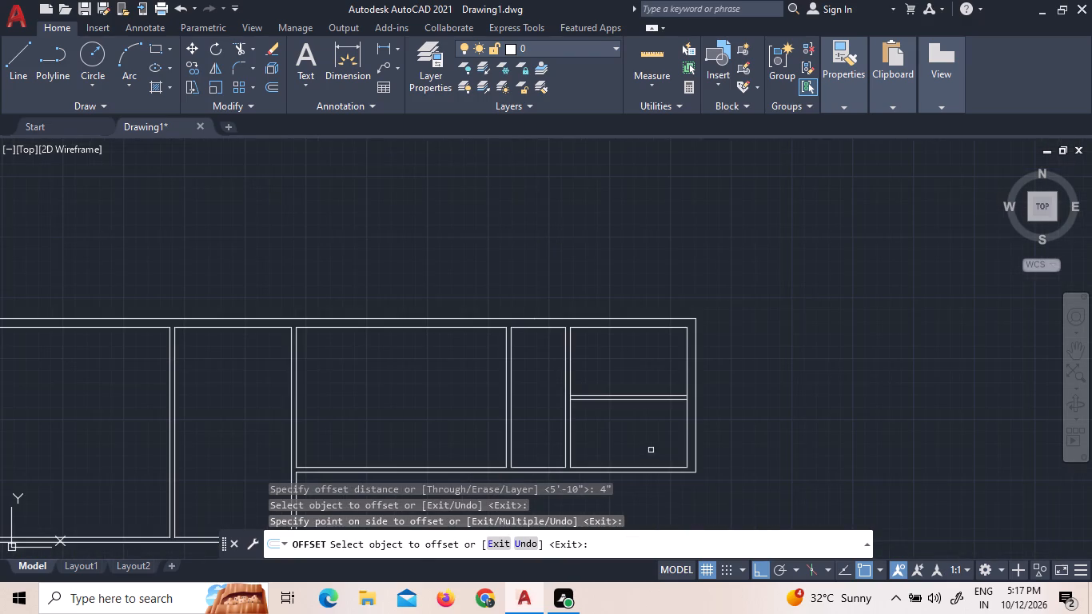
Check the dimensions of the upper rooms and the long lower strip with Quick measure.
left_click(657, 64)
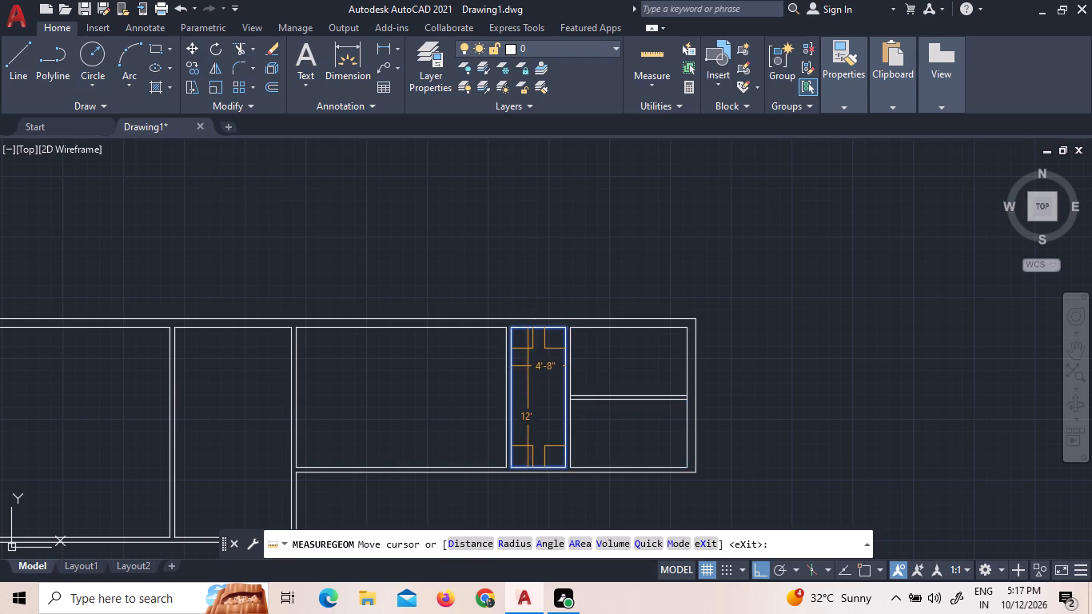
scroll(540, 352, "down", 2)
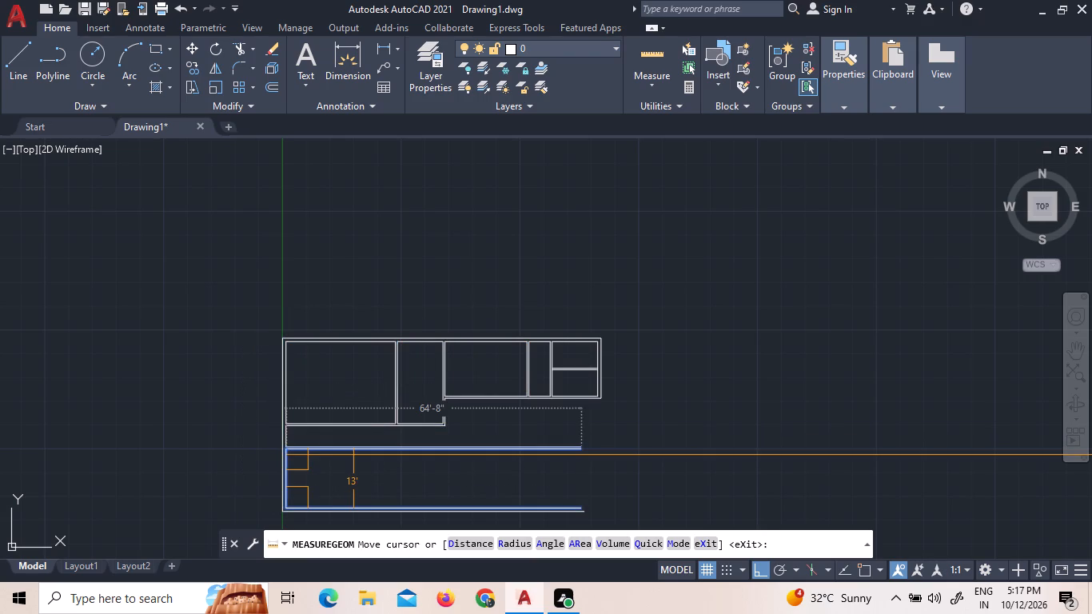
scroll(552, 369, "up", 2)
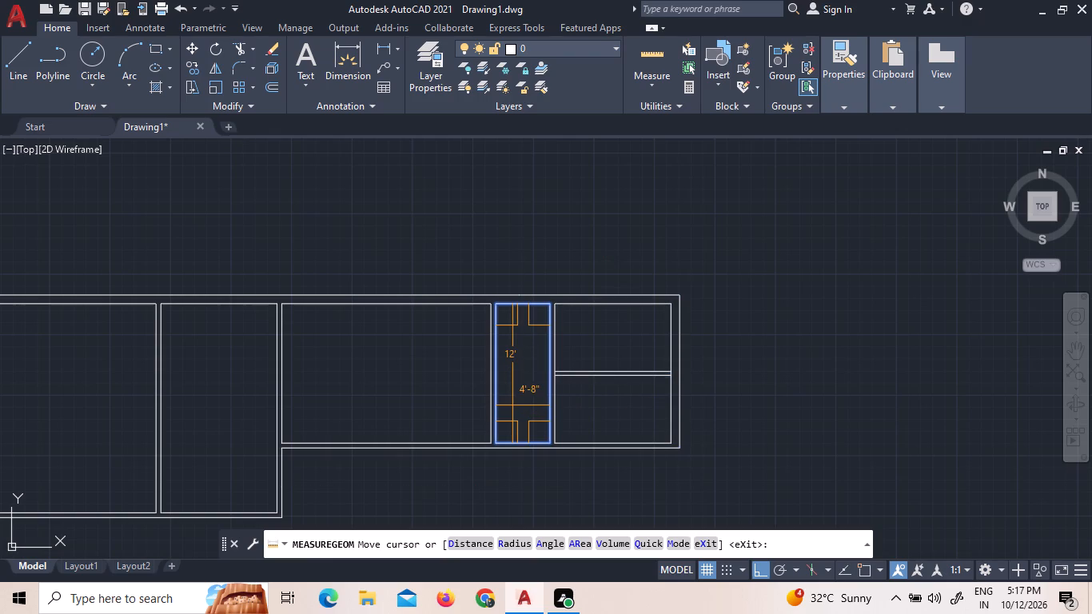
scroll(536, 403, "down", 1)
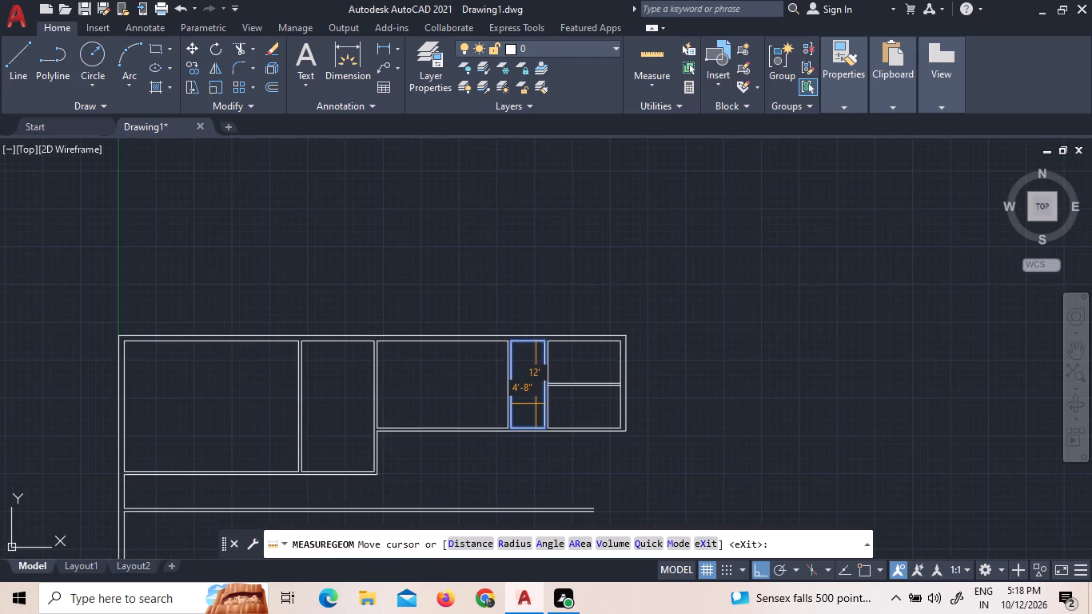
scroll(536, 404, "down", 1)
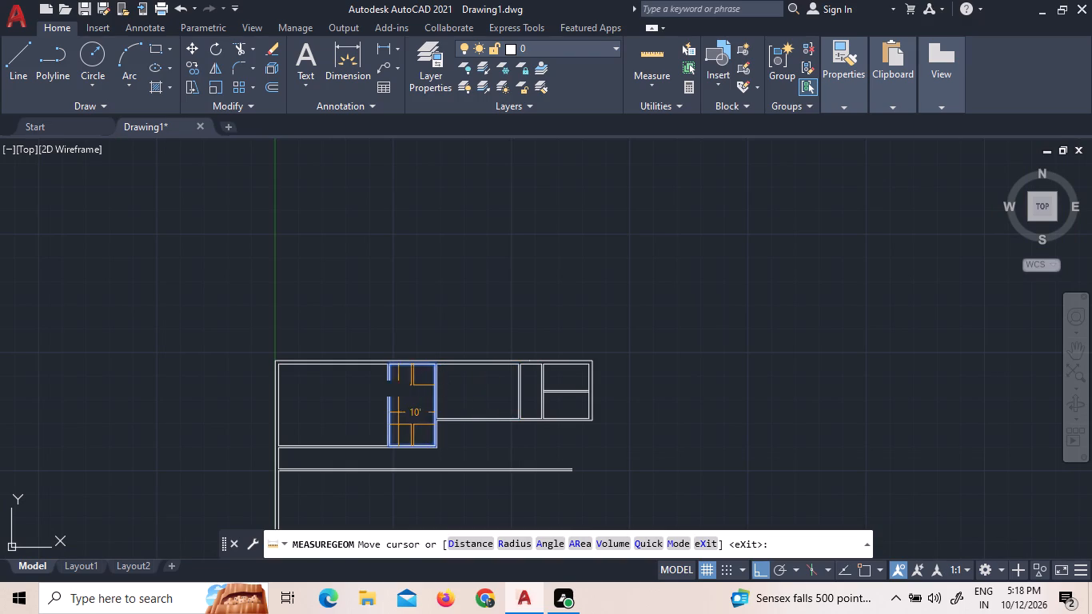
scroll(419, 399, "down", 1)
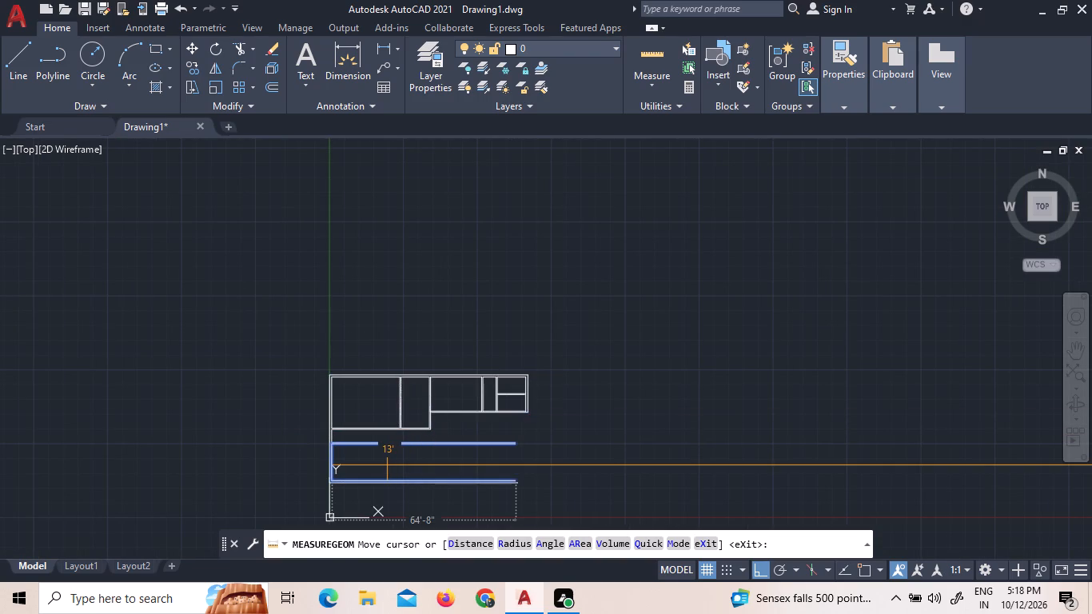
scroll(384, 467, "down", 1)
scroll(373, 472, "up", 1)
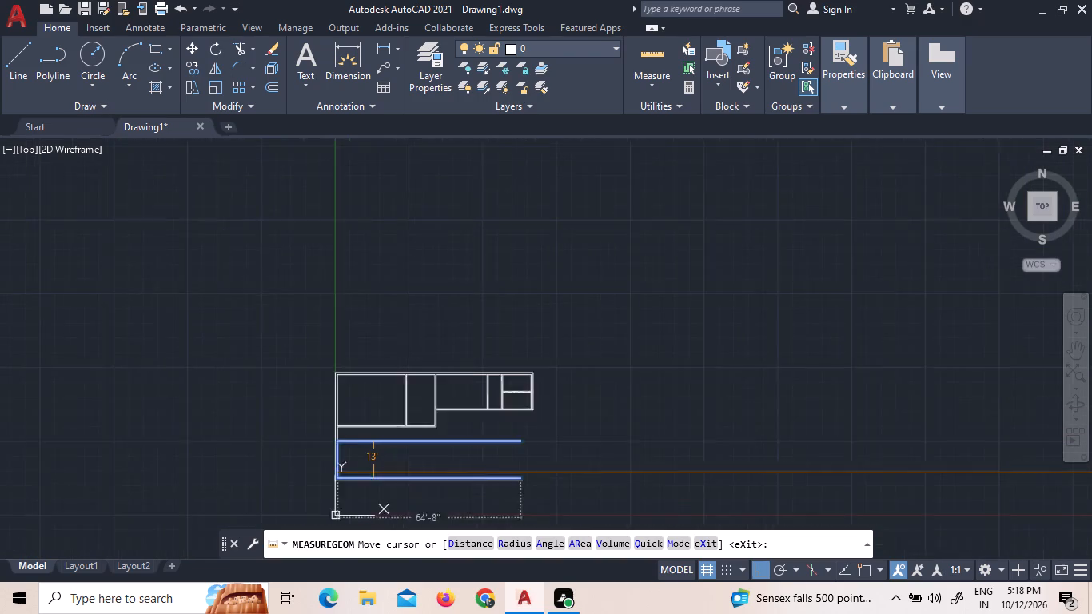
scroll(373, 472, "up", 3)
key("Escape")
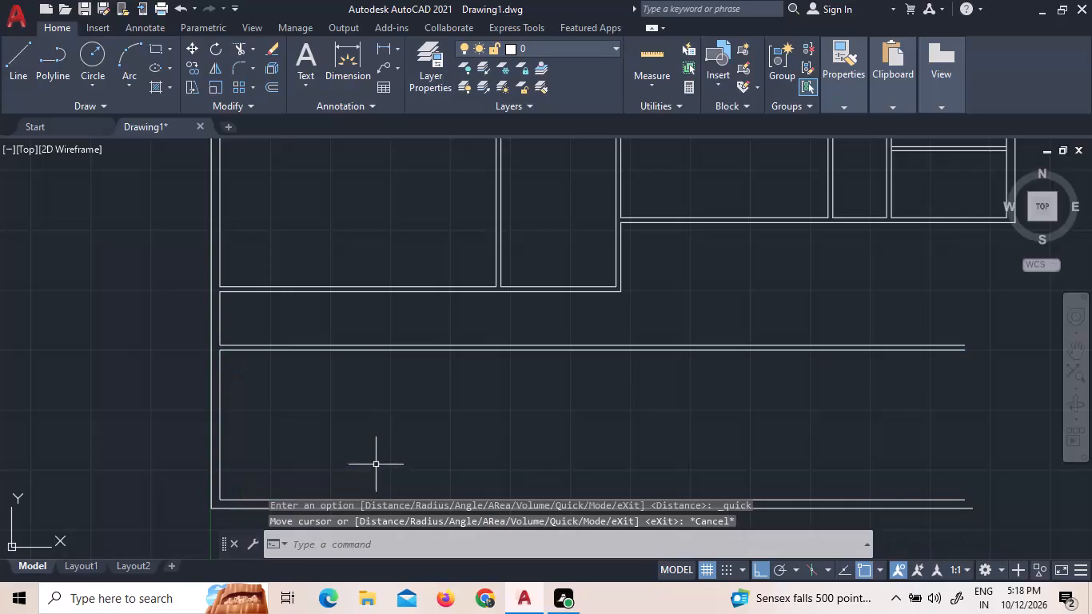
Offset the inner line of the lower strip's closed-end outer wall 17' into the strip.
key("o")
key("Return")
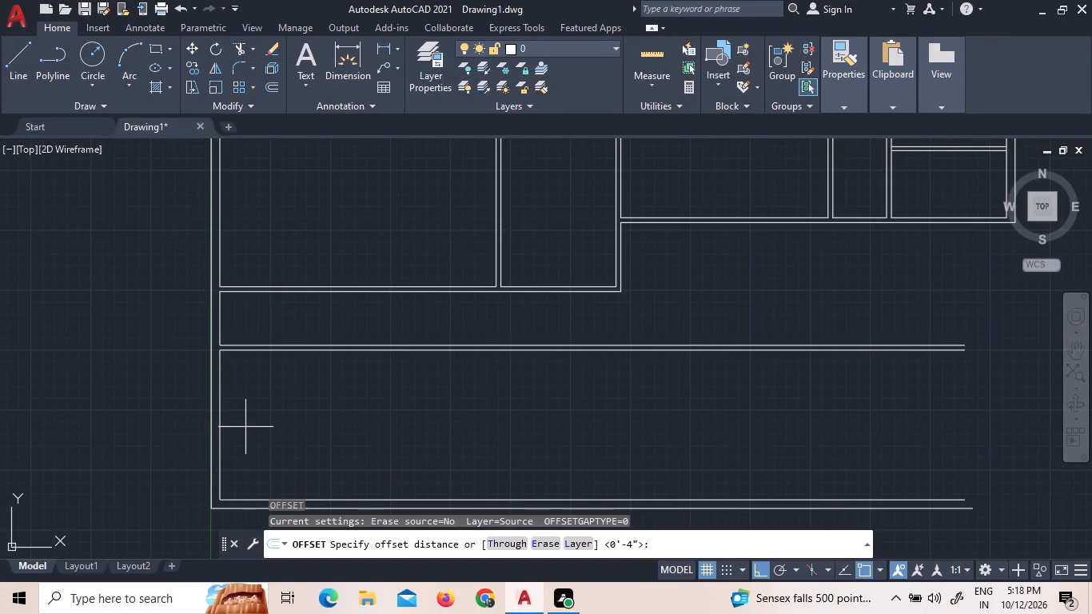
type("17")
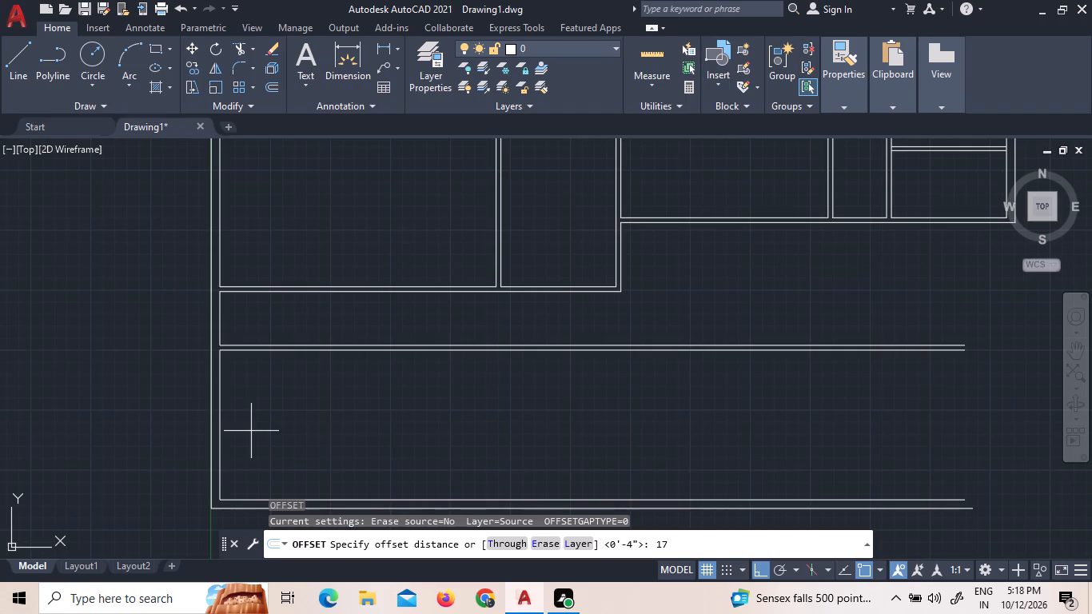
key("apostrophe")
key("Return")
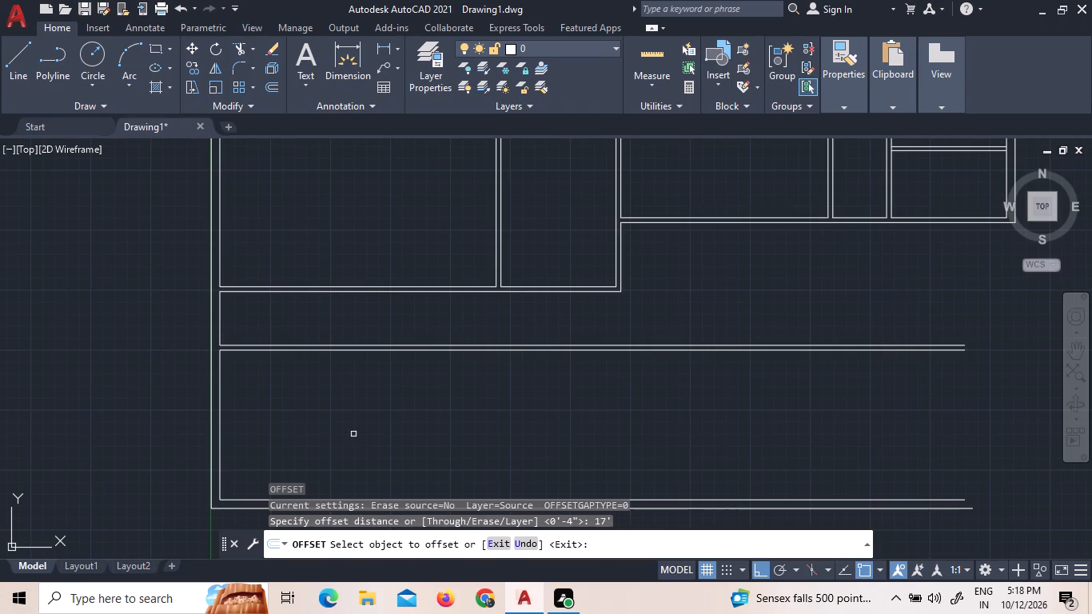
left_click(219, 381)
left_click(321, 400)
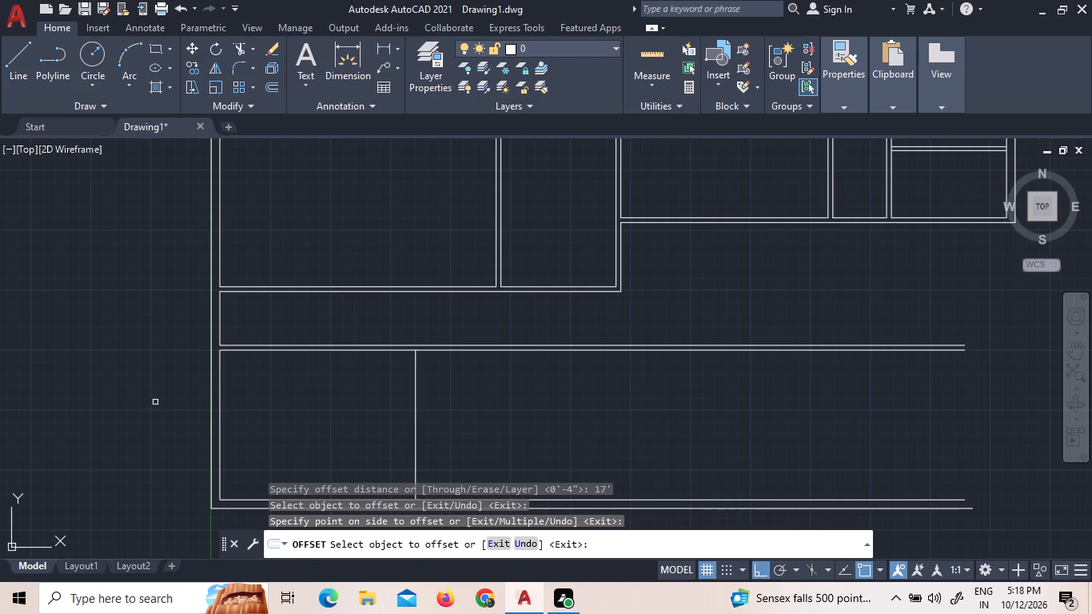
key("Escape")
key("Escape")
Offset the new cross line 4" away from the first lower room to form a partition.
key("o")
key("Return")
key("4")
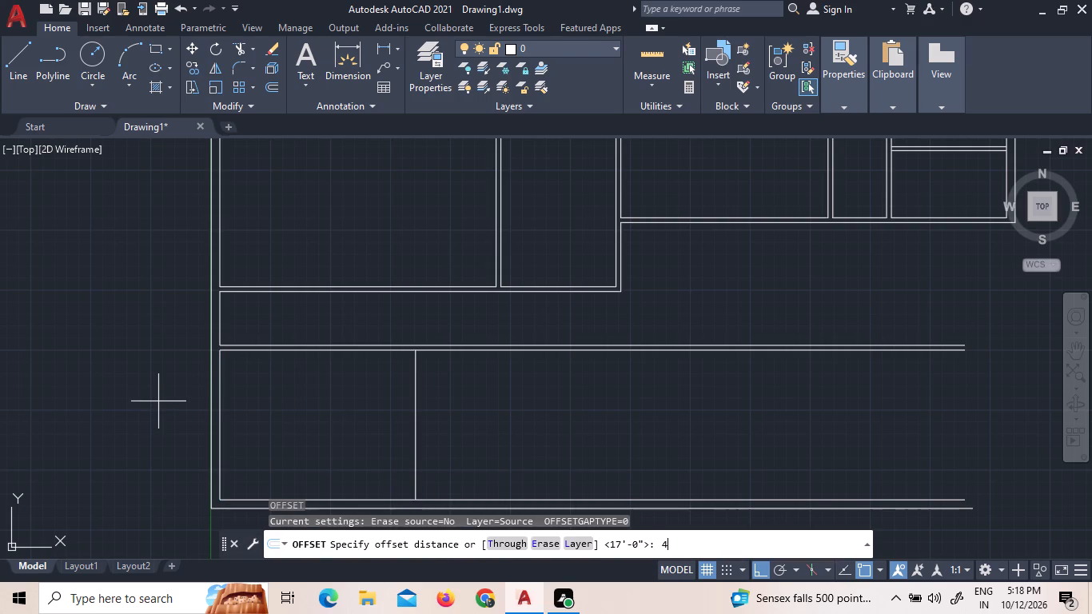
key("shift+quotedbl")
key("Return")
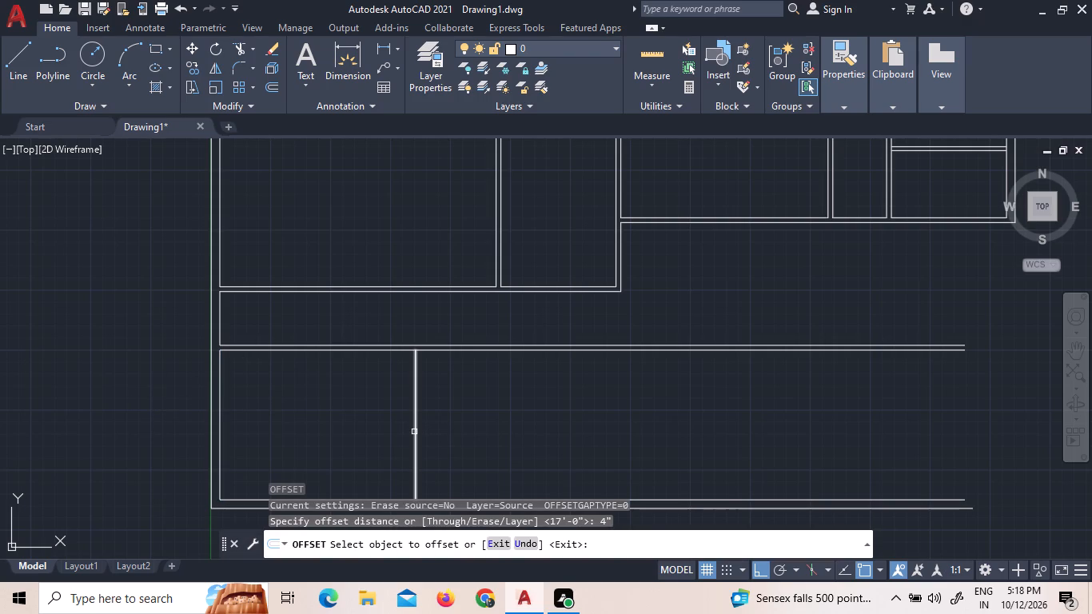
left_click(417, 431)
left_click(432, 435)
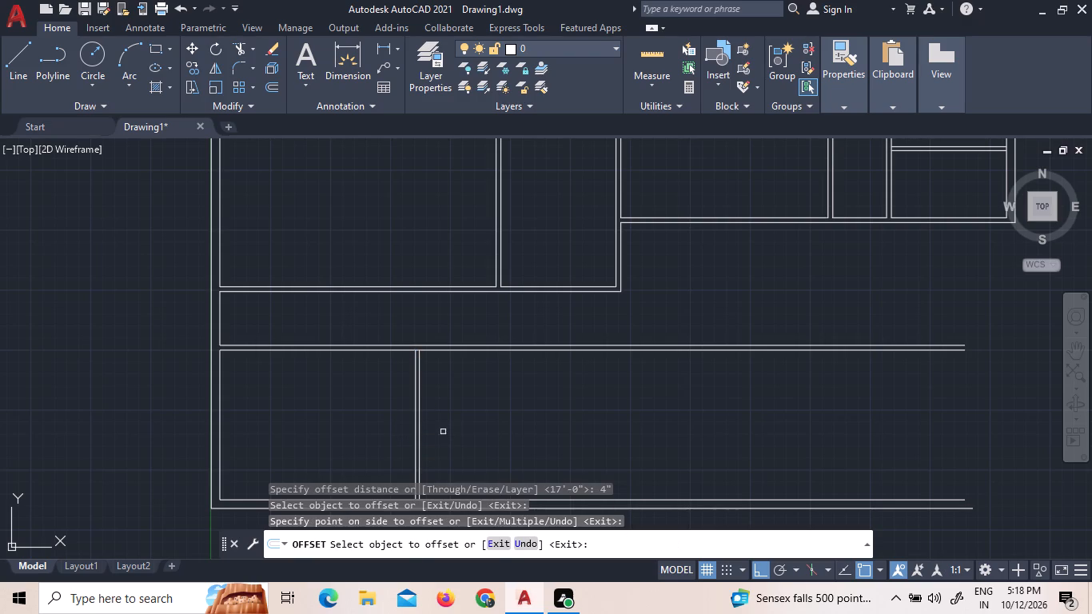
key("Escape")
key("Escape")
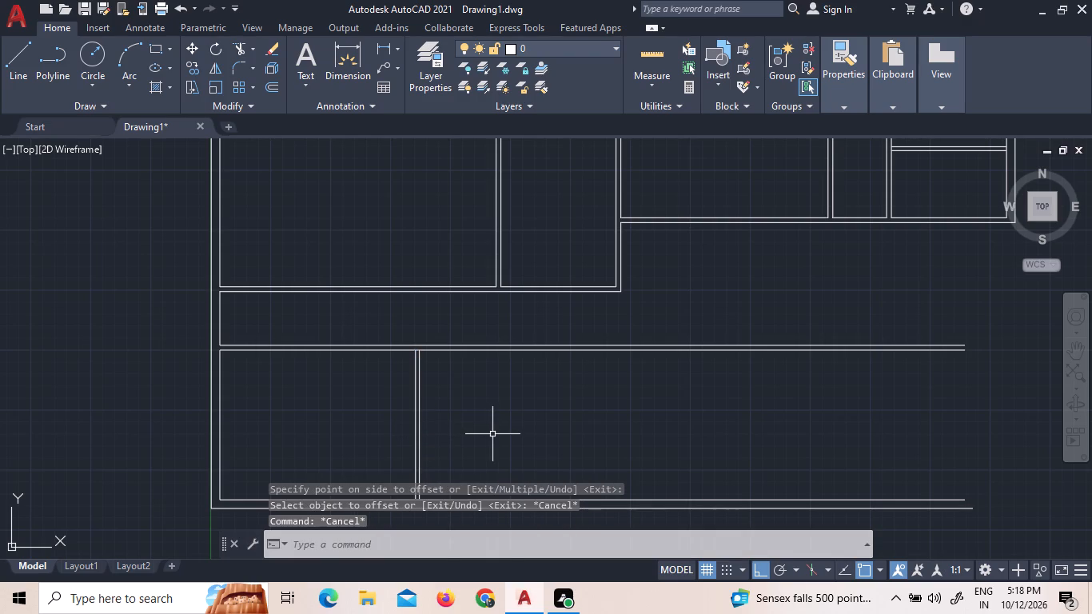
Check the drawing's length and angle unit settings.
type("UN")
key("space")
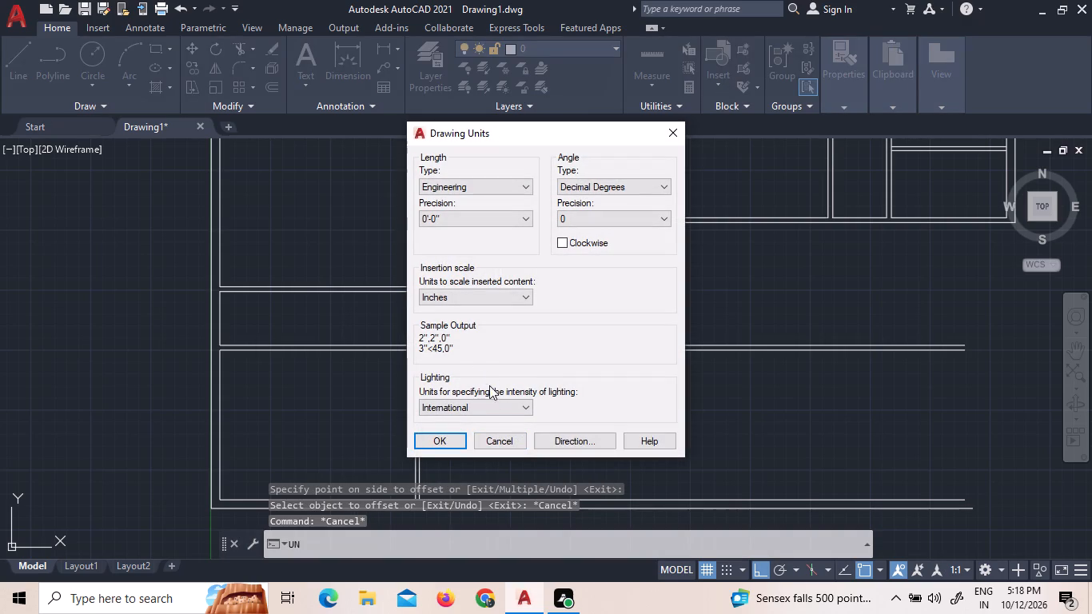
left_click(449, 441)
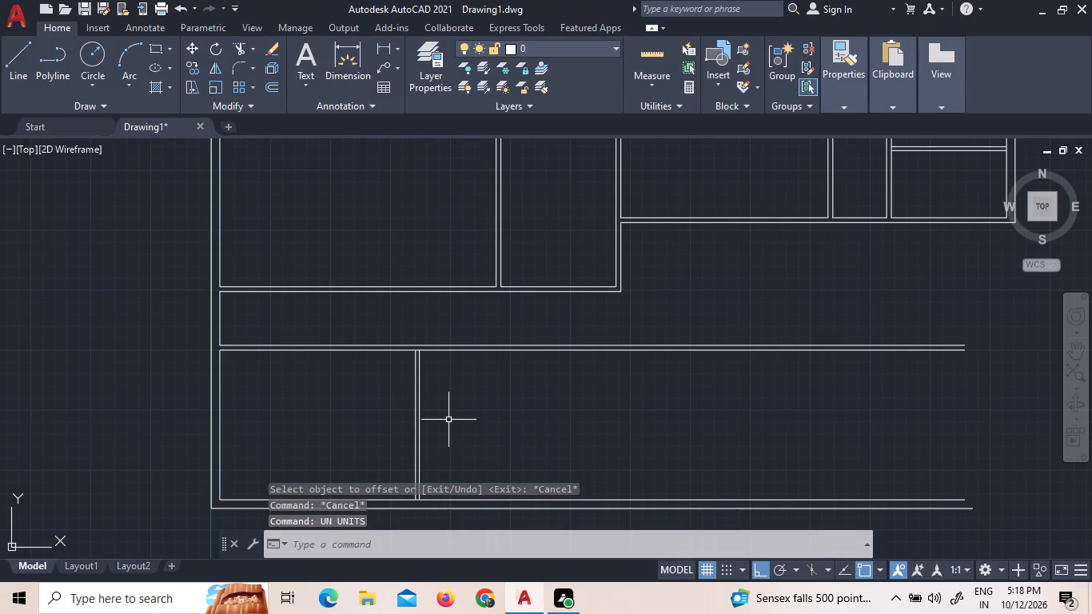
Offset the lower partition's far face 17' toward the strip's open end to set the second room's width.
key("o")
key("Return")
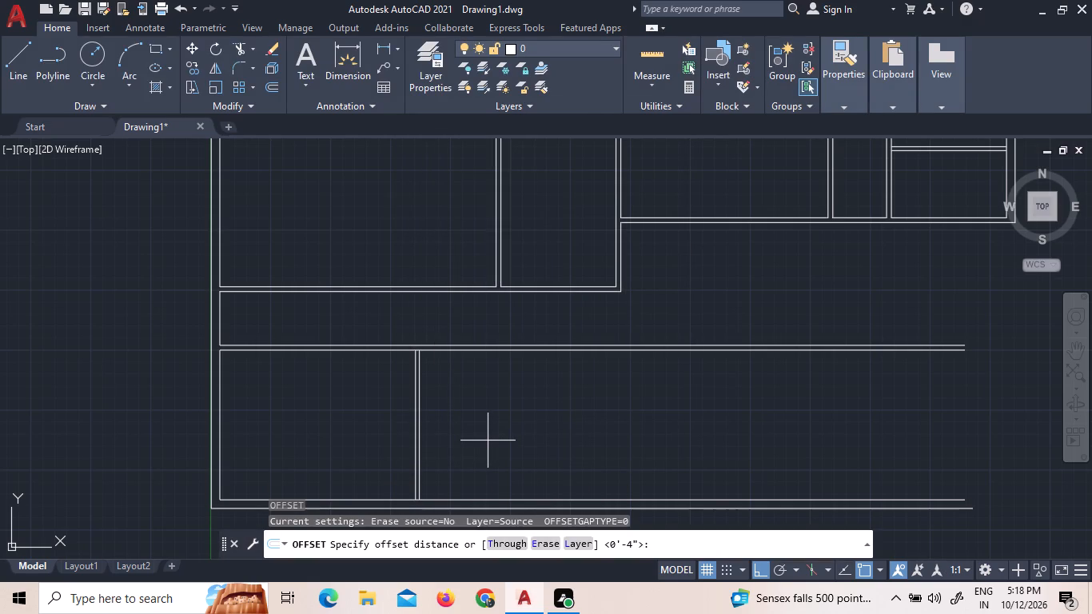
type("17'")
key("Return")
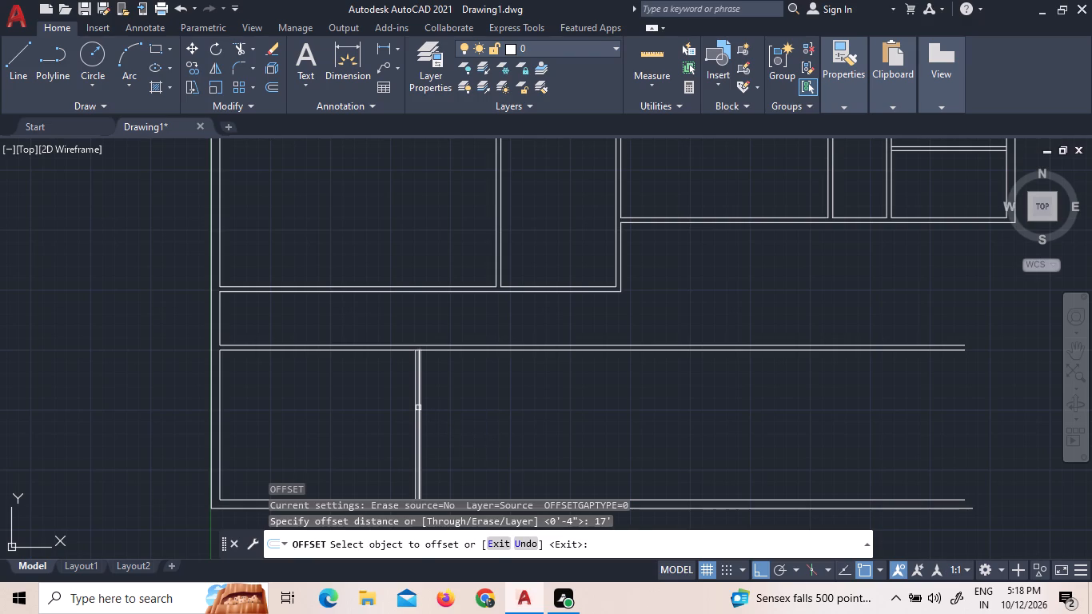
left_click(418, 408)
left_click(471, 405)
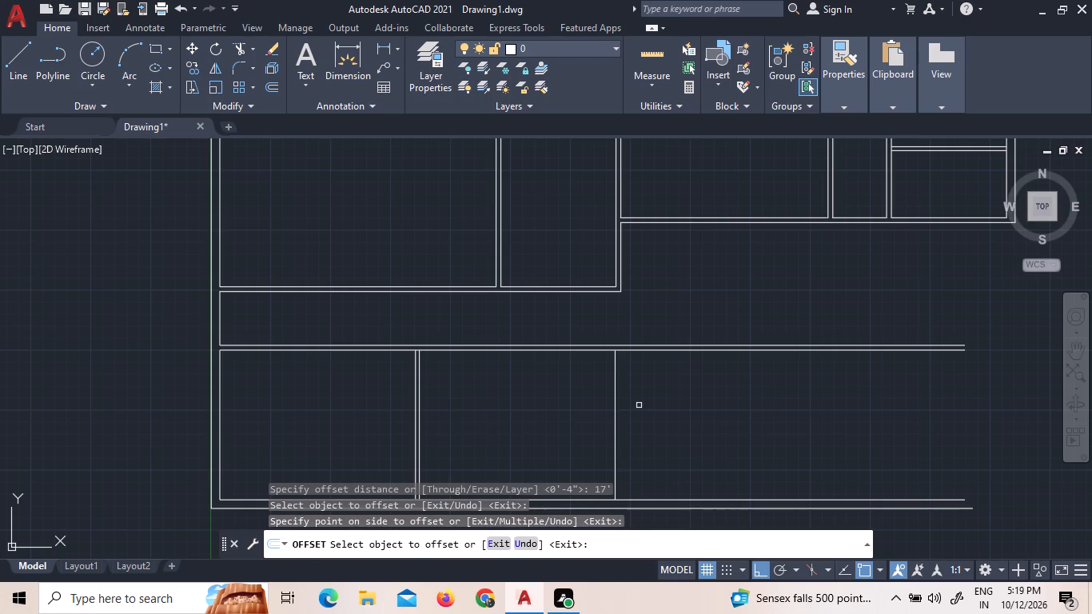
Turn on dynamic input and offset the second lower room's new end line 4" toward the open end as a partition.
key("F12")
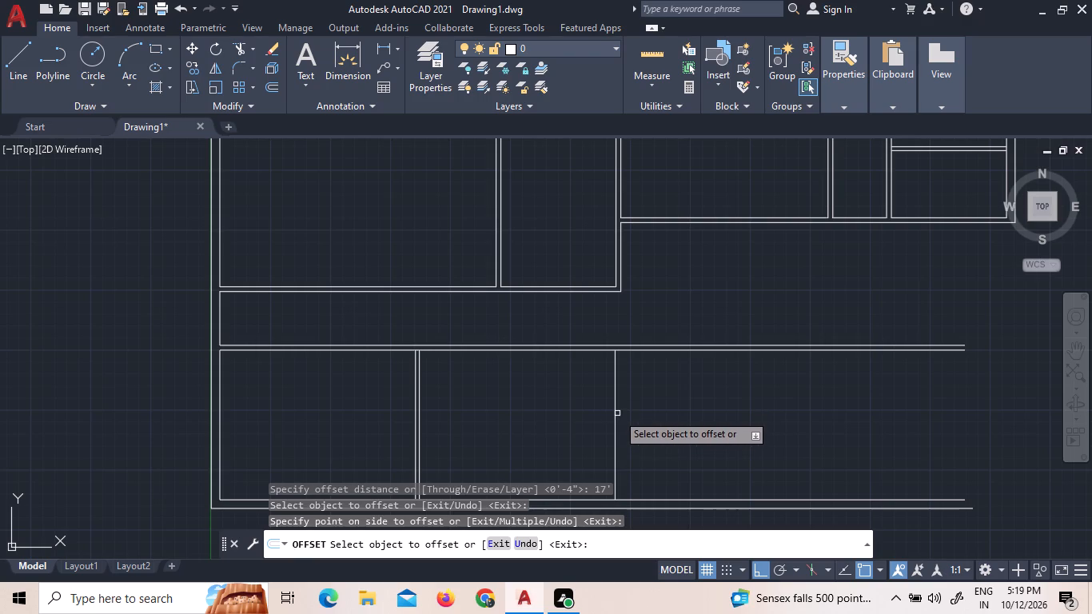
left_click(615, 413)
key("4")
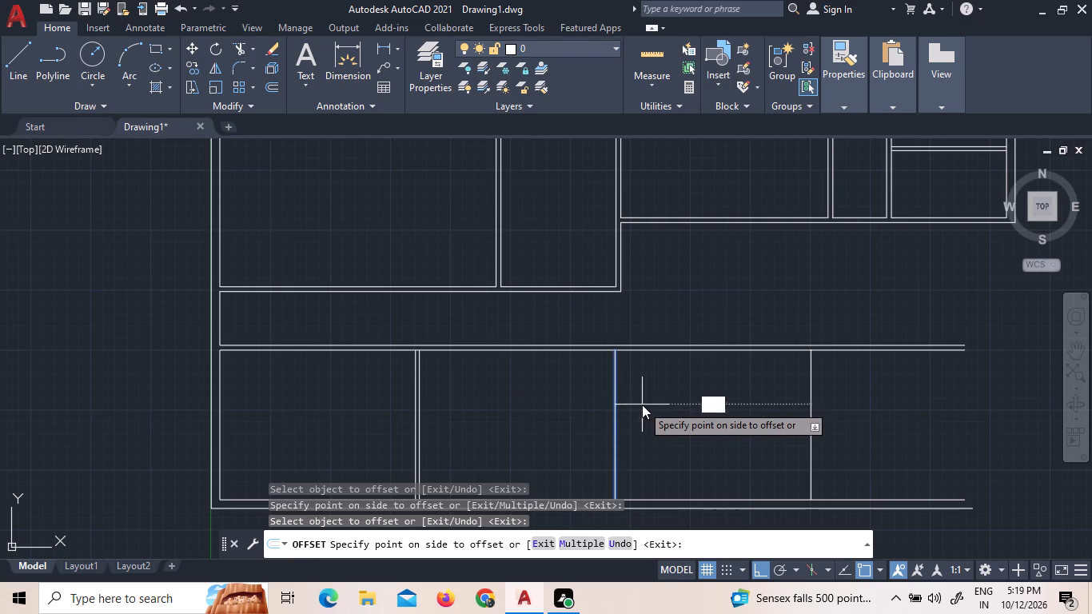
key("Return")
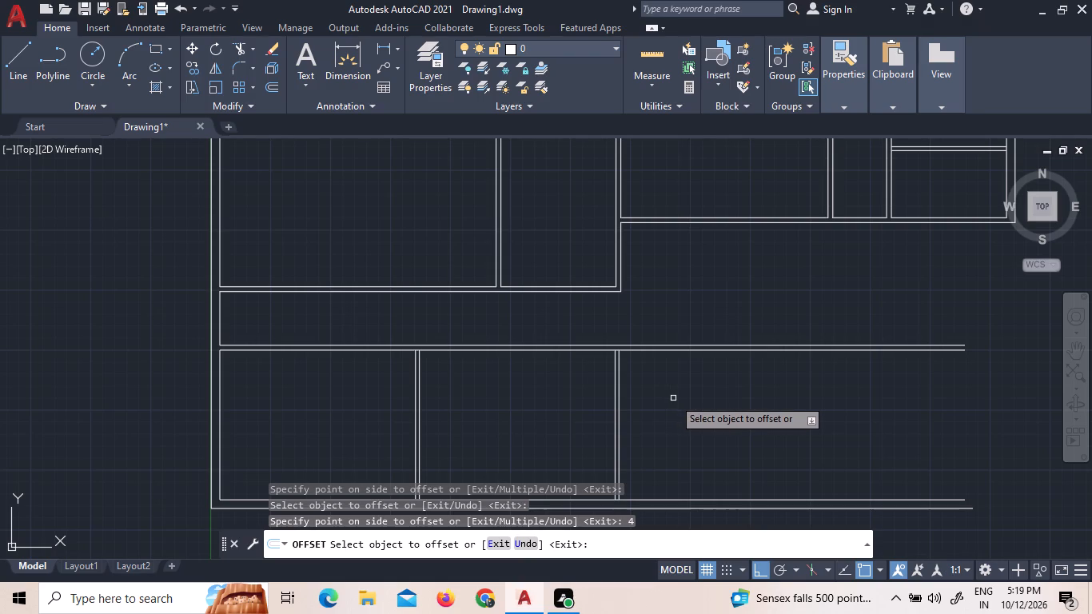
Draw a horizontal guide line below the plan, crossing beneath the upper end room's outer wall.
scroll(672, 401, "down", 2)
scroll(805, 453, "up", 2)
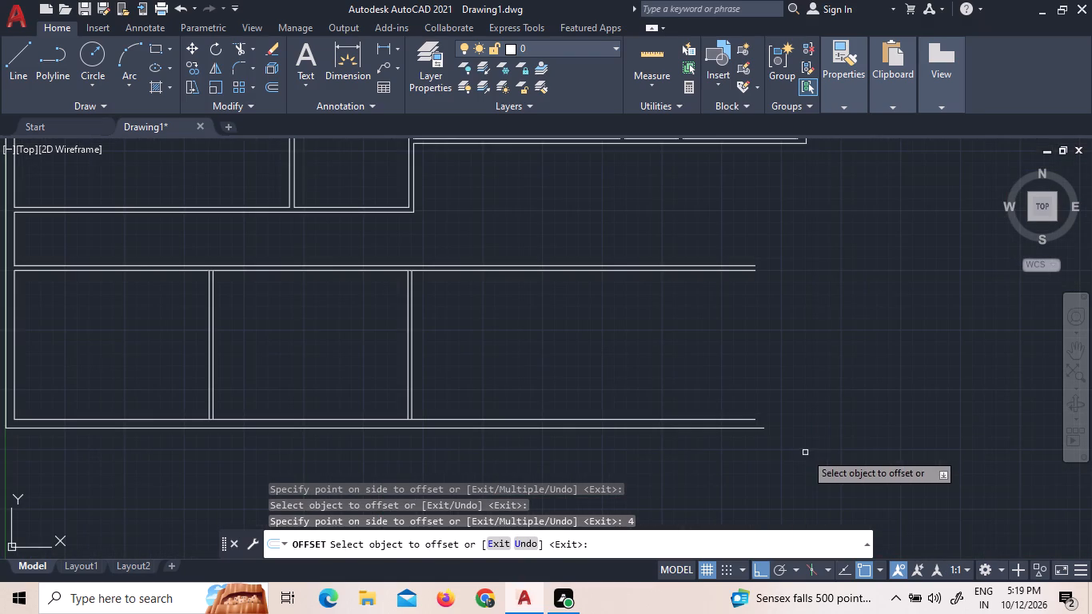
left_click(27, 60)
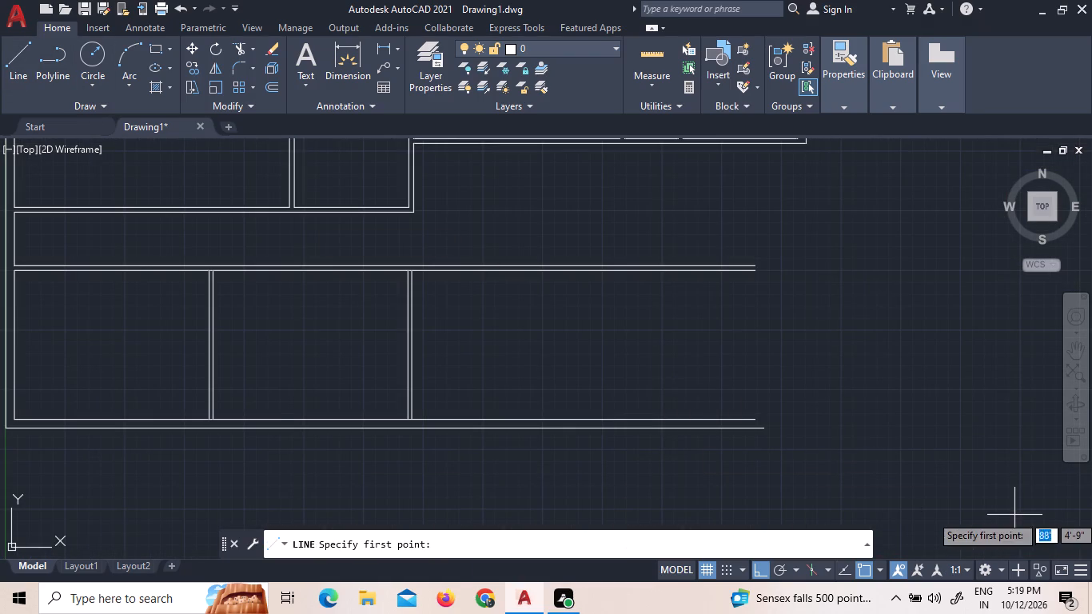
scroll(1016, 516, "down", 1)
left_click(946, 493)
left_click(796, 470)
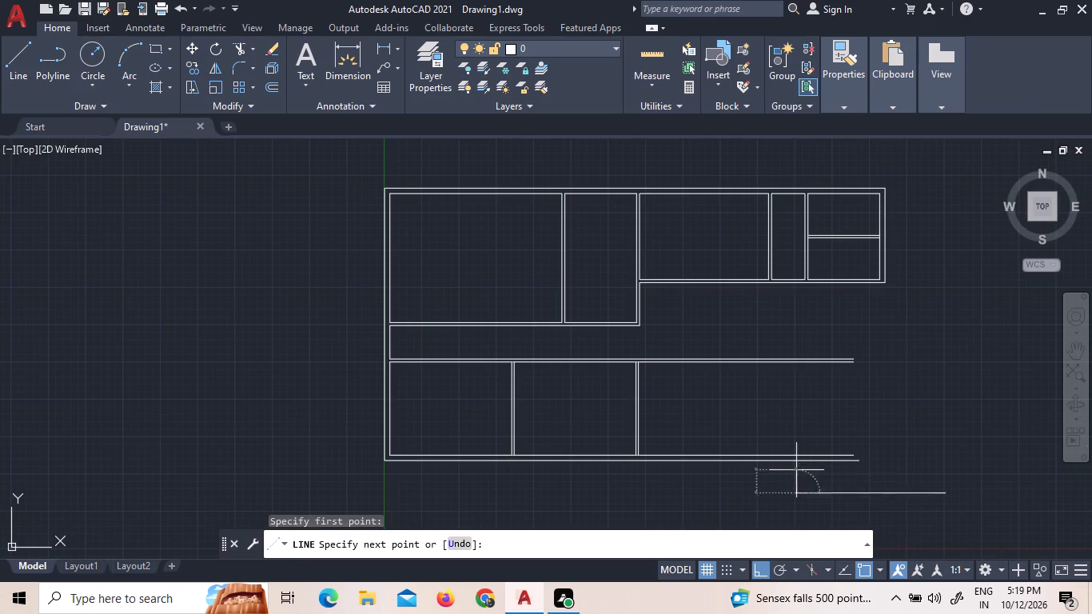
key("Escape")
key("Escape")
Extend the outer and inner lines of the upper end room's outer wall down to the guide line.
key("e")
type("X")
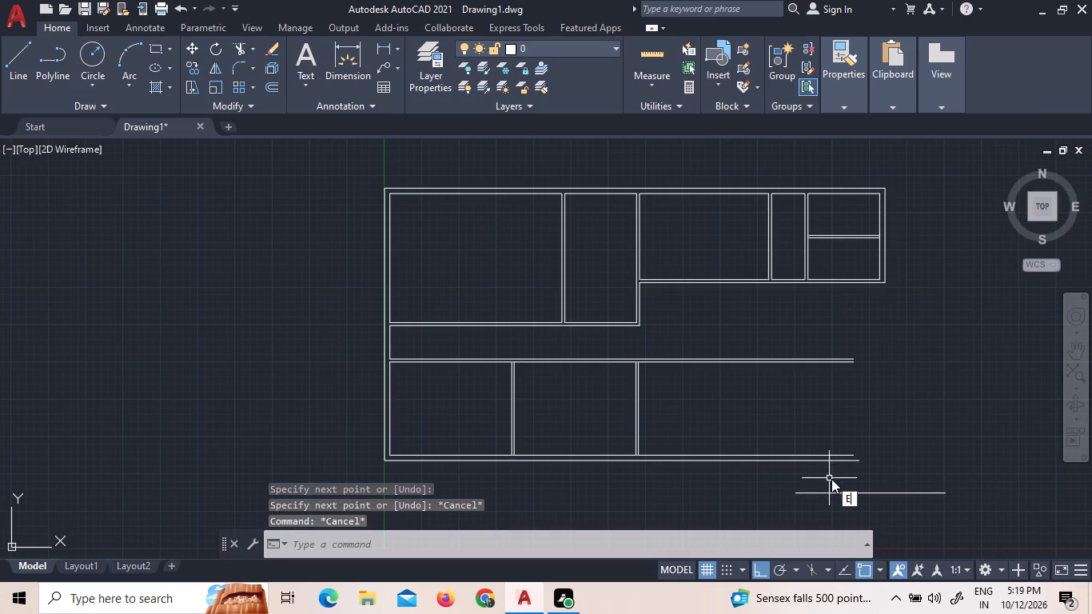
key("space")
key("space")
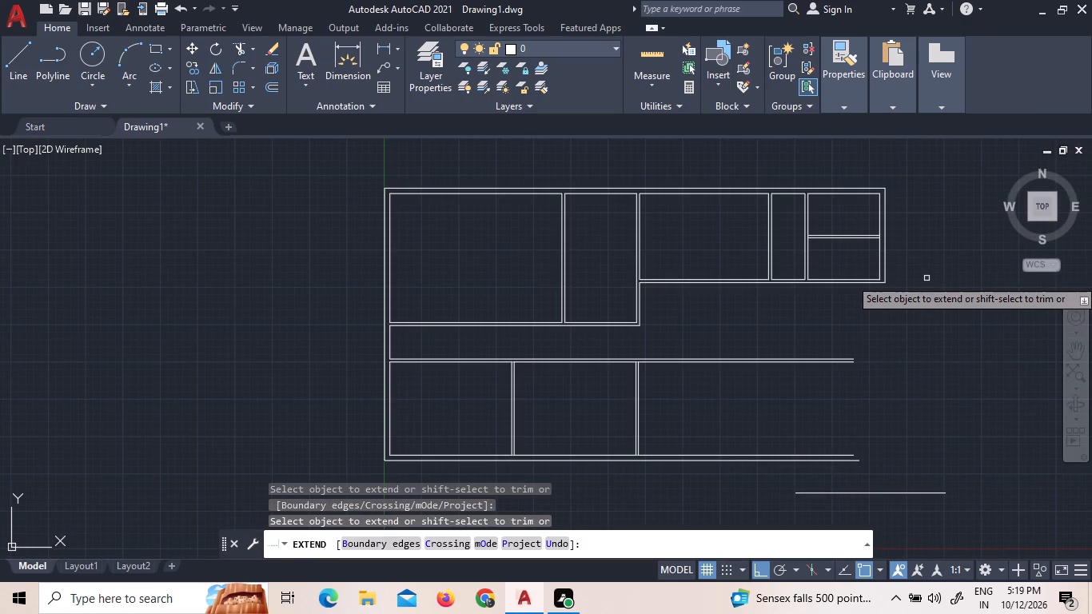
left_click(926, 278)
left_click(827, 258)
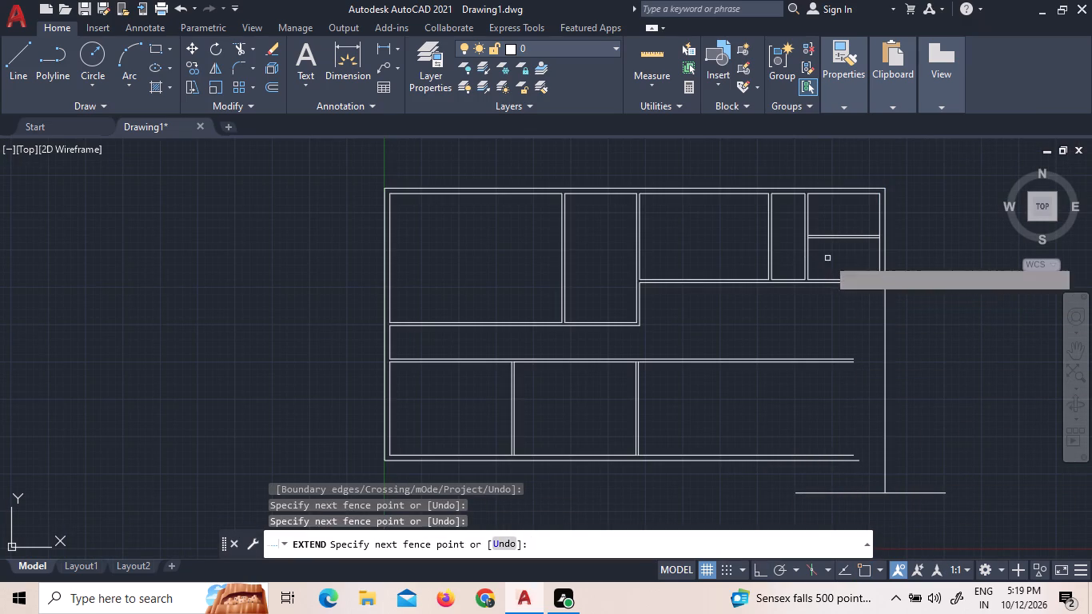
left_click(879, 264)
Extend the lower strip's open-ended horizontal wall lines to the inner line of the extended end wall.
left_click_drag(797, 316, 805, 324)
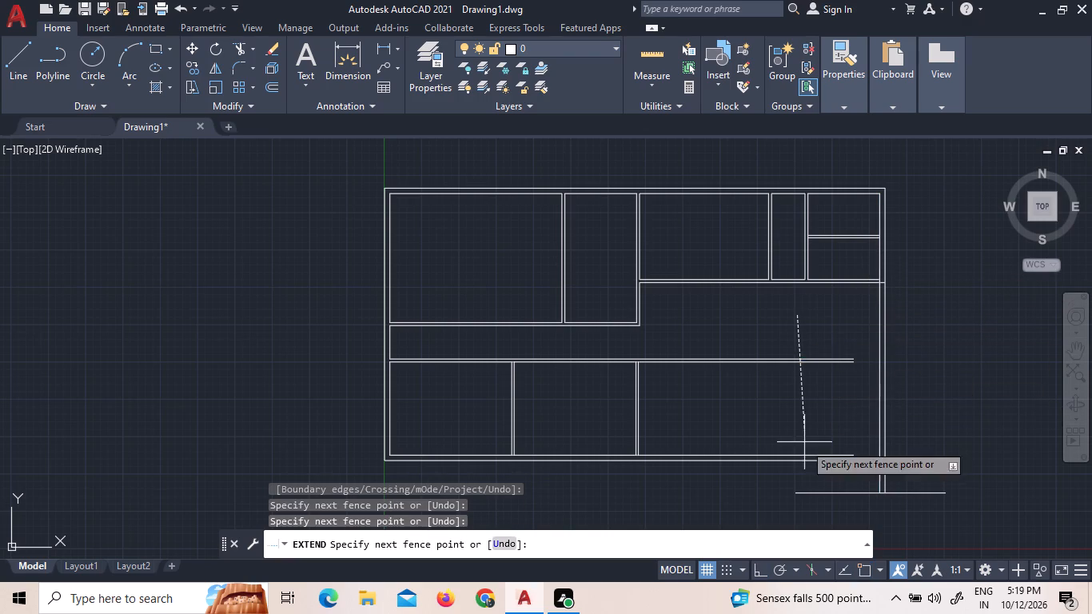
left_click(789, 504)
key("Escape")
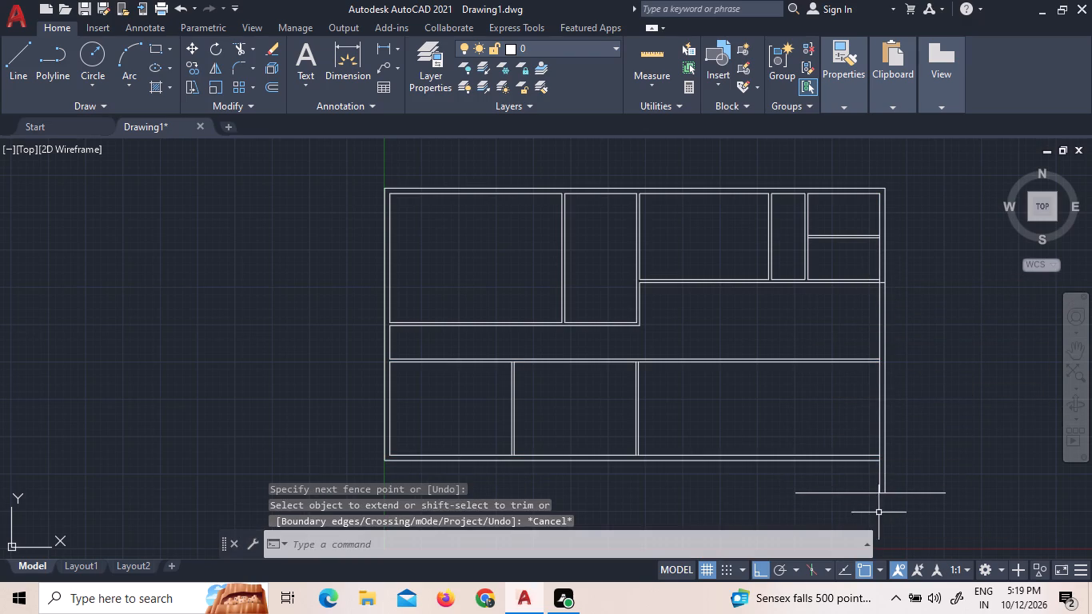
Trim the guide line's overhangs on both sides of the extended end wall, keeping the piece between the wall lines.
key("t")
key("r")
key("space")
key("space")
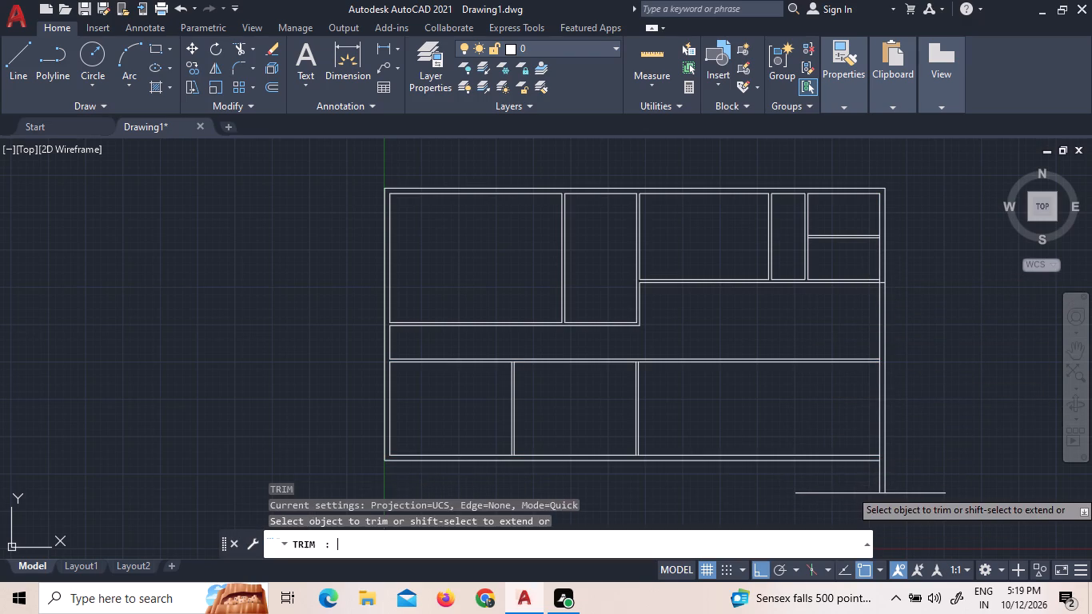
left_click_drag(967, 470, 958, 470)
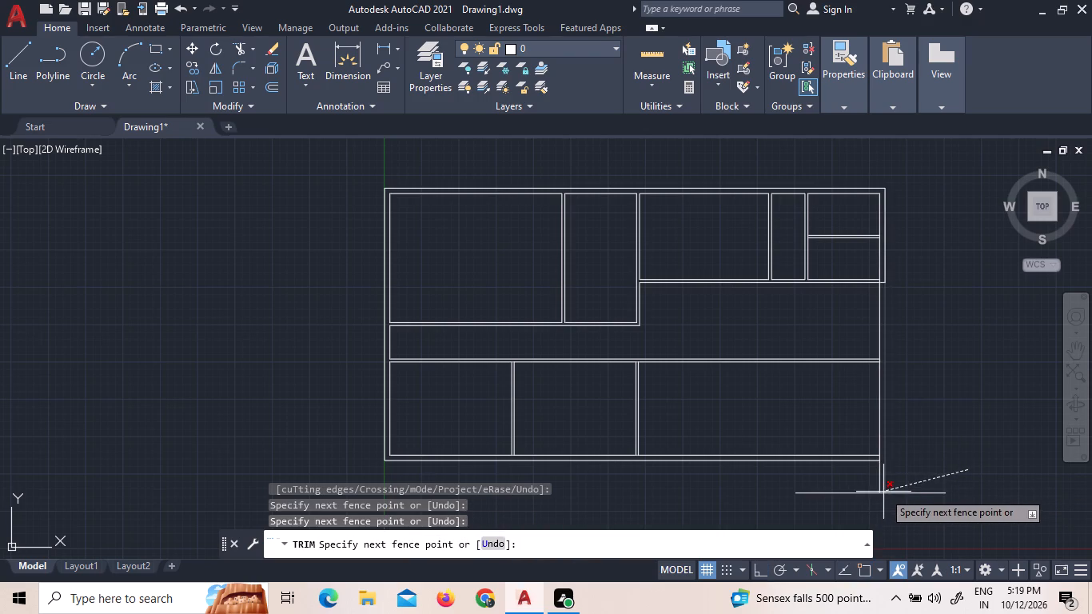
left_click(899, 500)
left_click(861, 495)
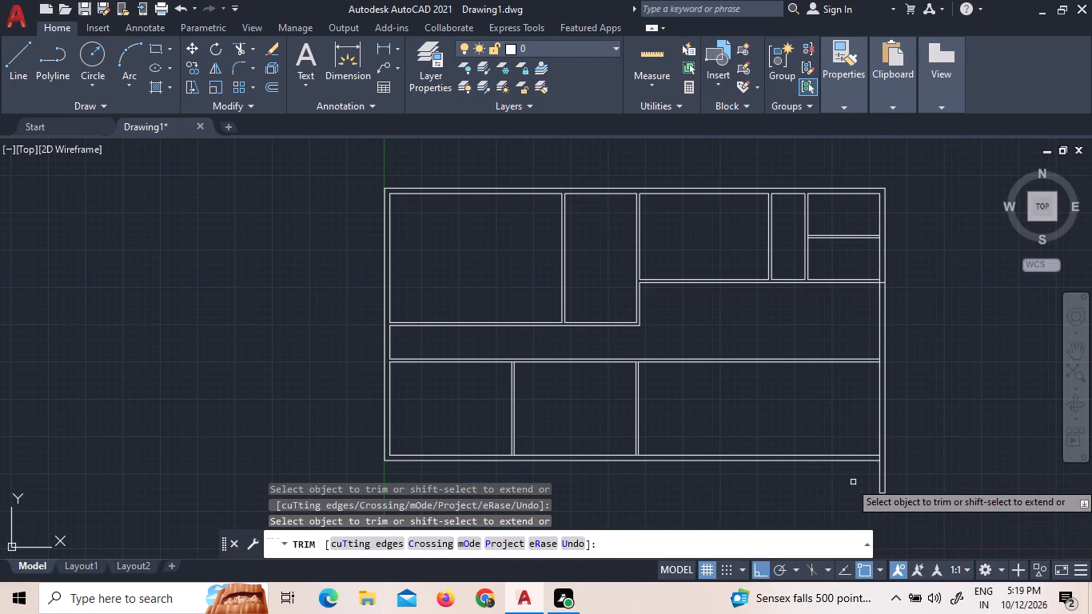
key("Escape")
key("Escape")
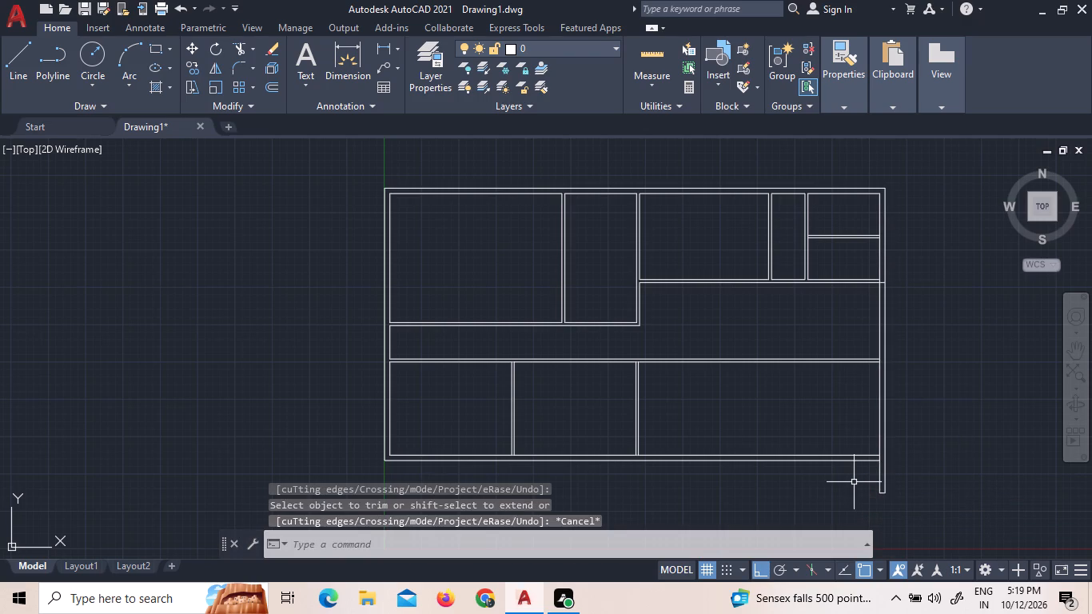
Extend the lower strip's outermost bottom line and the corridor-side line of its top wall to the end wall's outer line.
key("e")
key("x")
key("space")
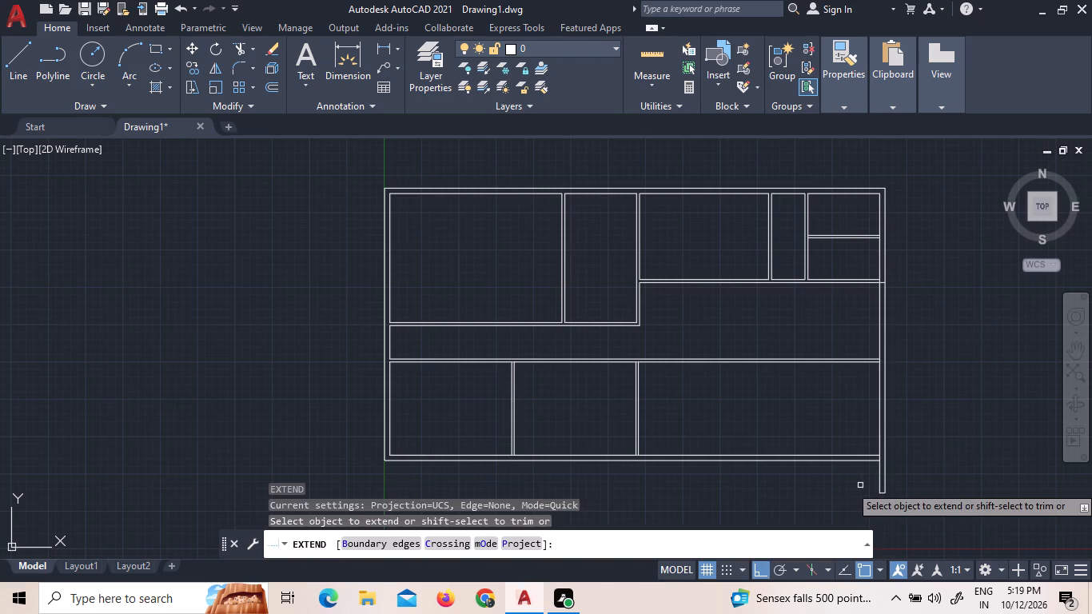
scroll(876, 460, "up", 2)
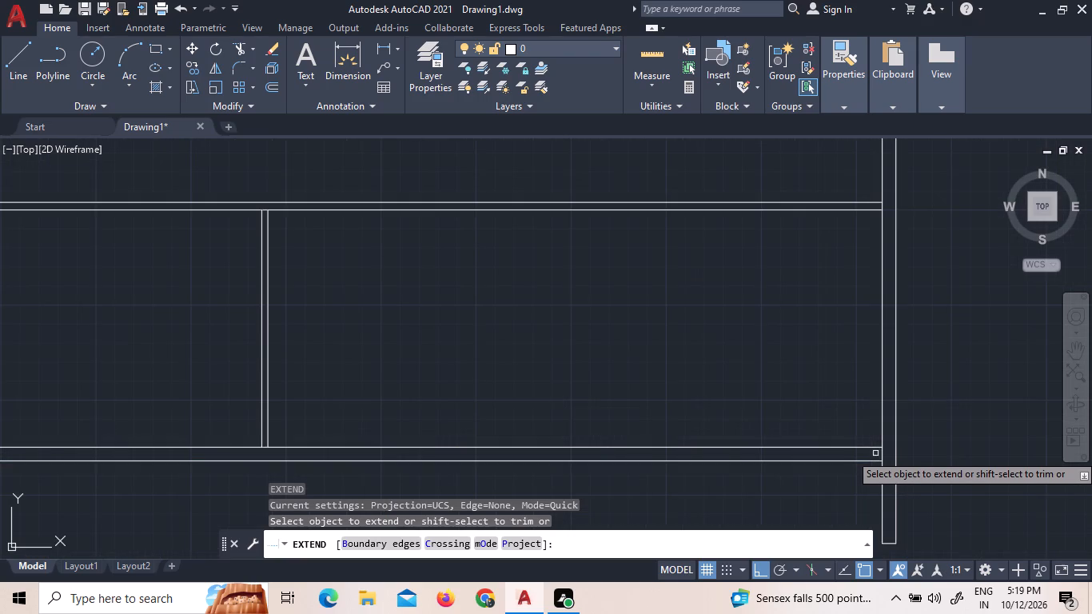
left_click(870, 461)
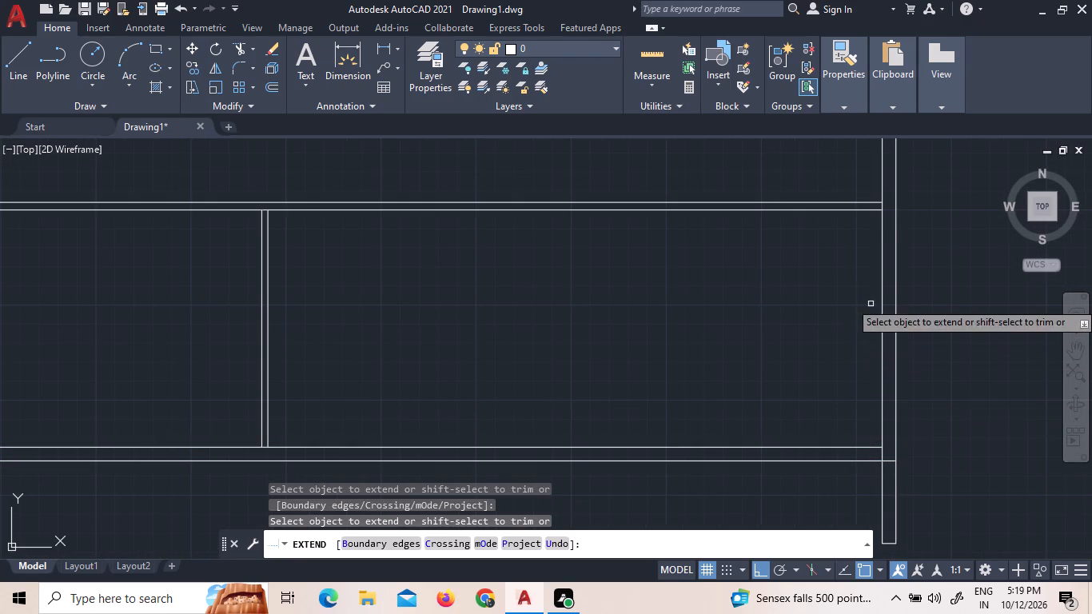
left_click(867, 204)
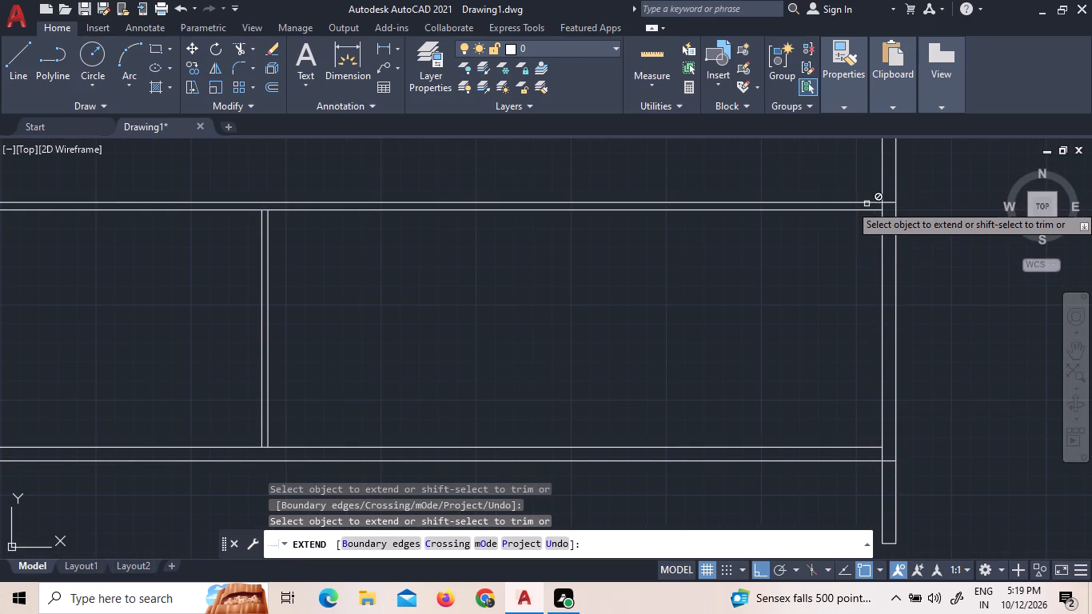
scroll(941, 255, "down", 2)
key("Escape")
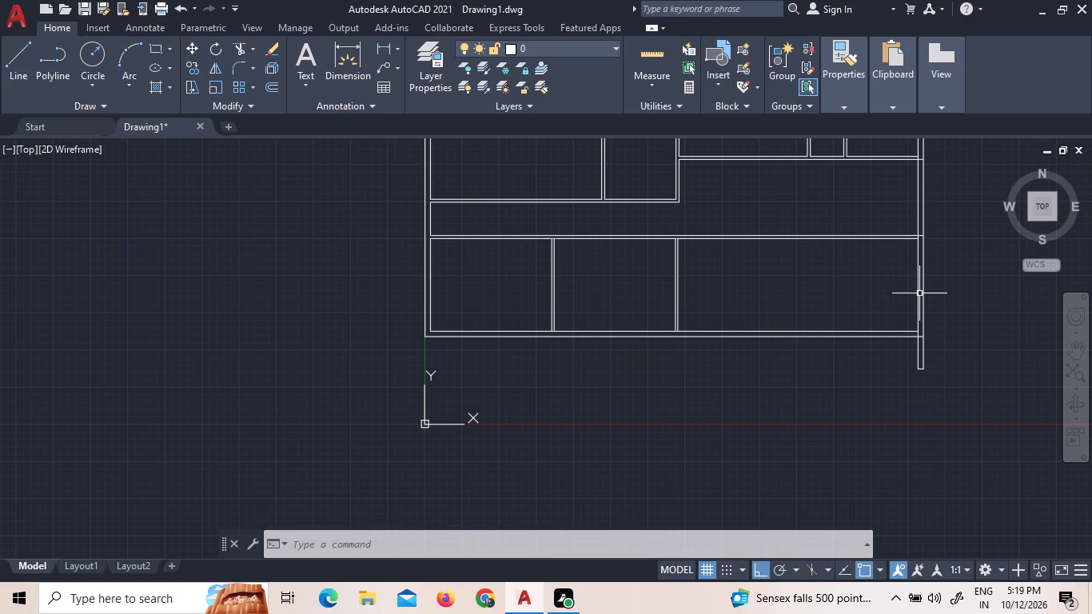
Offset the end wall's inner line 17' into the lower strip to mark the end room's width.
key("o")
key("Return")
key("1")
type("7'")
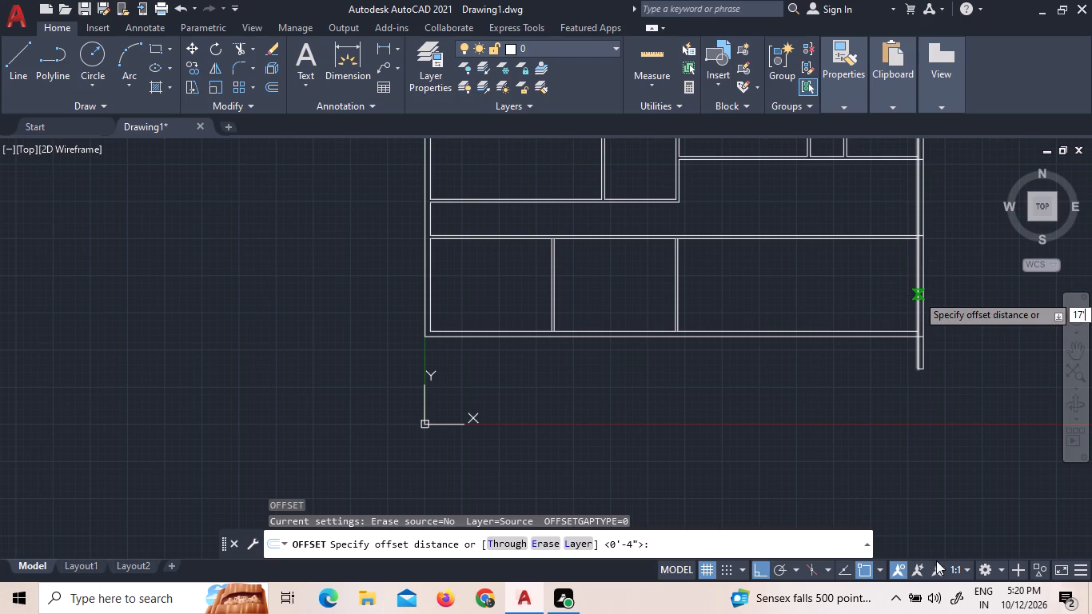
key("1")
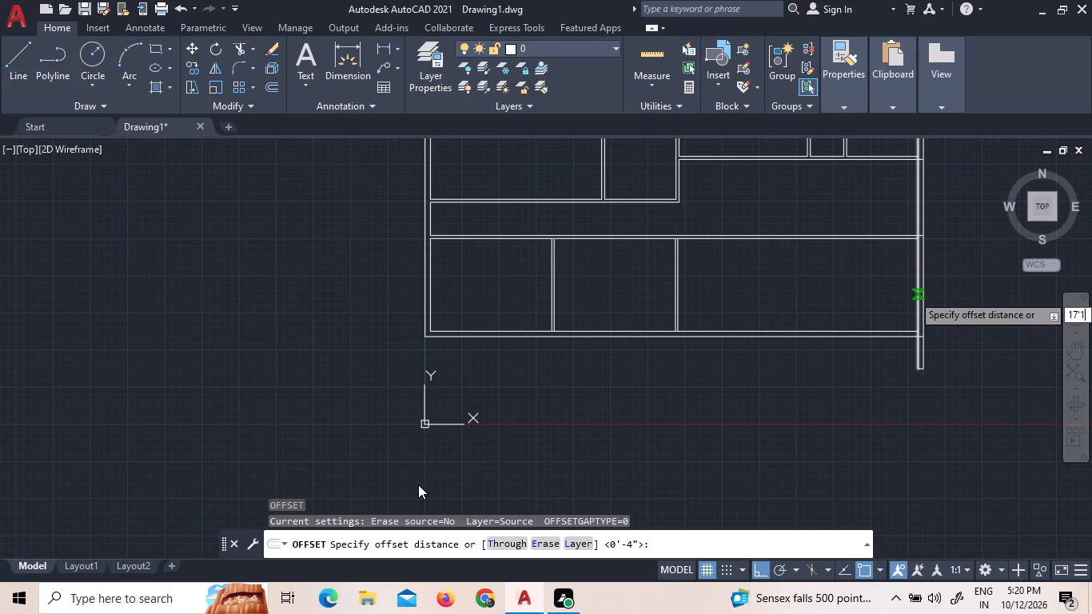
key("7")
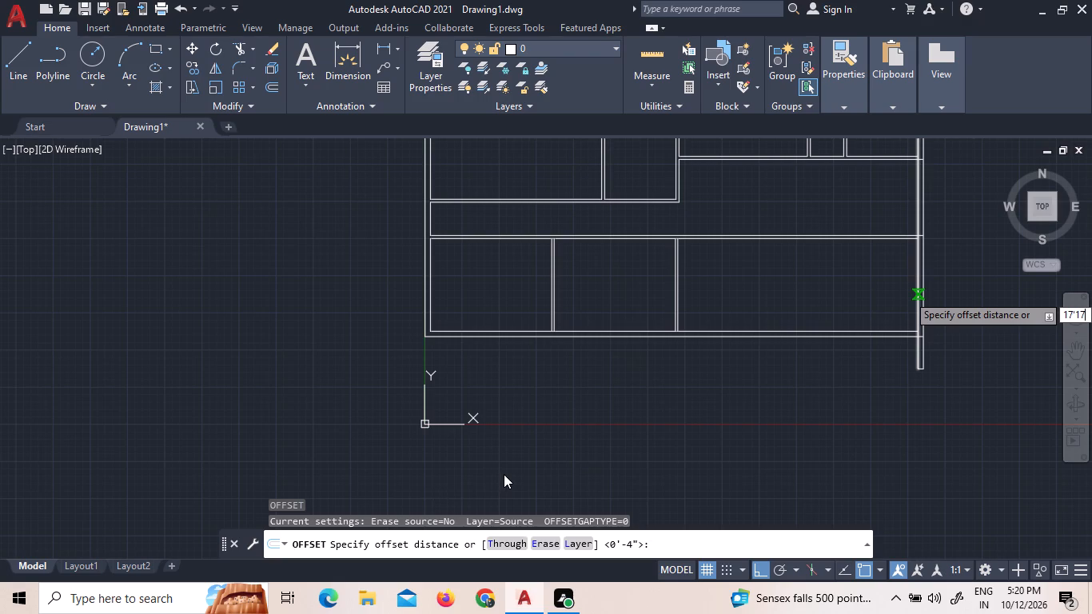
key("BackSpace")
key("BackSpace")
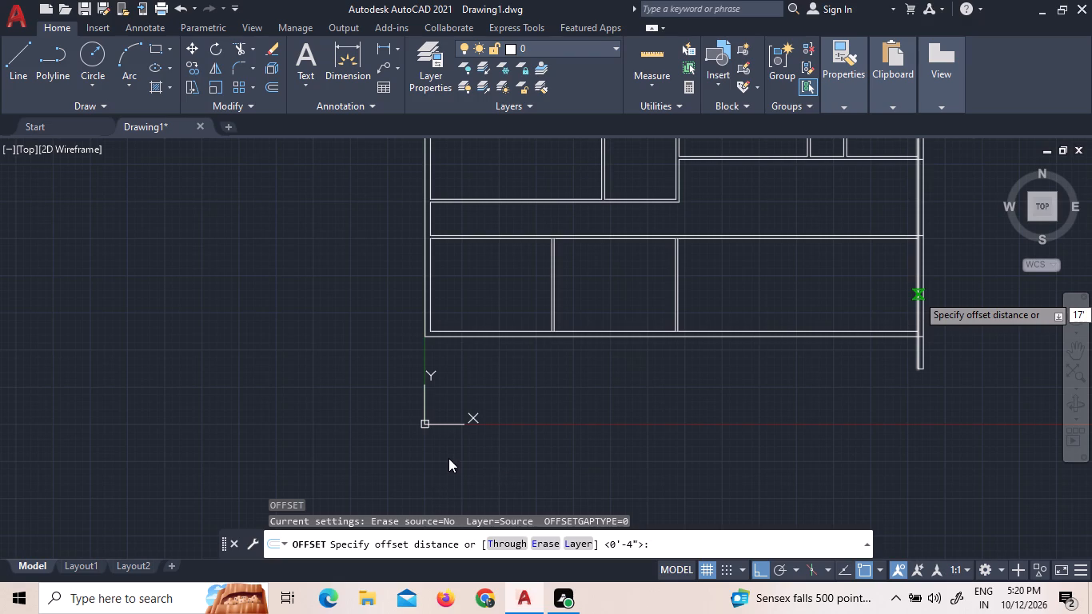
key("Return")
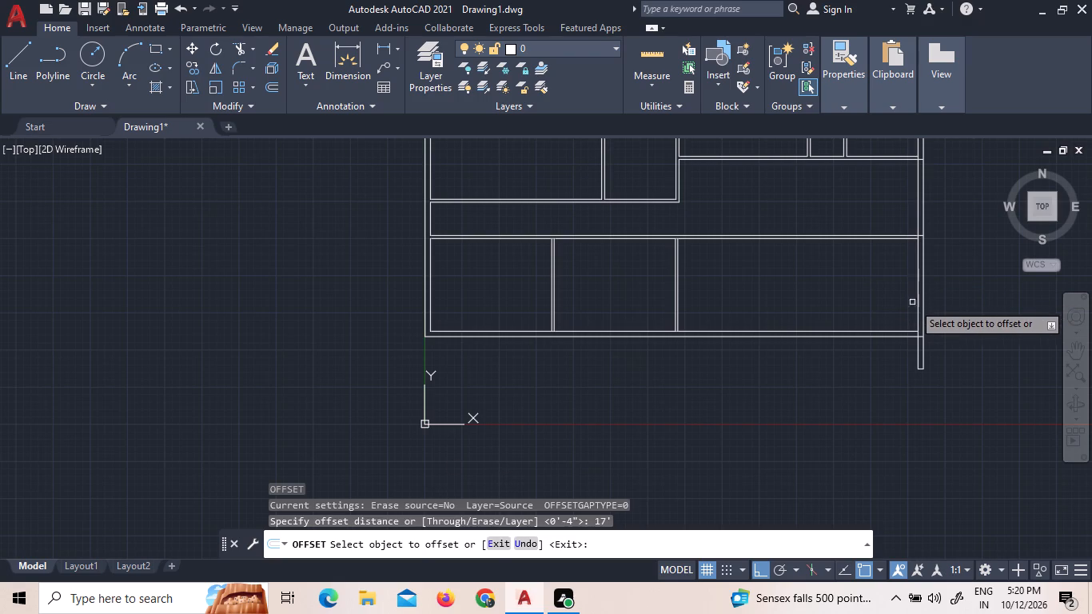
left_click(918, 305)
left_click(907, 304)
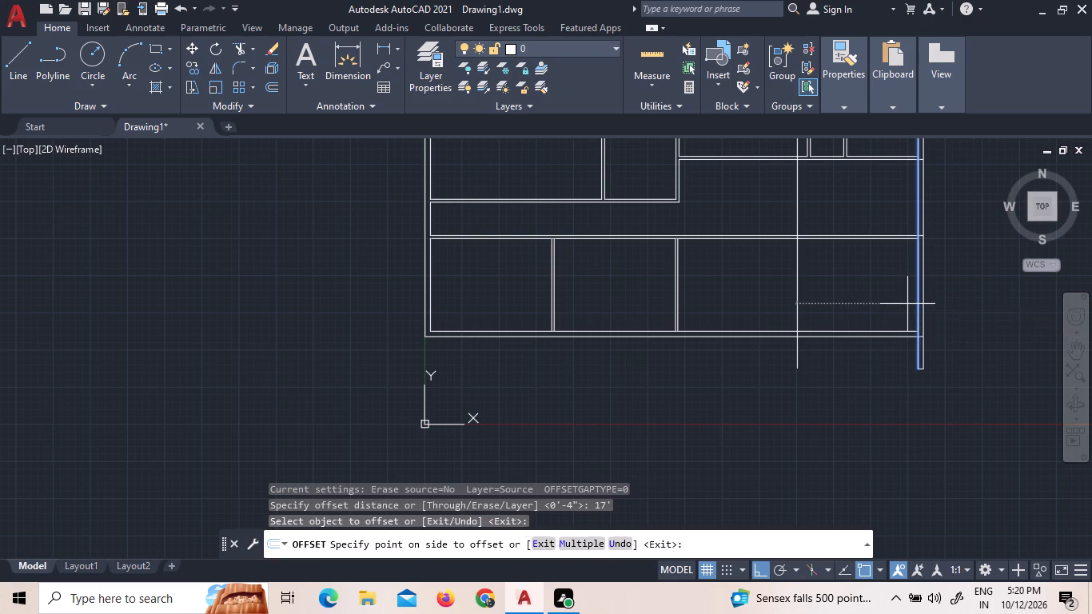
key("Escape")
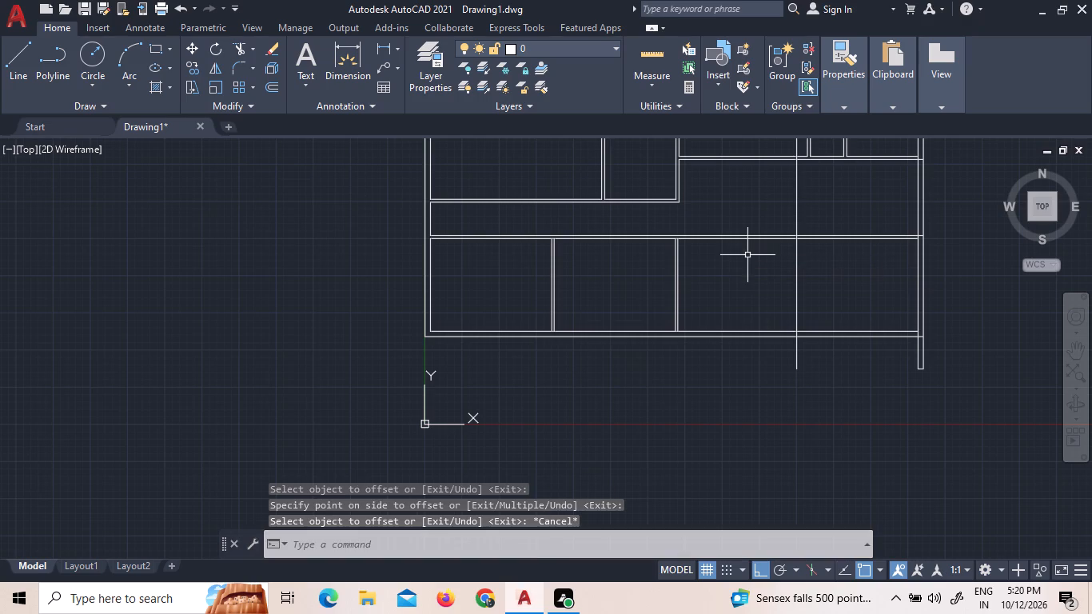
Trim the part of the new vertical line that crosses the open corridor above the lower strip.
type("TR")
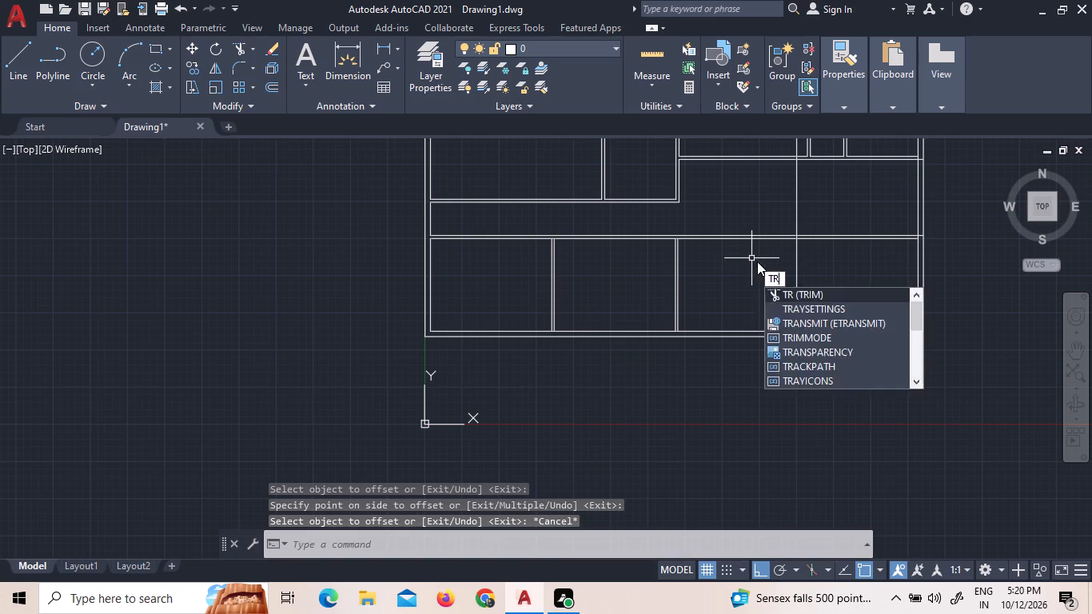
key("space")
key("space")
left_click(802, 201)
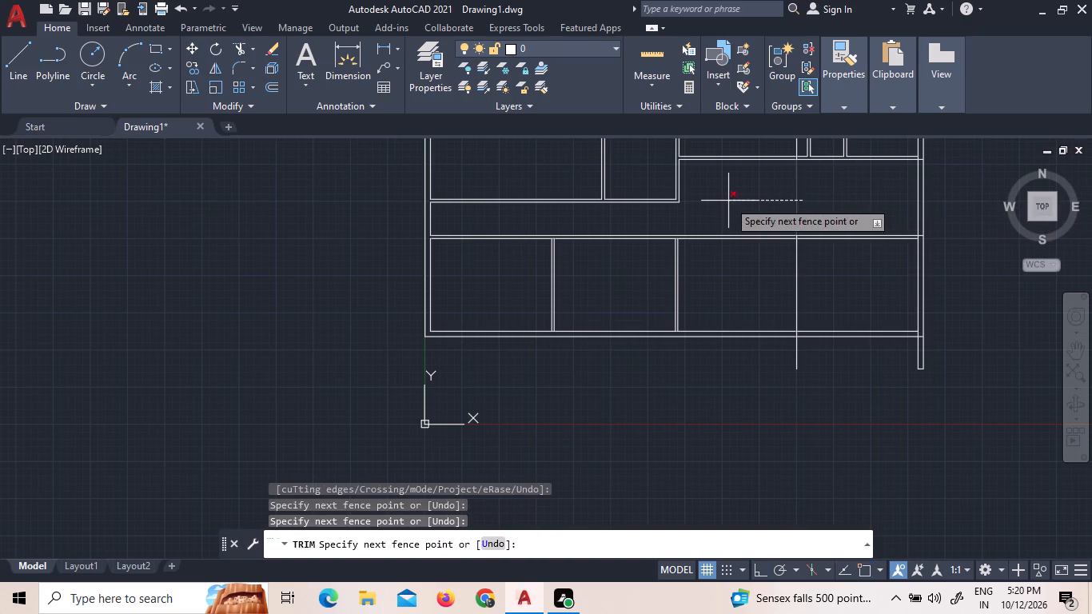
left_click(727, 201)
key("Escape")
key("Escape")
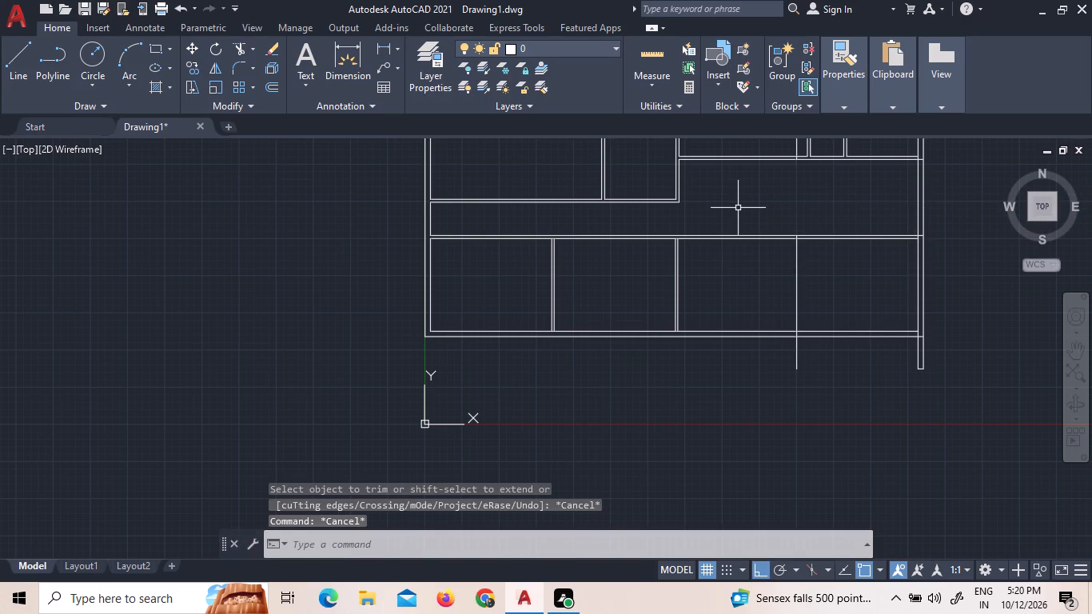
Offset the lower end room's new boundary line 4" away from the end wall to form a partition.
key("o")
key("Return")
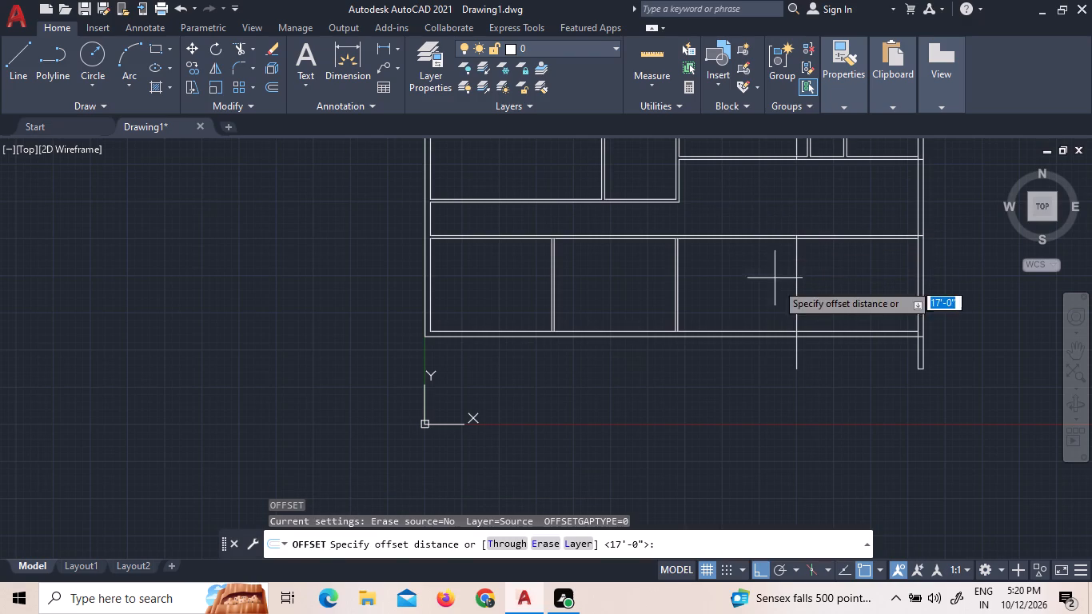
scroll(826, 276, "up", 2)
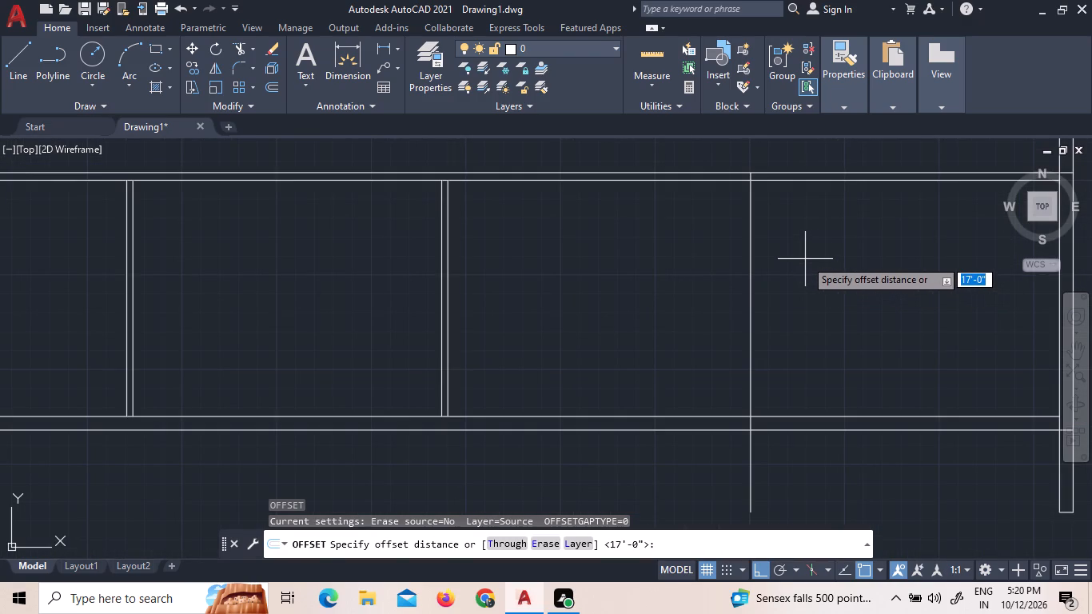
key("4")
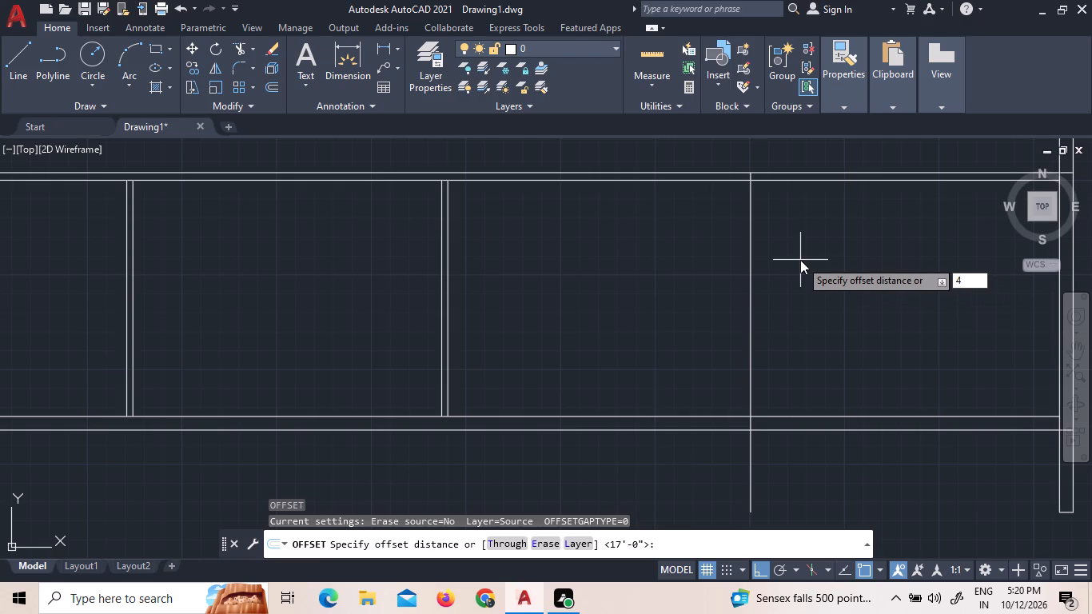
key("Return")
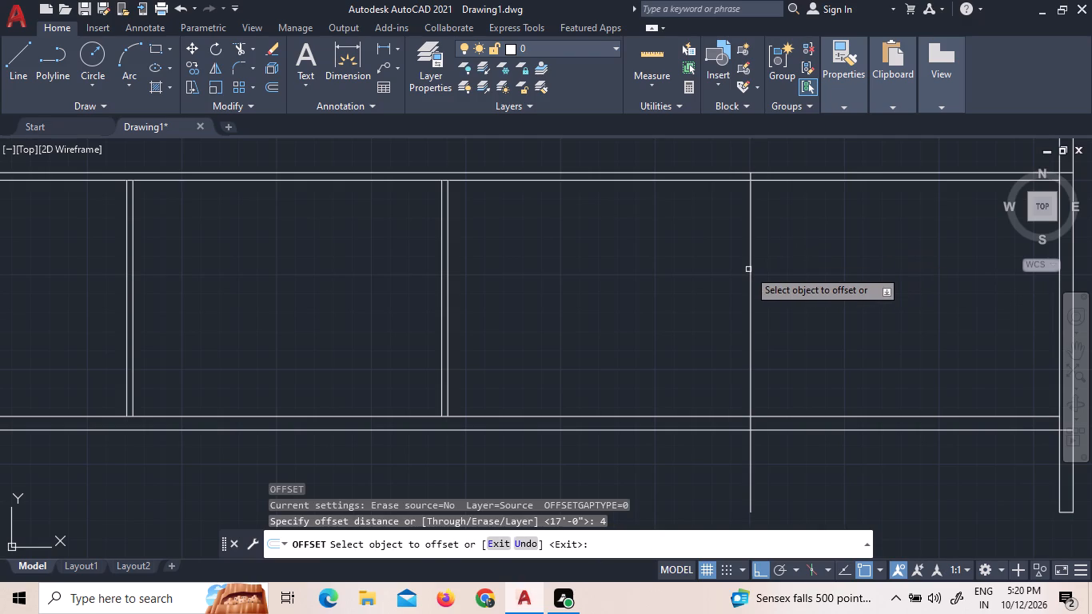
left_click(751, 269)
left_click(736, 269)
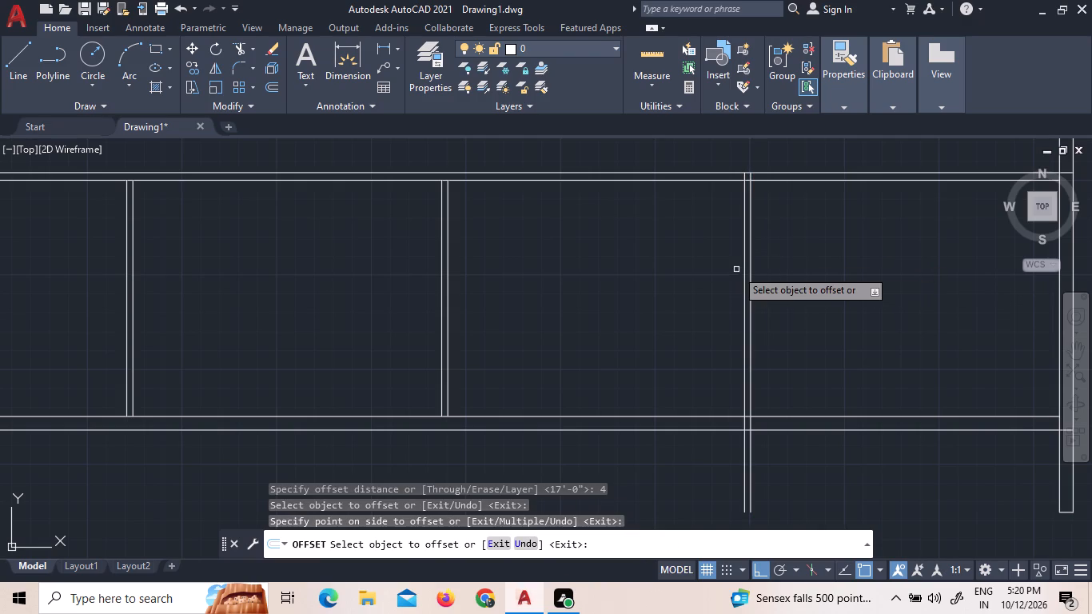
scroll(743, 272, "down", 1)
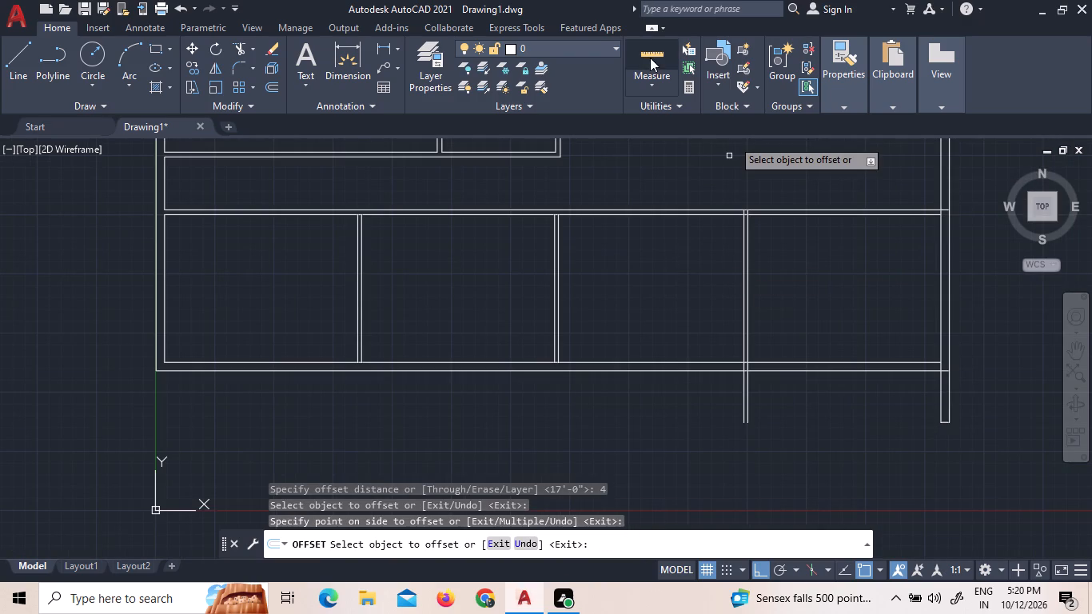
Measure the lower-strip space between the second room's partition and the new end-room partition.
left_click(650, 58)
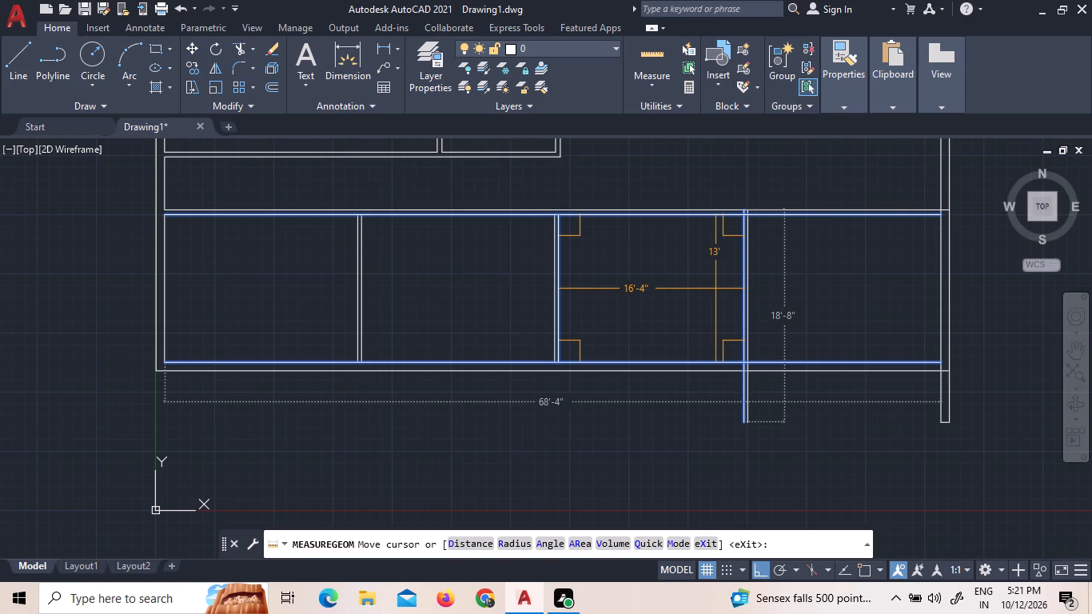
key("Escape")
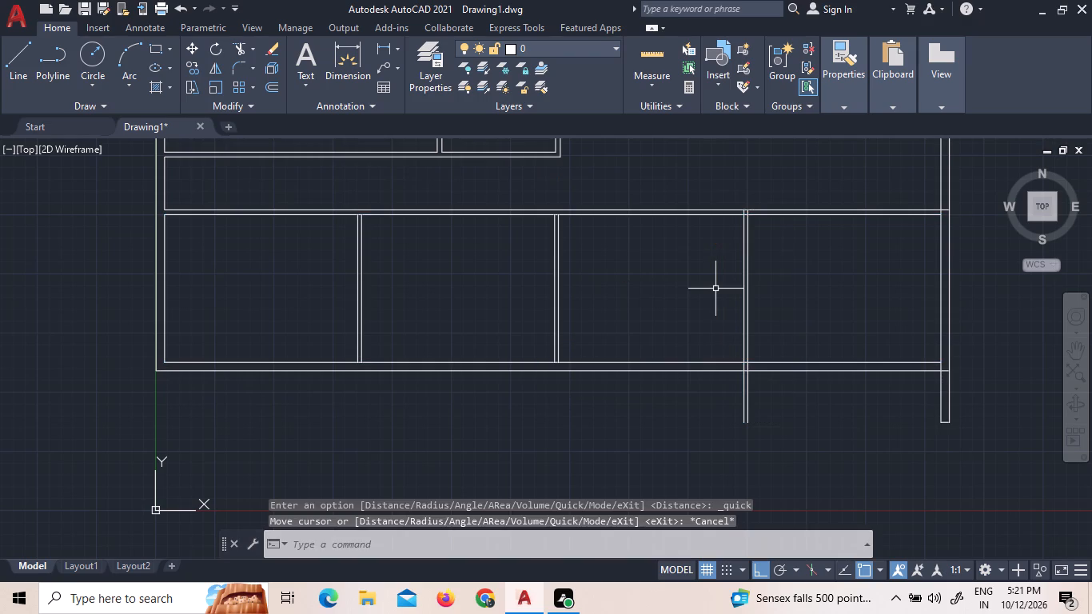
Offset the end-room partition's line facing the second lower room 10' toward that room.
key("o")
key("Return")
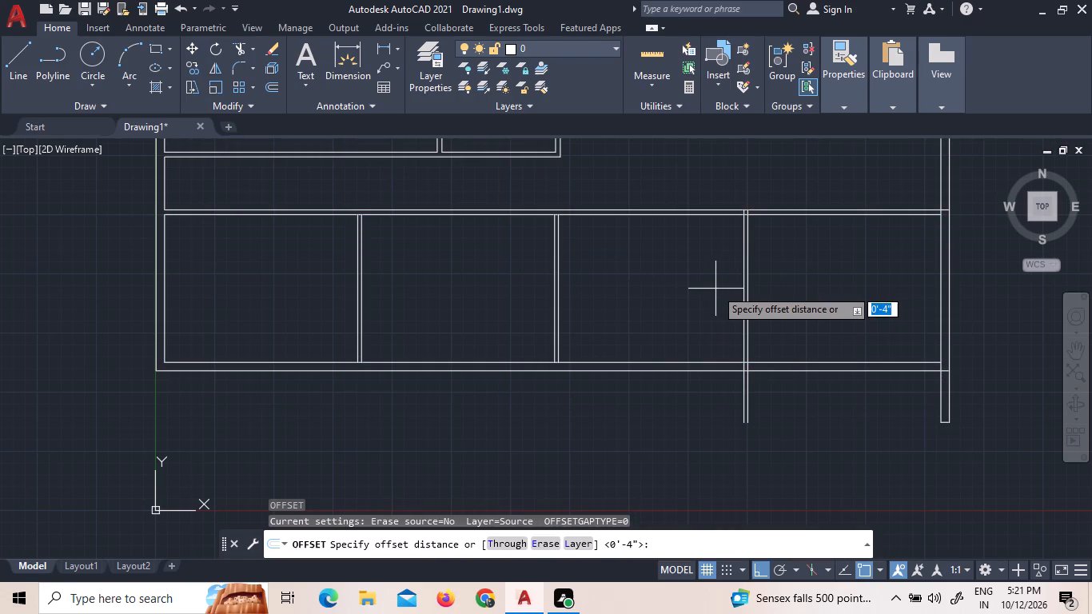
key("1")
type("0'")
key("Return")
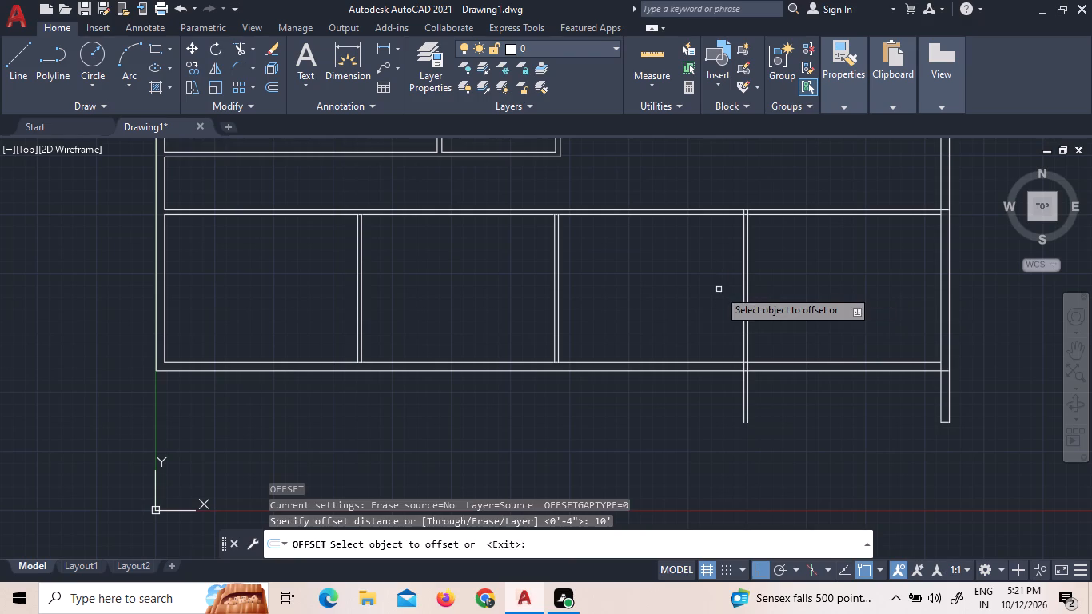
left_click(743, 297)
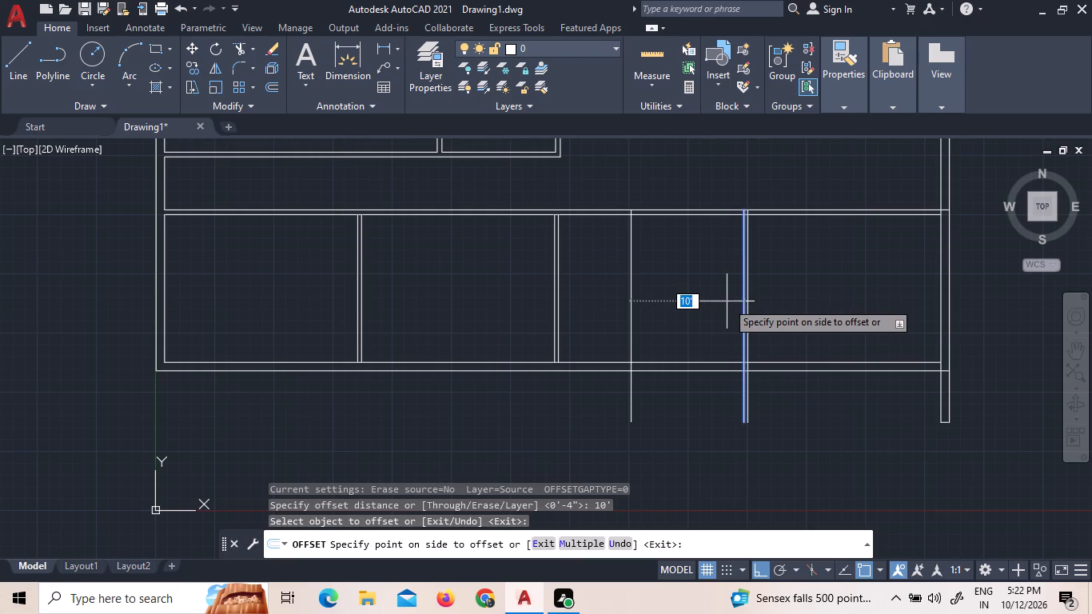
left_click(727, 301)
key("Escape")
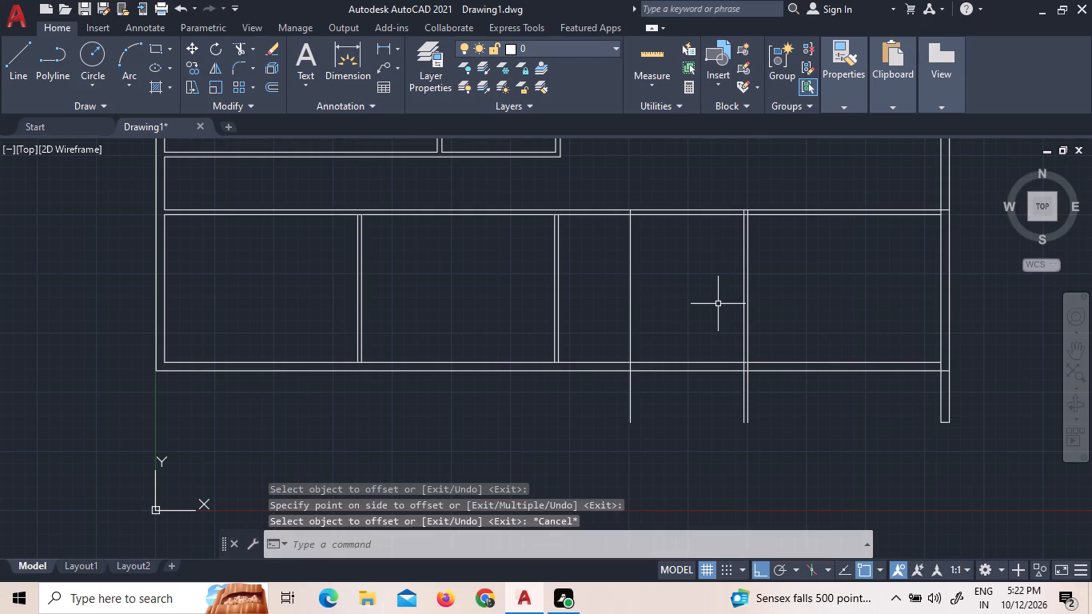
Offset the new 10' boundary line 4" toward the second lower room as a partition.
key("o")
key("Return")
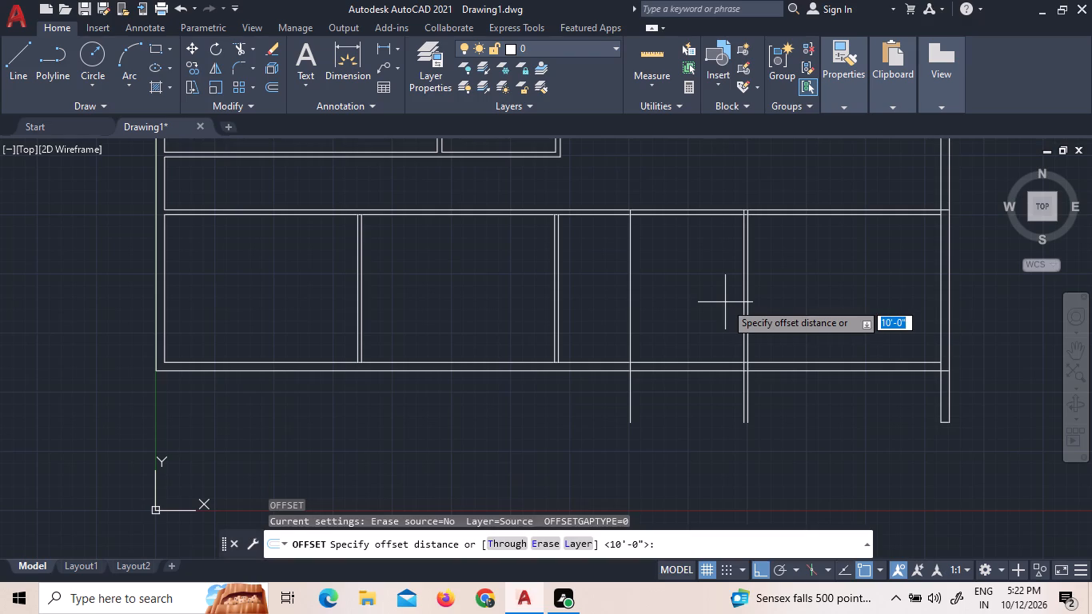
key("4")
key("shift+quotedbl")
key("Return")
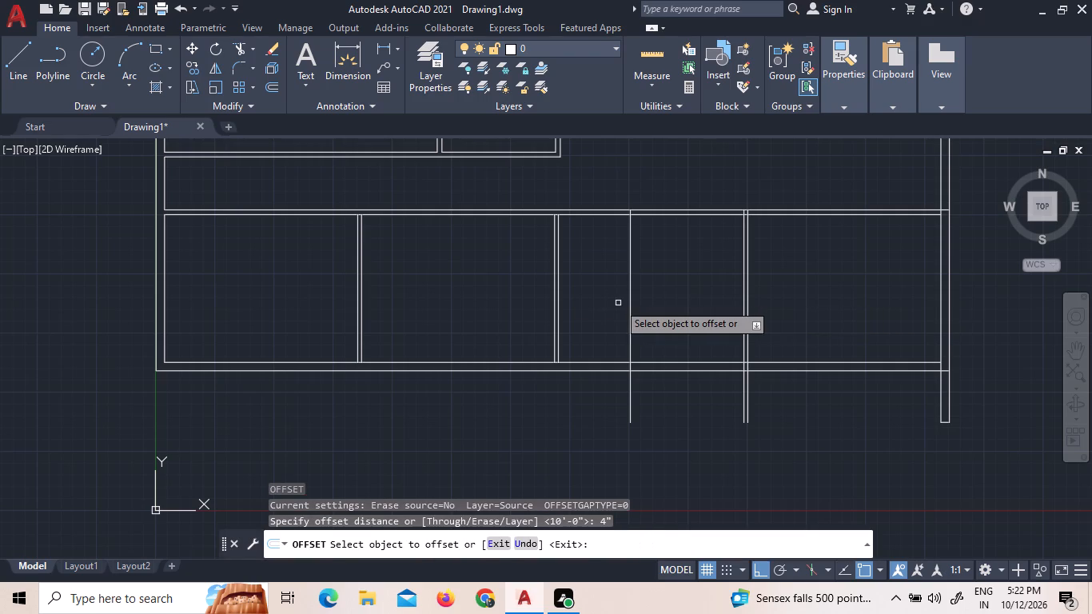
left_click(630, 301)
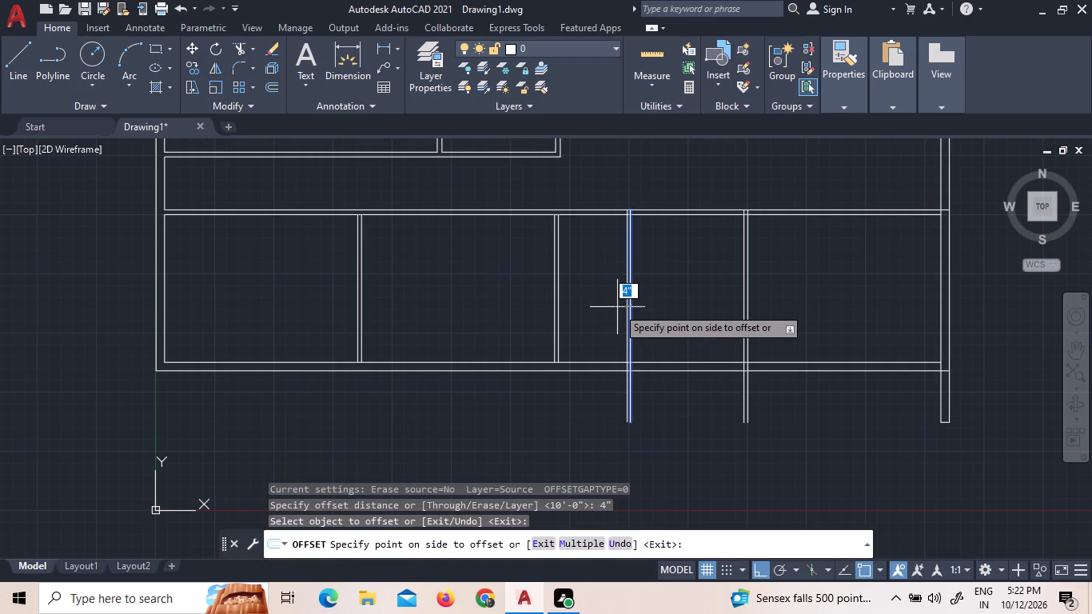
left_click(617, 307)
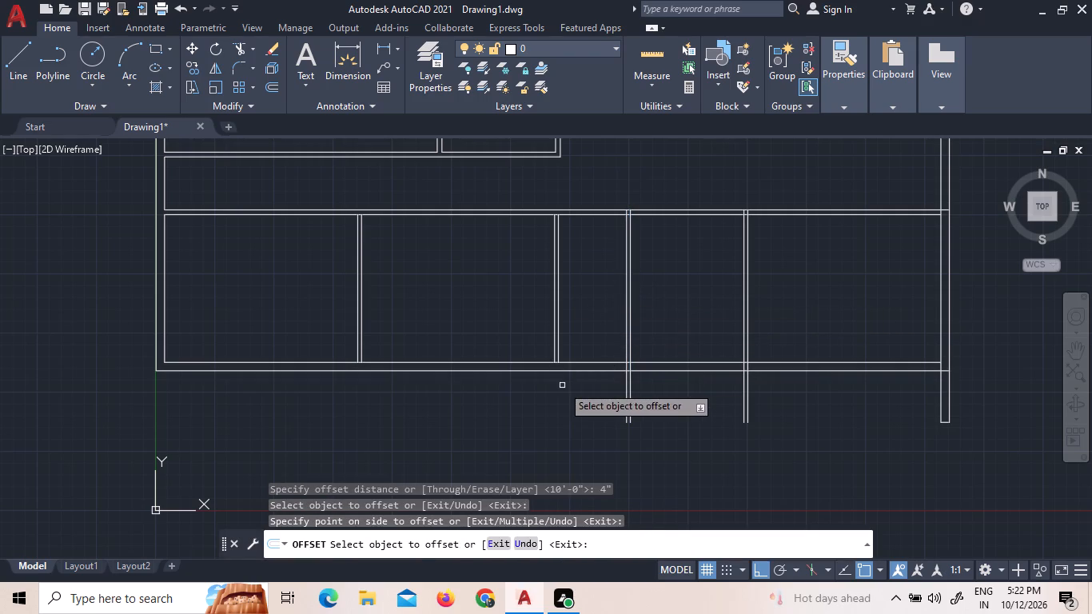
Quick-measure the narrow lower space between the second room's partition and the newest partition.
left_click(662, 77)
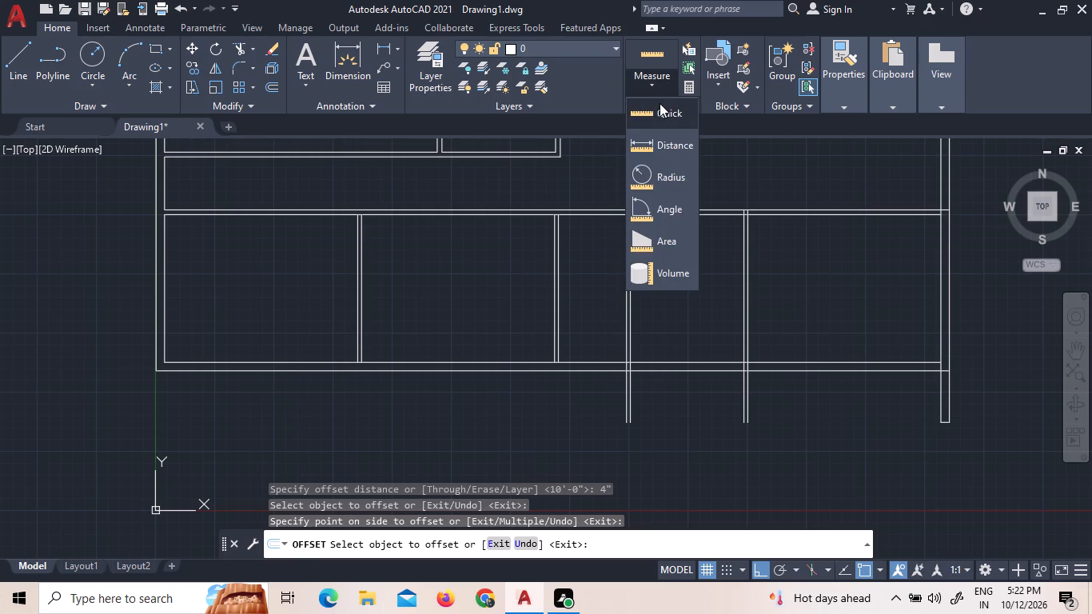
left_click(656, 116)
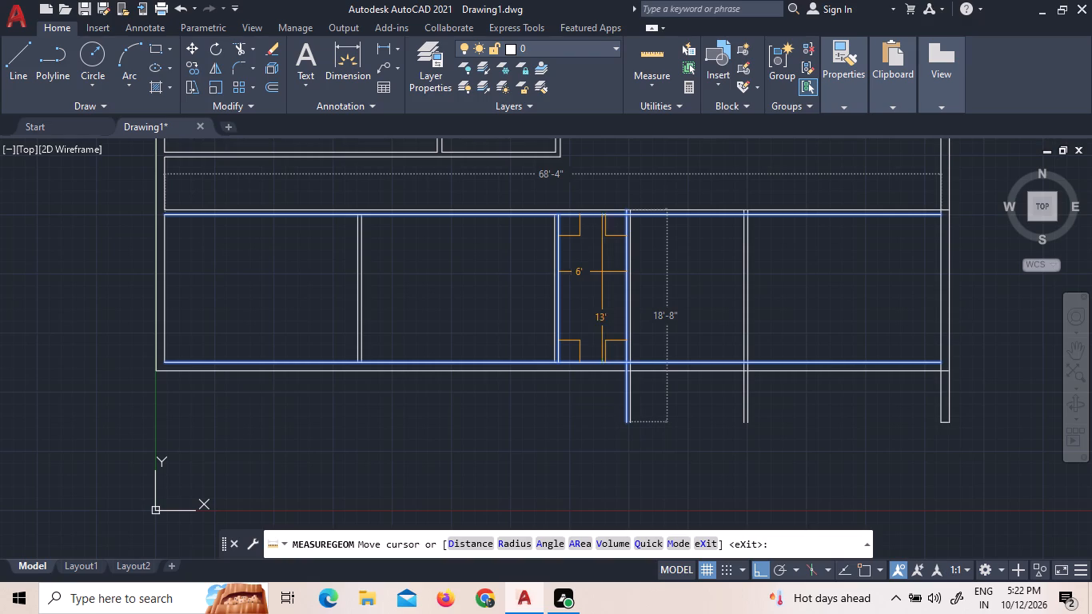
key("Escape")
Trim the partition and end-wall lines projecting below the lower outer wall, including the leftover segment of the end wall.
type("TR")
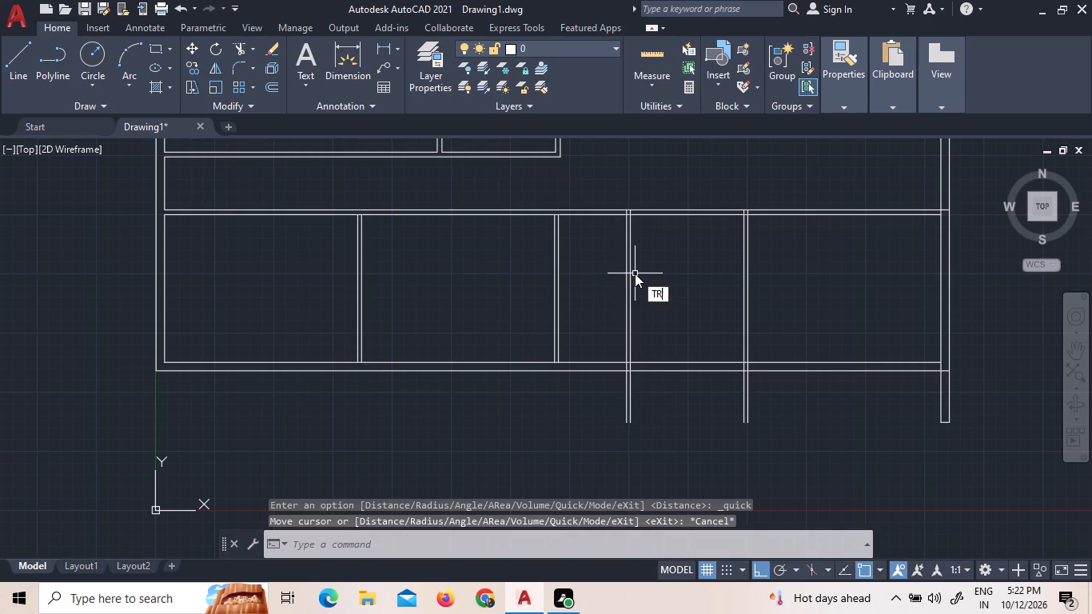
key("space")
key("space")
left_click(1010, 409)
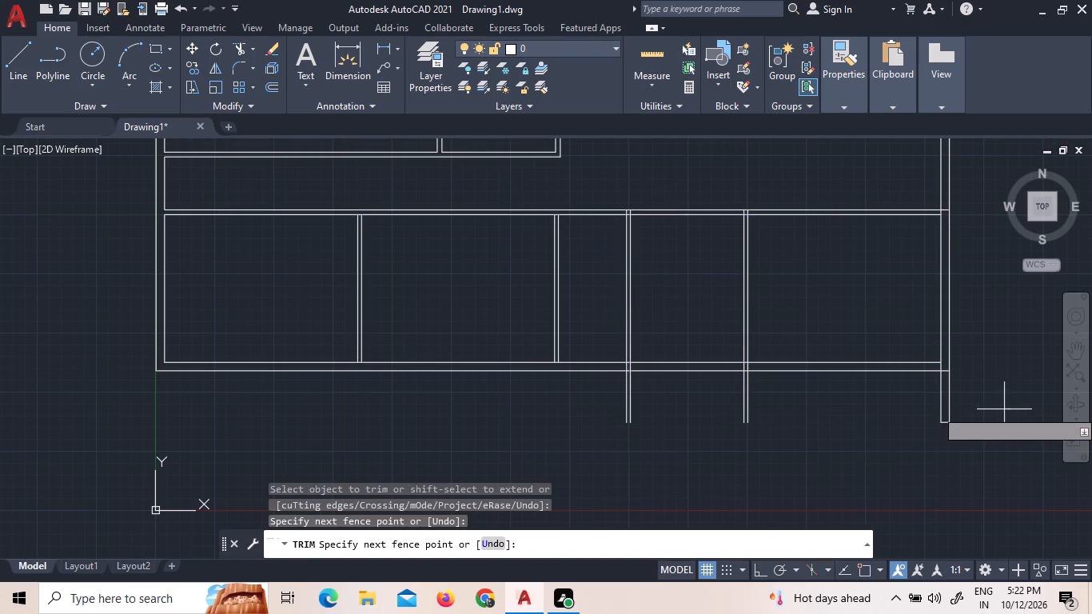
left_click(592, 409)
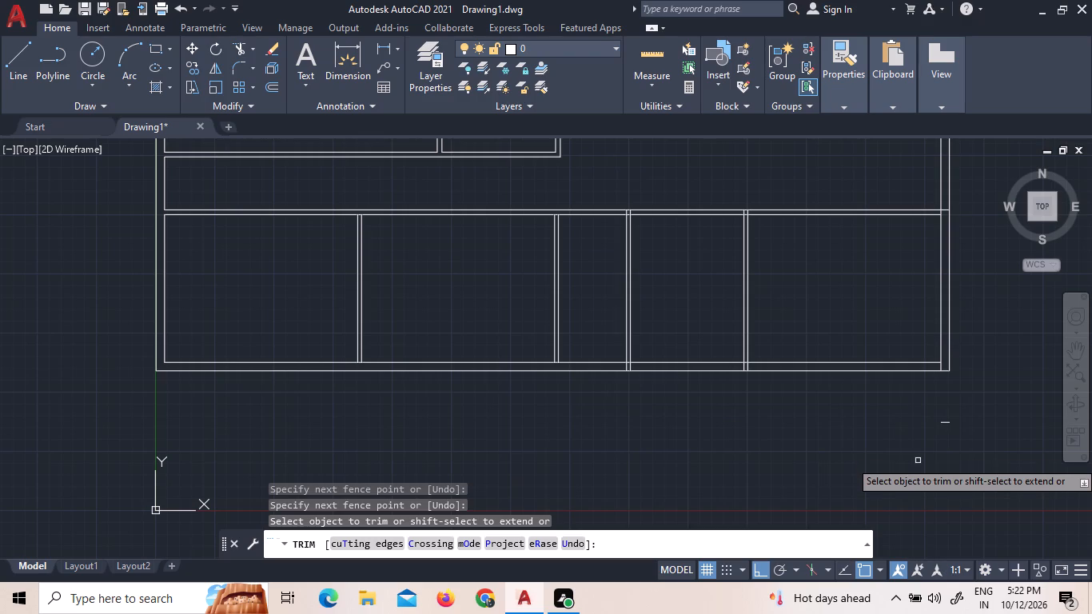
left_click(947, 424)
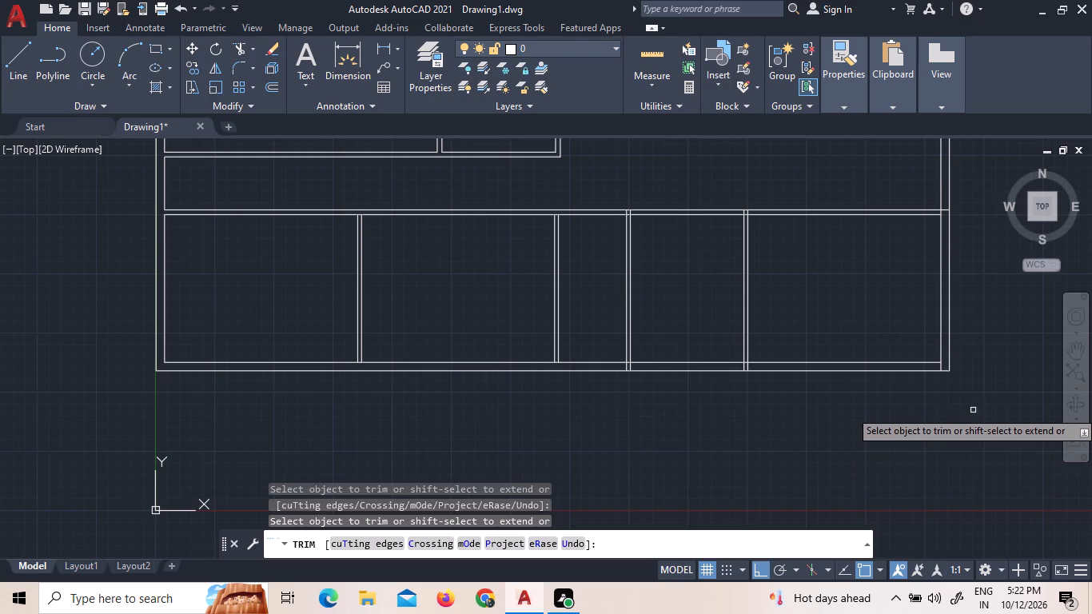
Trim away the stray vertical line inside the third upper room, beside its partition.
scroll(983, 410, "down", 2)
scroll(1003, 341, "up", 2)
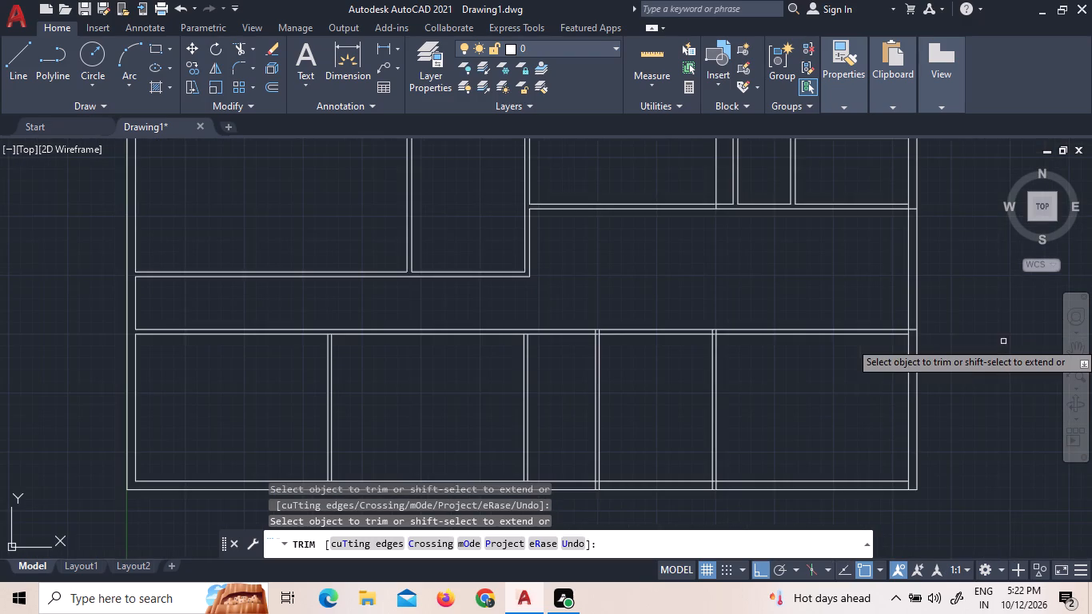
scroll(972, 341, "down", 1)
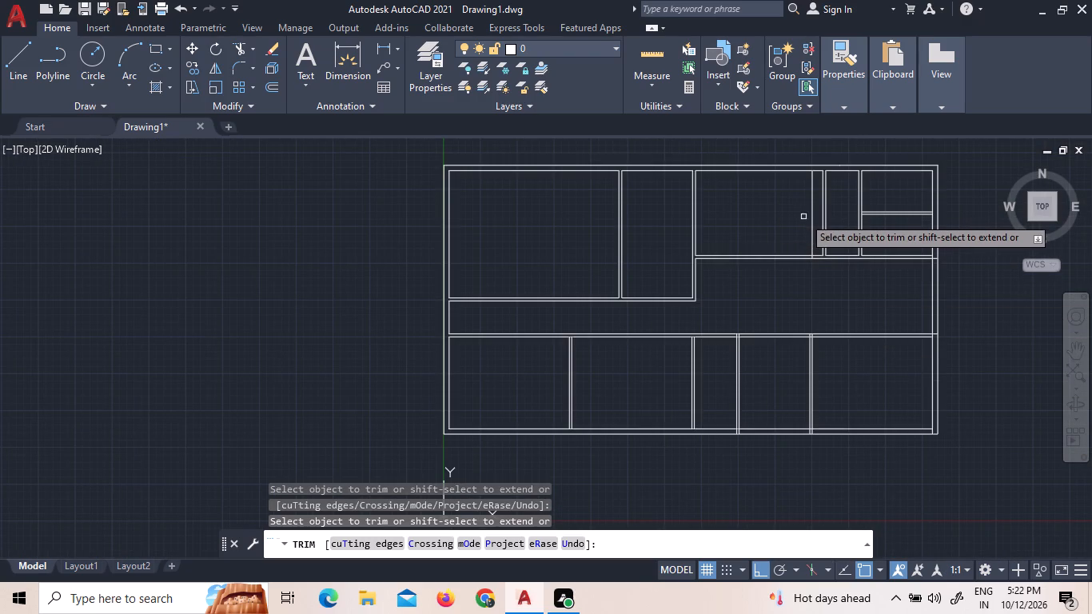
left_click(811, 217)
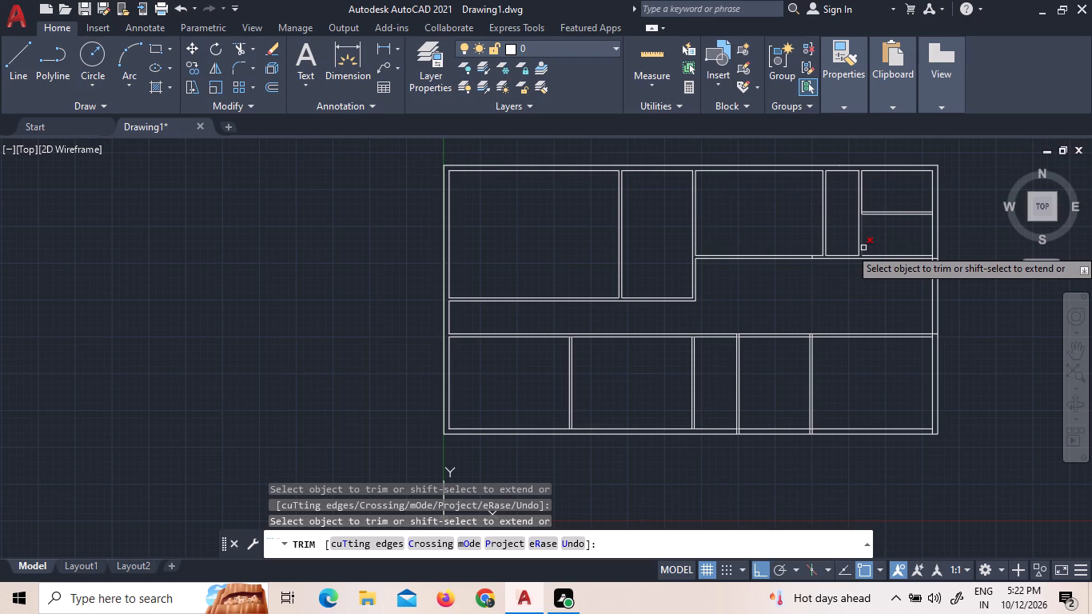
Trim the overlapping lines where the upper and lower corridor walls meet the east outer wall.
scroll(966, 262, "up", 3)
scroll(788, 239, "up", 4)
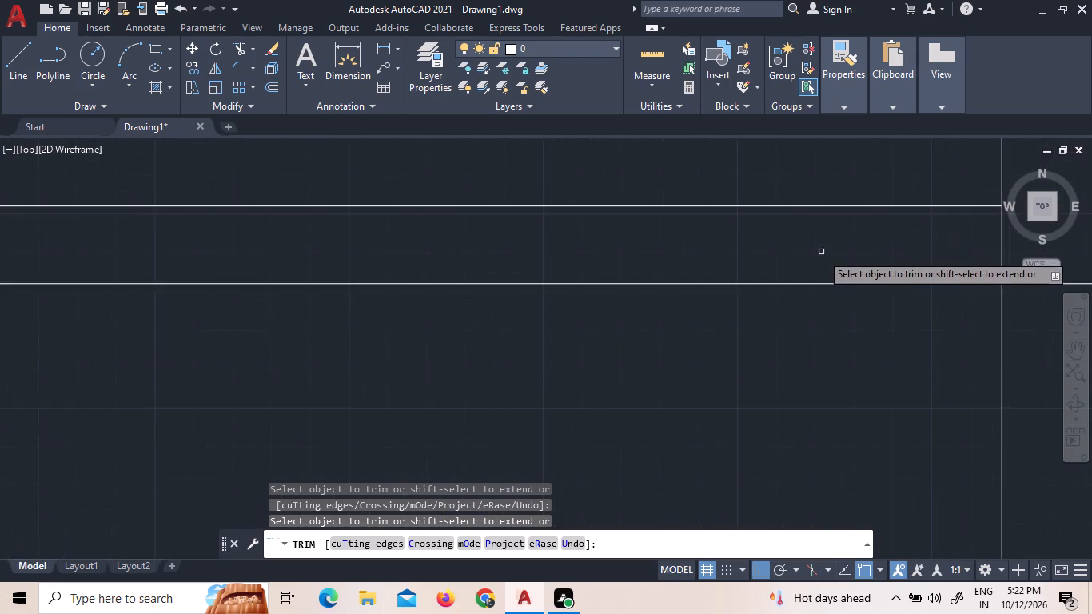
middle_click_drag(769, 273, 656, 261)
left_click_drag(819, 240, 872, 240)
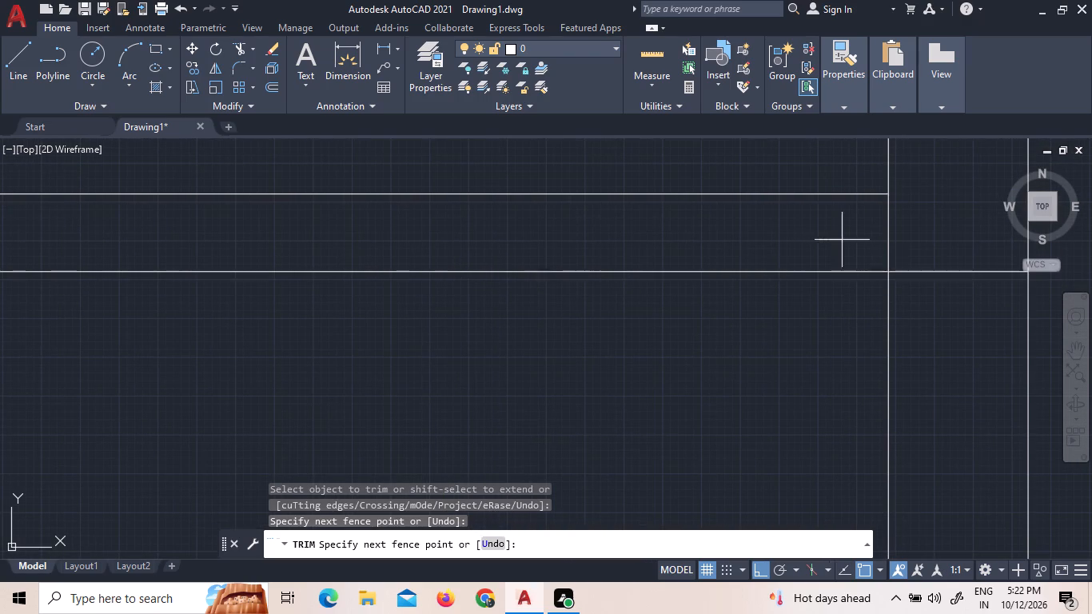
left_click_drag(872, 240, 919, 297)
scroll(915, 302, "down", 5)
scroll(918, 397, "down", 3)
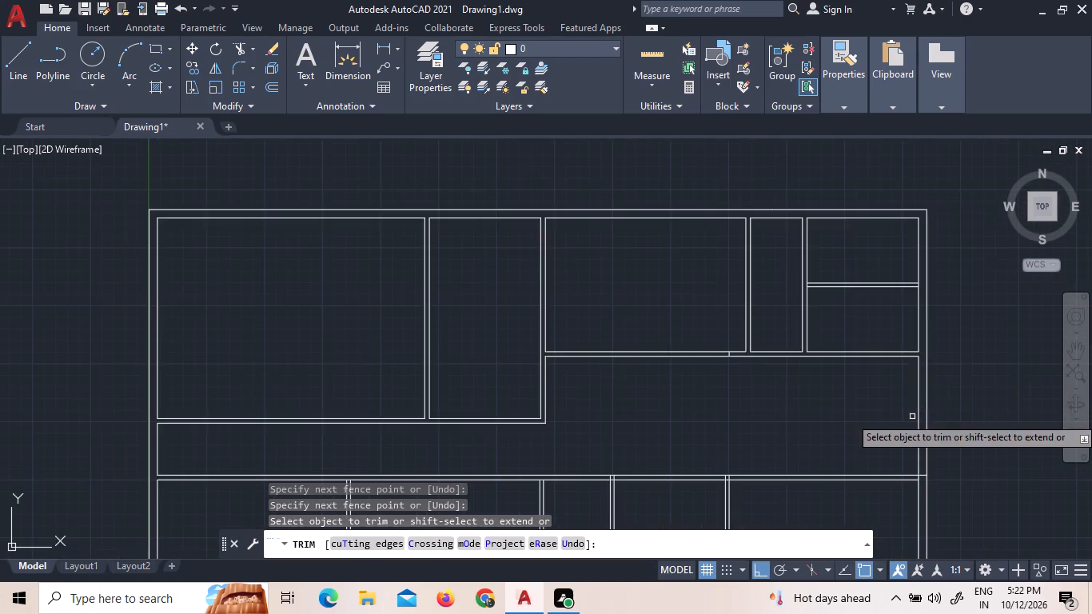
middle_click_drag(911, 416, 926, 295)
scroll(934, 349, "up", 6)
left_click_drag(860, 472, 929, 464)
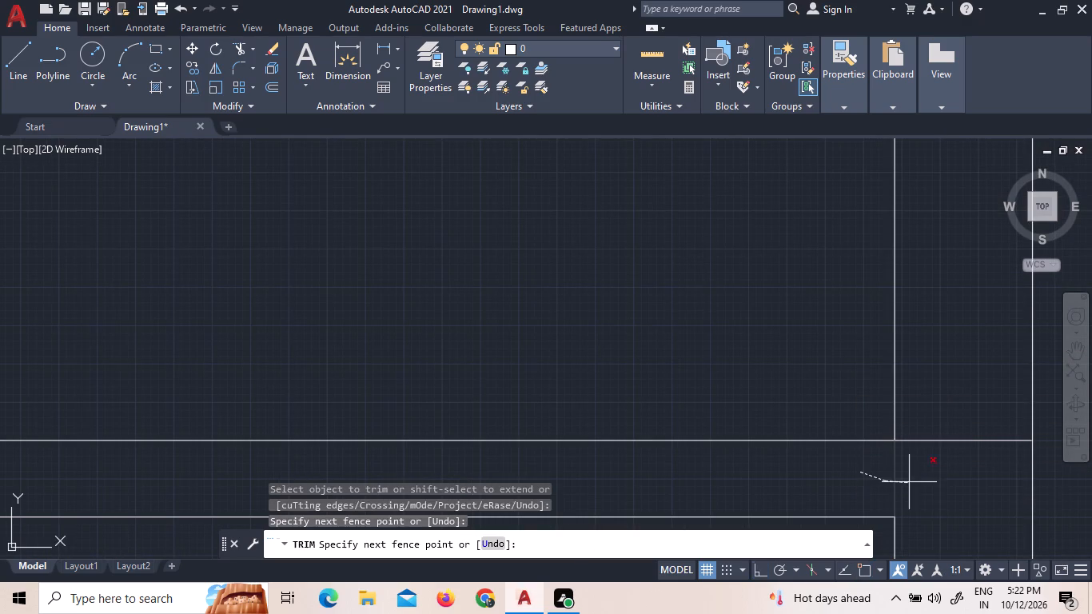
left_click_drag(929, 464, 949, 422)
Trim the east wall's inner line where it crosses the lower outer wall at the southeast corner.
scroll(945, 430, "down", 10)
middle_click_drag(931, 449, 947, 329)
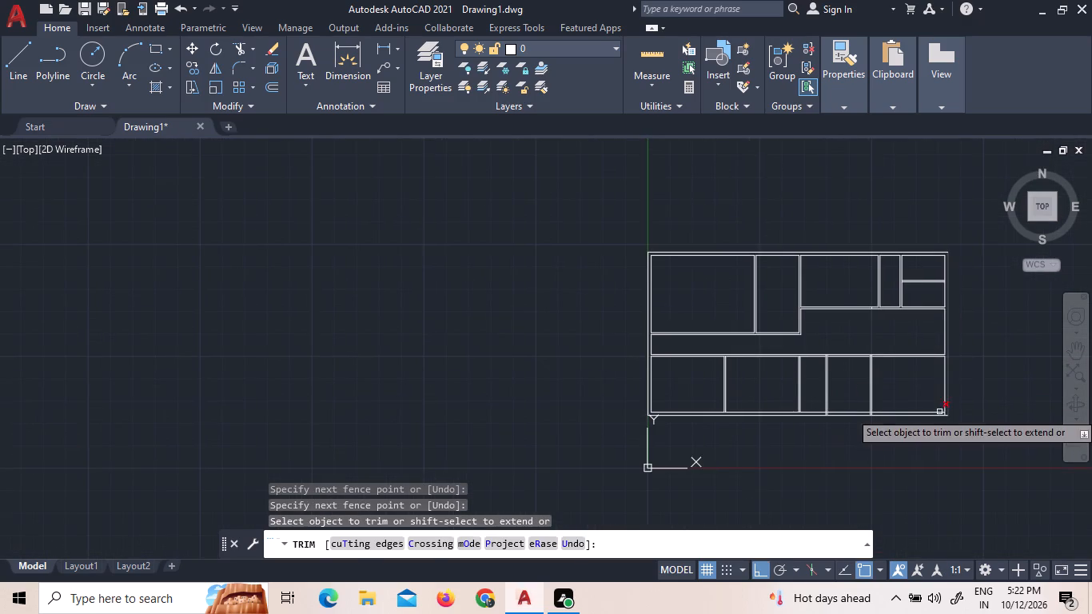
scroll(935, 415, "up", 9)
middle_click_drag(991, 422, 825, 405)
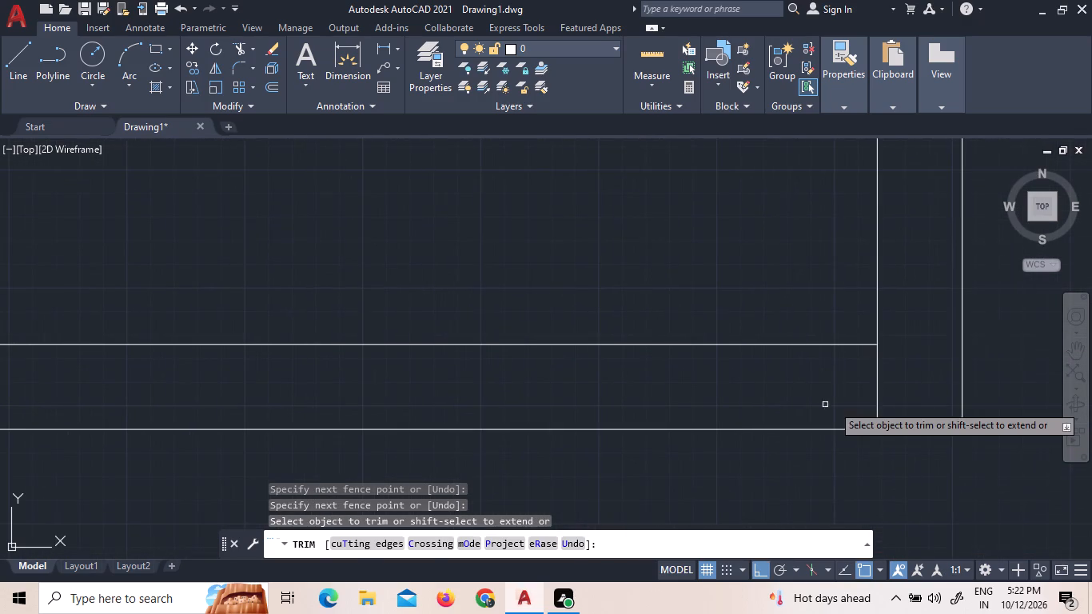
left_click_drag(898, 393, 863, 389)
Trim the overlapping lines at both ends of the lower end-room partition, at the outer wall and the corridor wall.
scroll(819, 389, "down", 5)
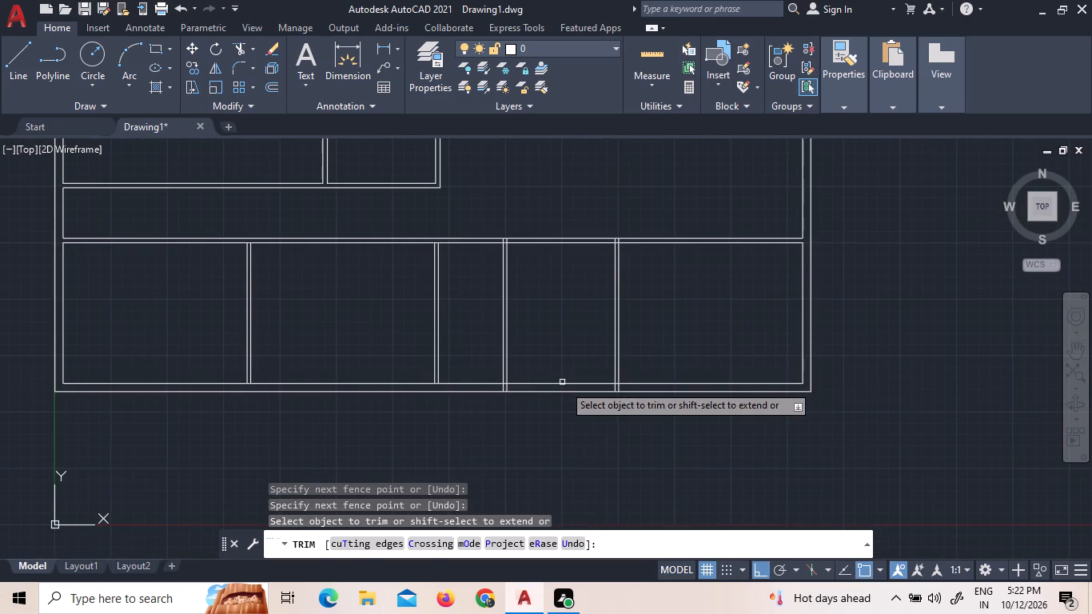
scroll(599, 387, "up", 4)
left_click_drag(735, 401, 731, 401)
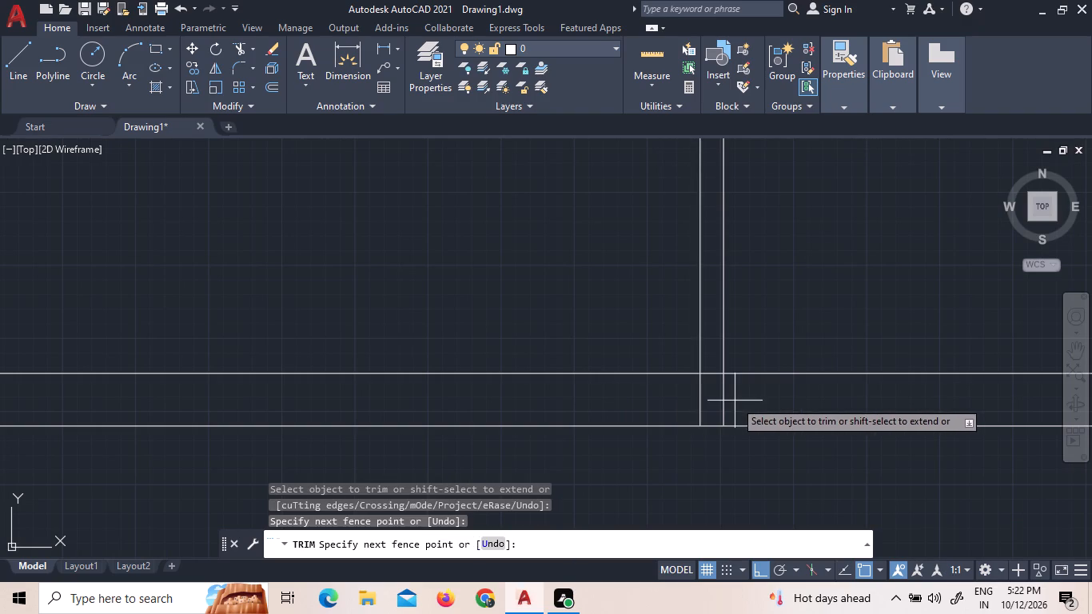
left_click_drag(731, 401, 713, 366)
scroll(696, 379, "down", 4)
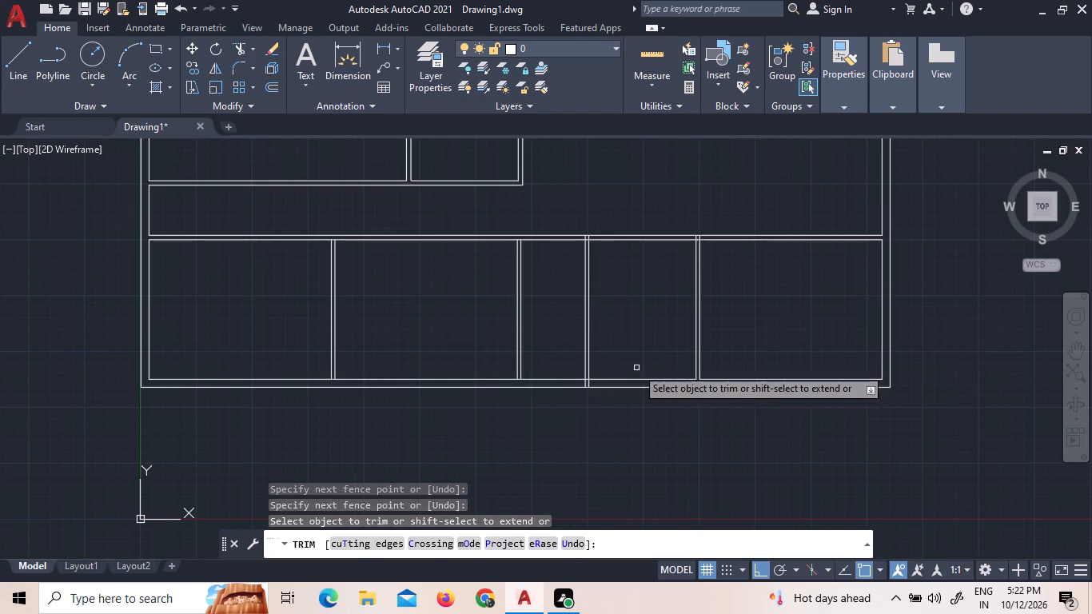
scroll(687, 230, "up", 5)
left_click_drag(727, 293, 745, 285)
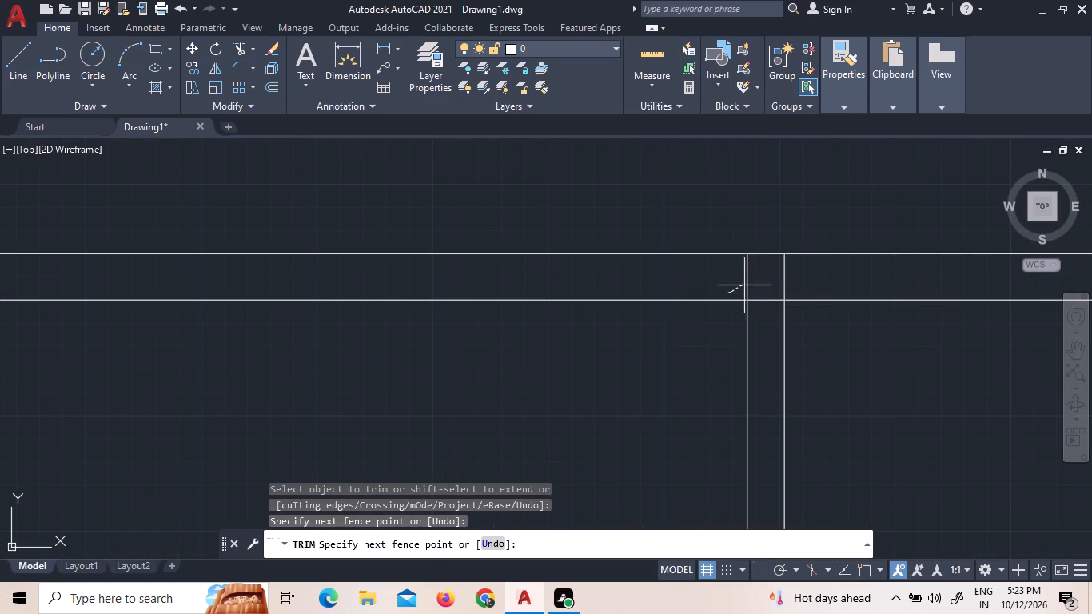
left_click_drag(745, 285, 803, 284)
scroll(739, 297, "down", 4)
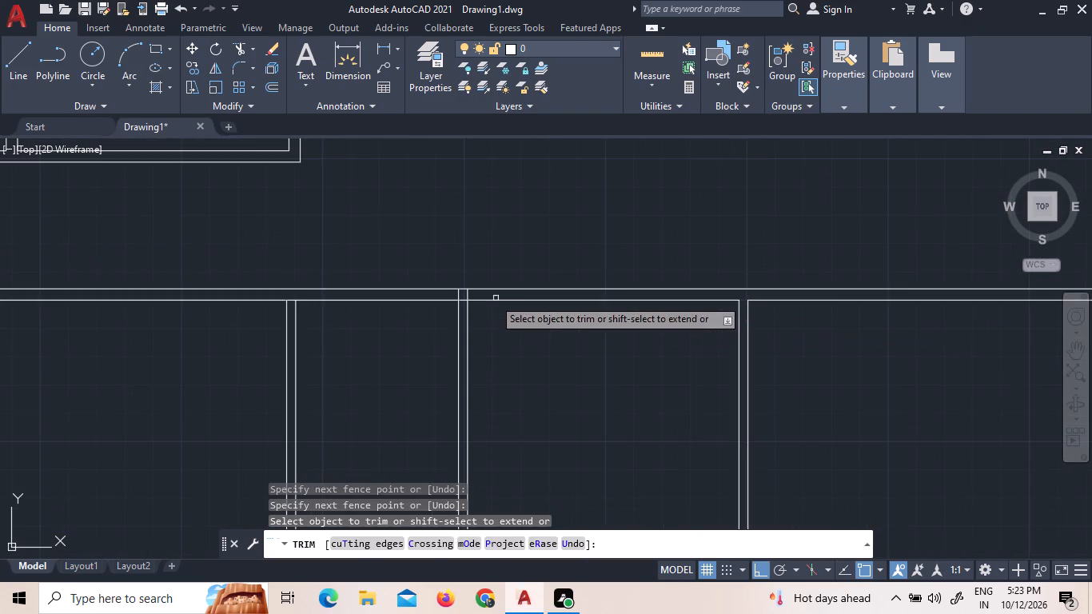
Trim the overlapping lines where the partition between the narrow space and the 10' room meets the corridor wall.
scroll(459, 292, "up", 4)
left_click_drag(420, 291, 494, 328)
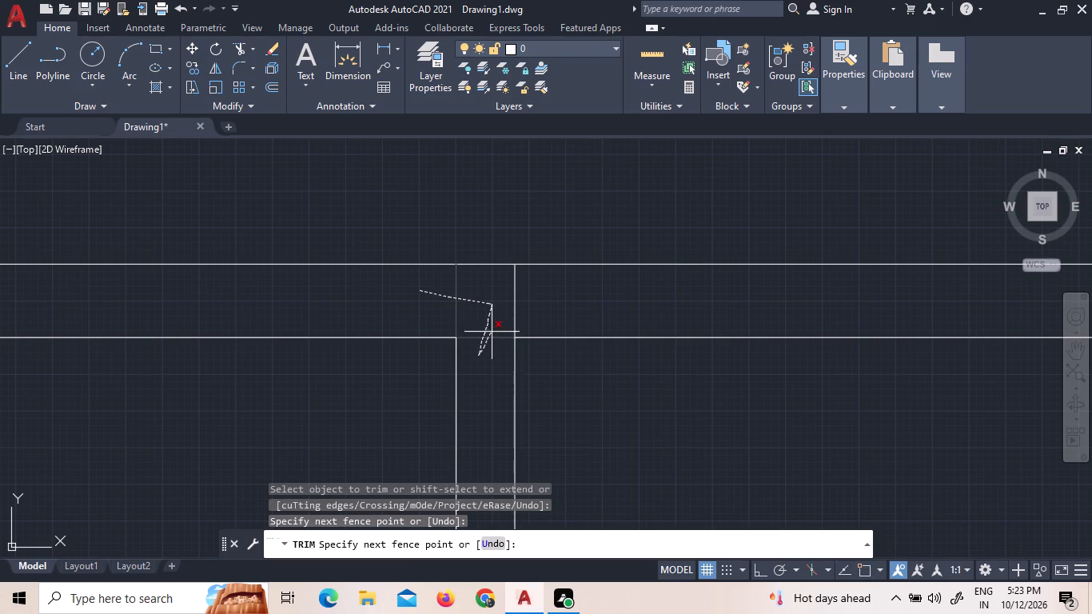
left_click_drag(494, 328, 522, 317)
Trim the overlapping lines where the two partitions flanking the narrow lower space meet the lower outer wall.
scroll(508, 313, "down", 5)
middle_click_drag(485, 373, 528, 267)
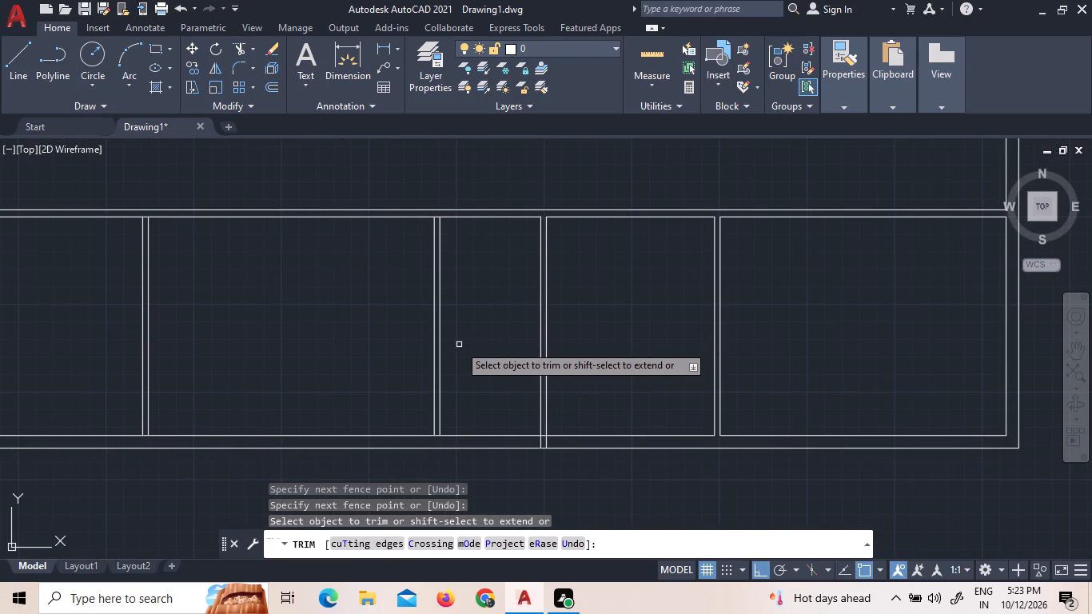
scroll(432, 437, "up", 6)
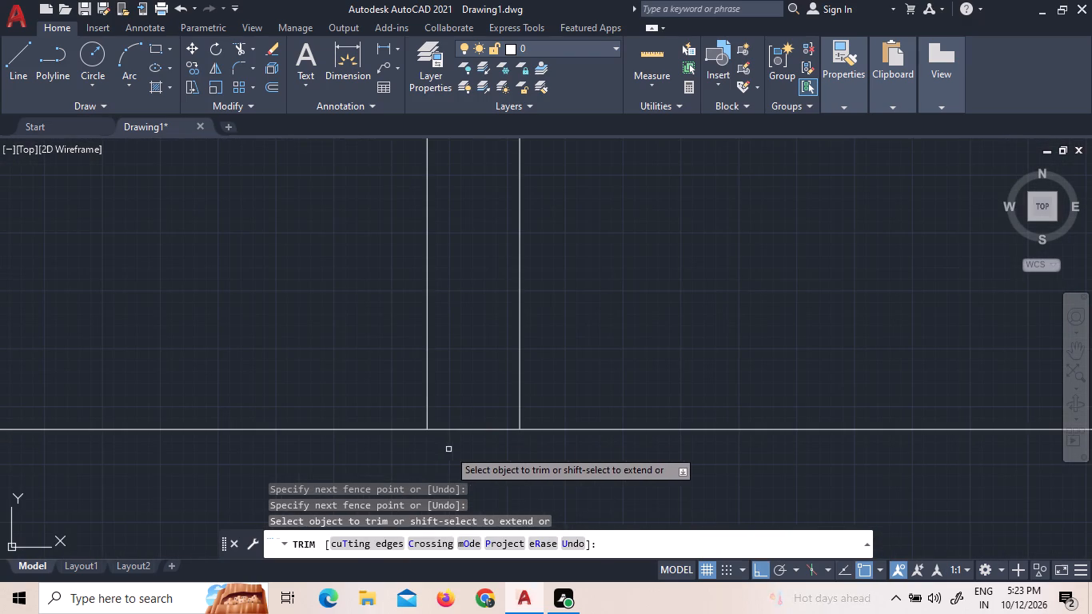
left_click_drag(451, 451, 472, 412)
scroll(488, 417, "down", 6)
scroll(681, 436, "up", 4)
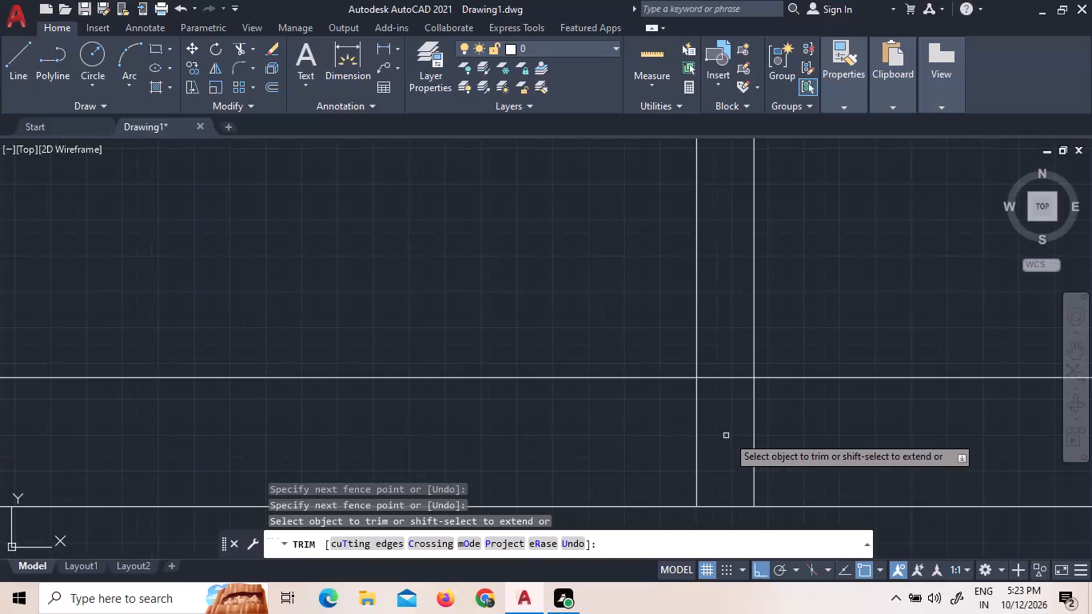
left_click_drag(775, 434, 733, 363)
Trim the wall lines crossing both ends of the partition between the first and second lower rooms.
scroll(723, 381, "down", 5)
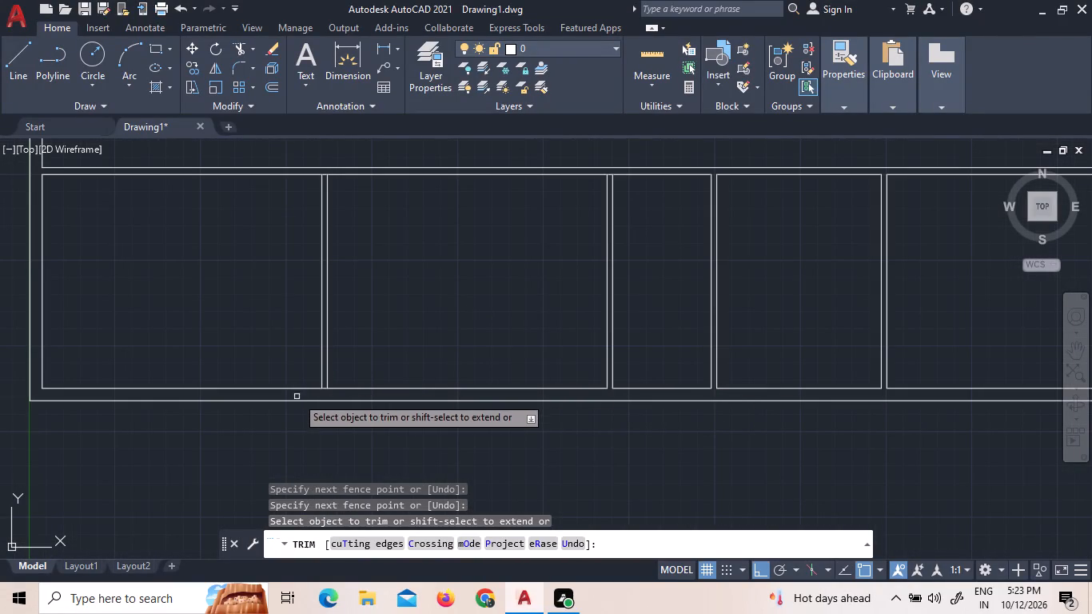
scroll(321, 389, "up", 4)
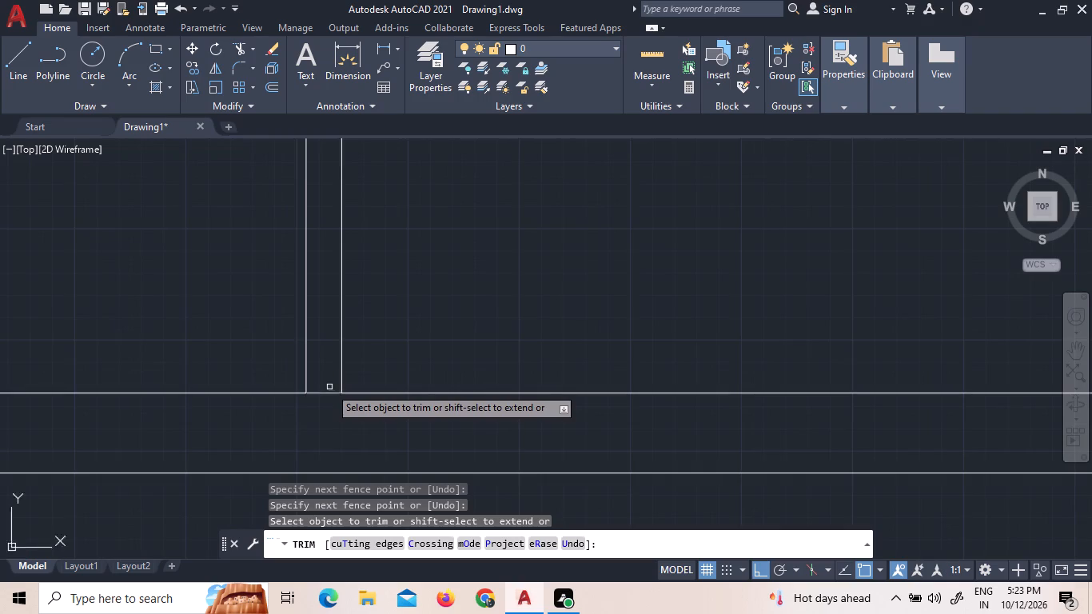
scroll(331, 388, "up", 3)
left_click_drag(324, 374, 304, 441)
scroll(303, 411, "down", 2)
scroll(327, 284, "down", 6)
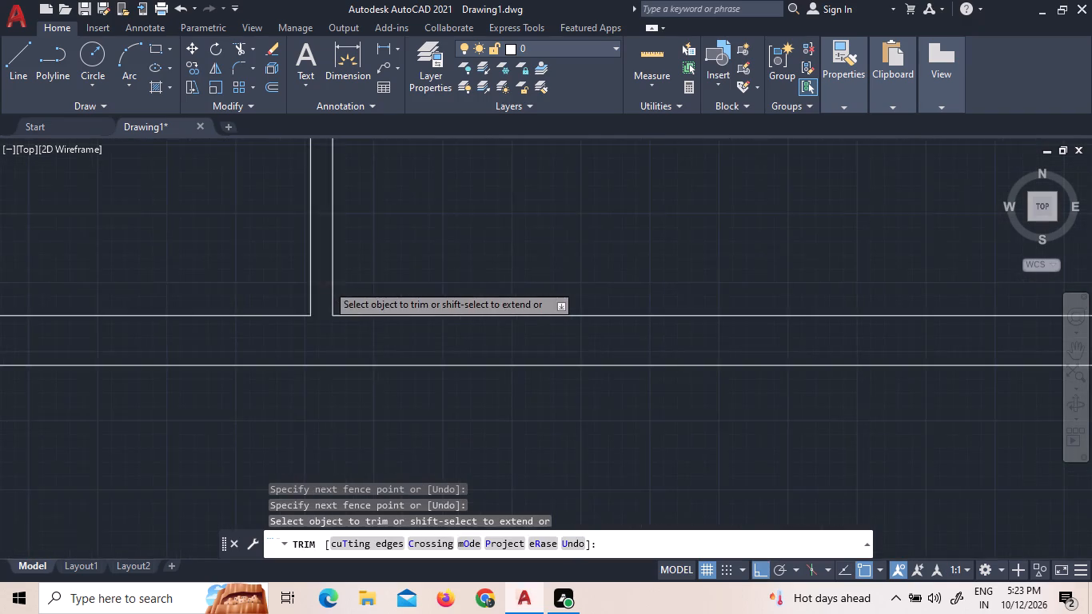
scroll(327, 284, "down", 2)
middle_click_drag(357, 246, 347, 361)
scroll(321, 269, "up", 5)
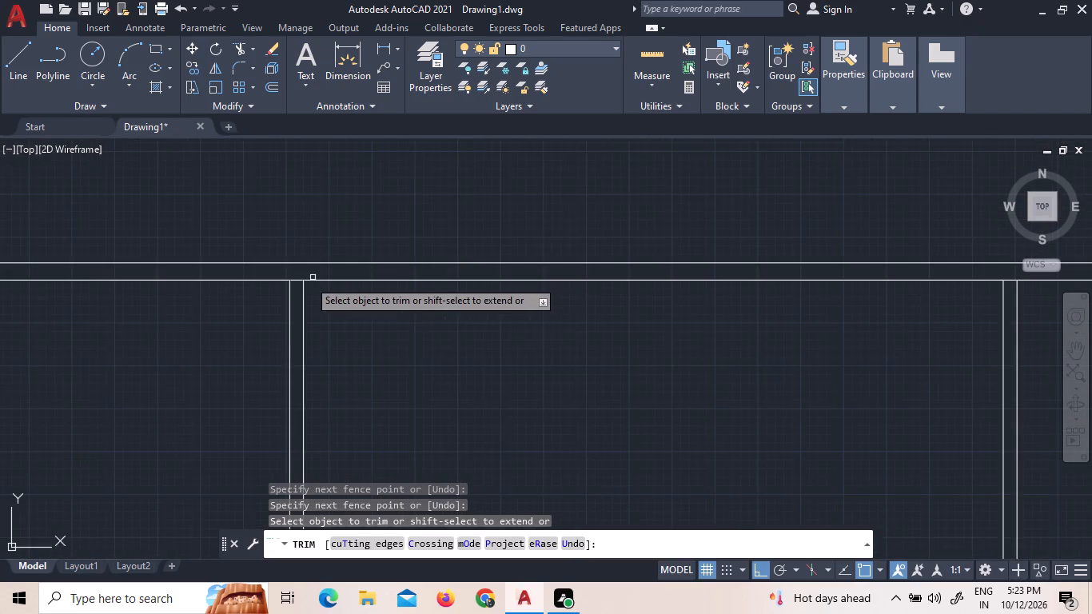
scroll(308, 281, "up", 1)
left_click_drag(270, 259, 257, 301)
Trim the corridor wall line crossing the partition between the second lower room and the narrow space.
scroll(324, 292, "down", 4)
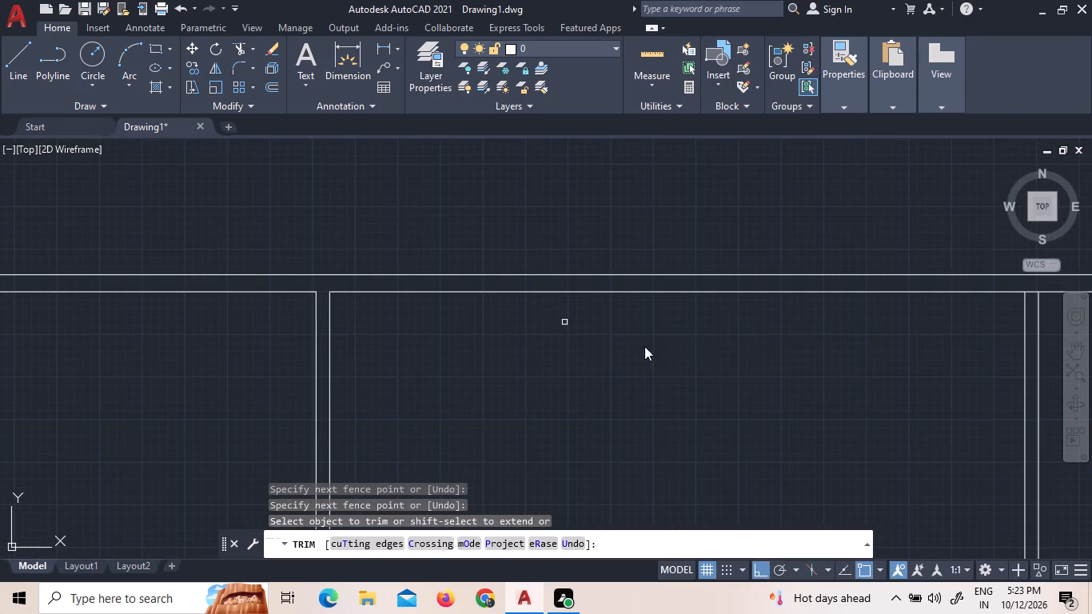
scroll(771, 345, "down", 1)
middle_click_drag(1019, 305, 749, 341)
scroll(757, 317, "up", 3)
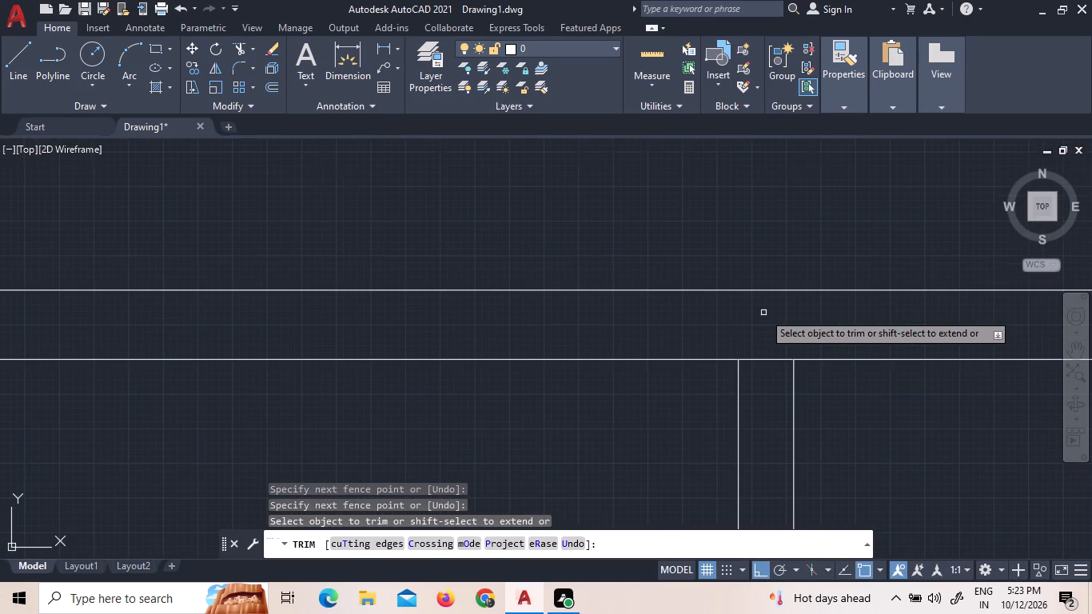
left_click_drag(762, 330, 760, 385)
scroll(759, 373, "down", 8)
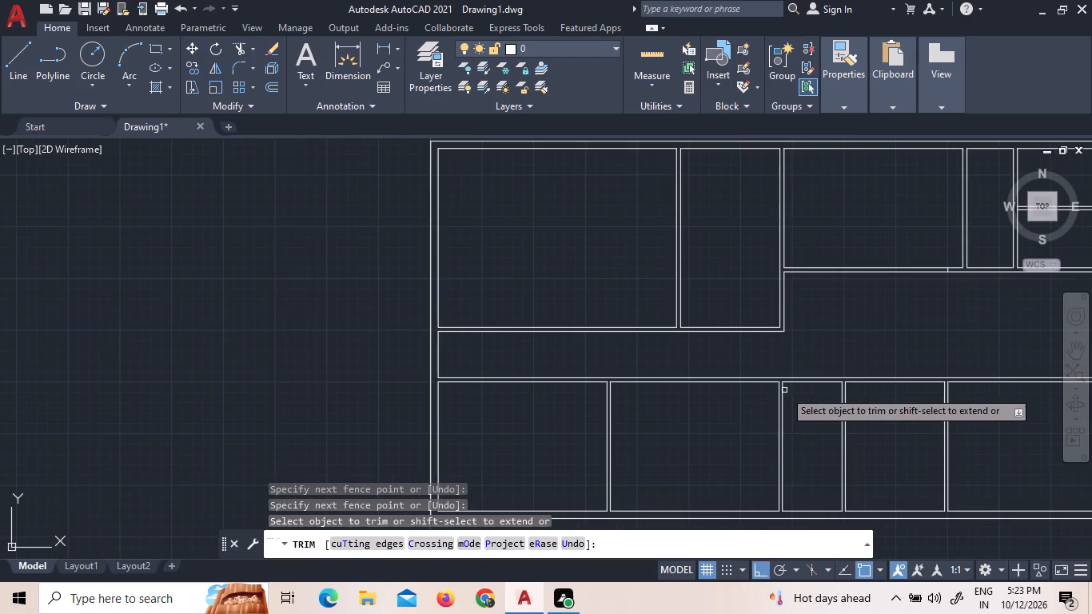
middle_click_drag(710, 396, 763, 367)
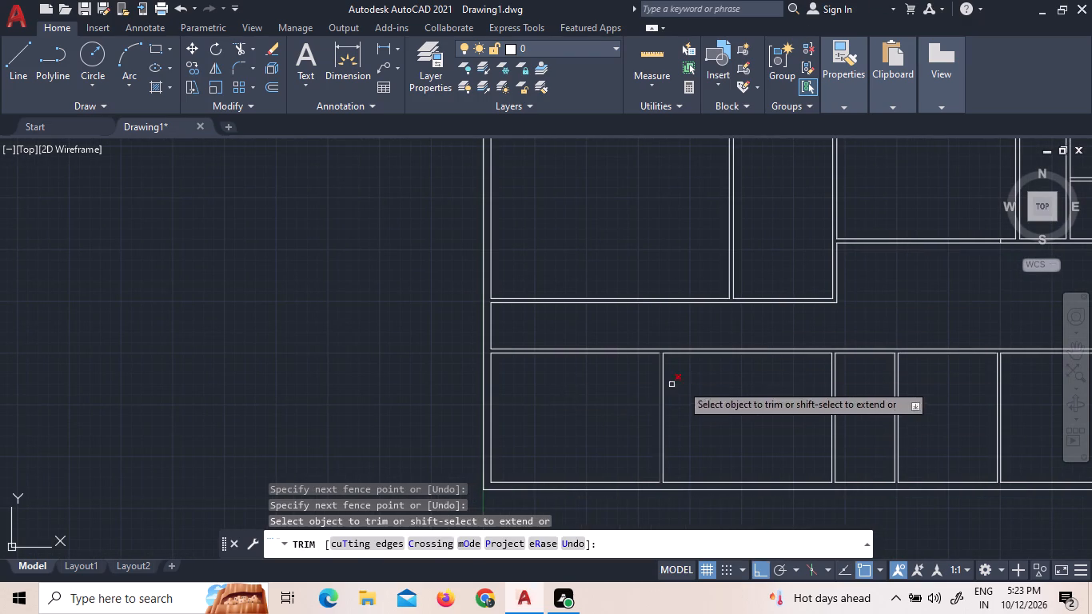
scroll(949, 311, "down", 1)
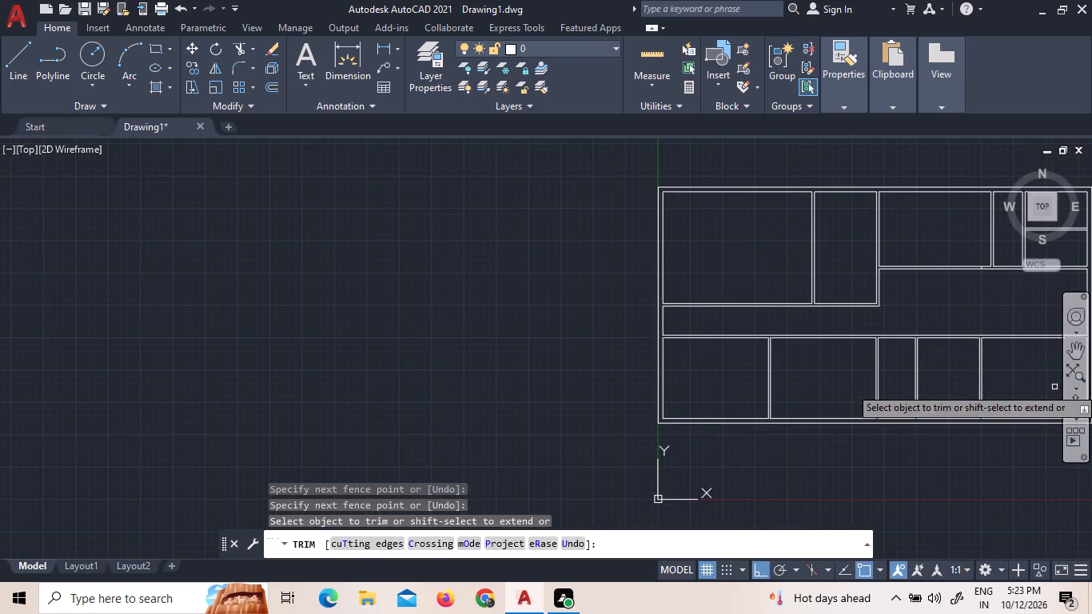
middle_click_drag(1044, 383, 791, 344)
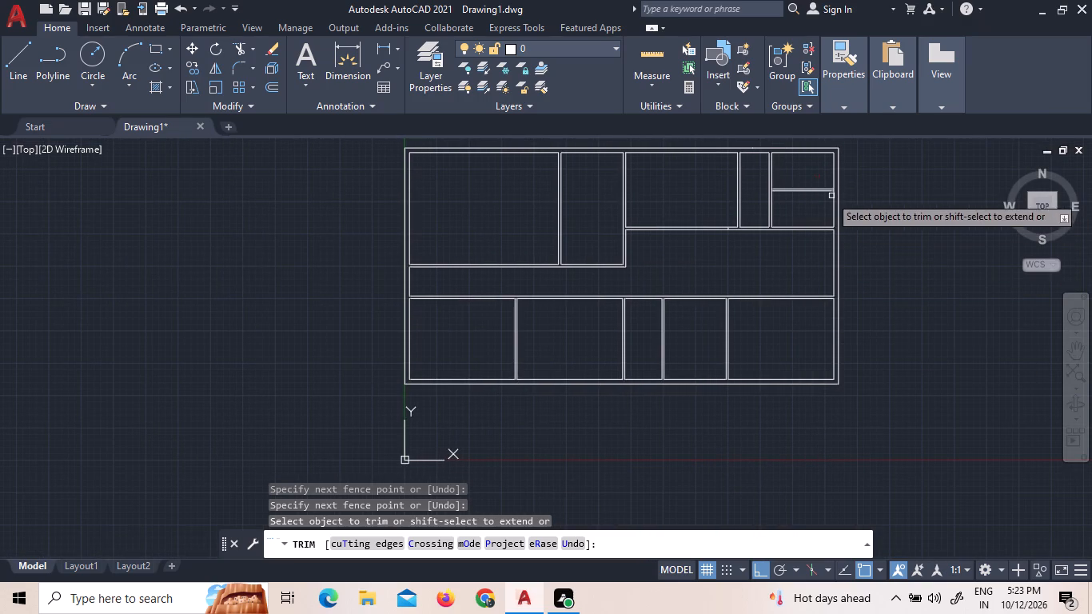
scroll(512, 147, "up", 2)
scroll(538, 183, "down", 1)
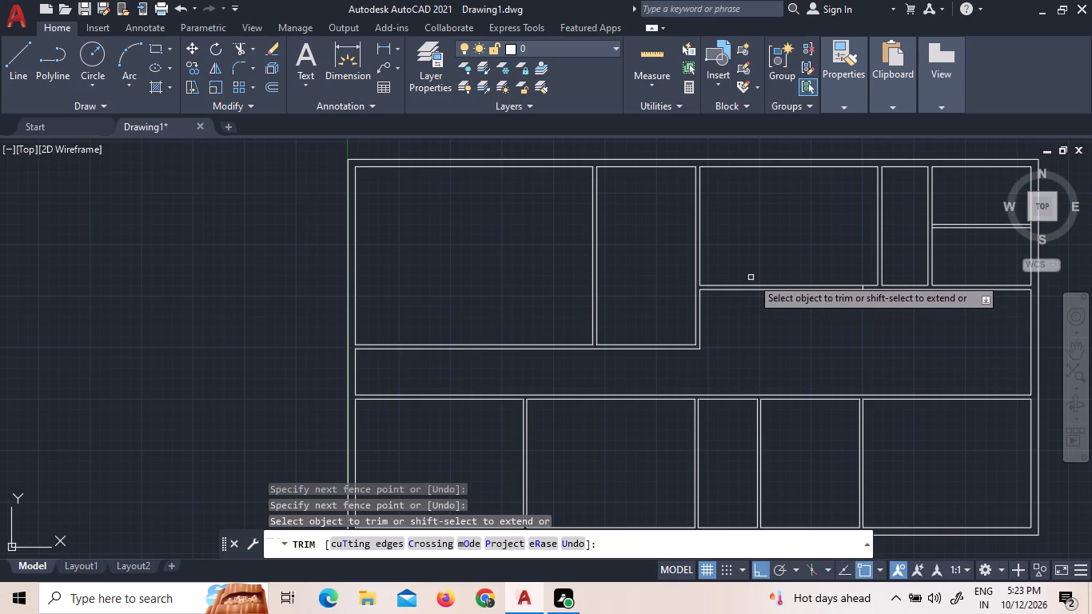
Erase the leftover short line between the two corridor wall lines below the large upper room beside the step.
key("Escape")
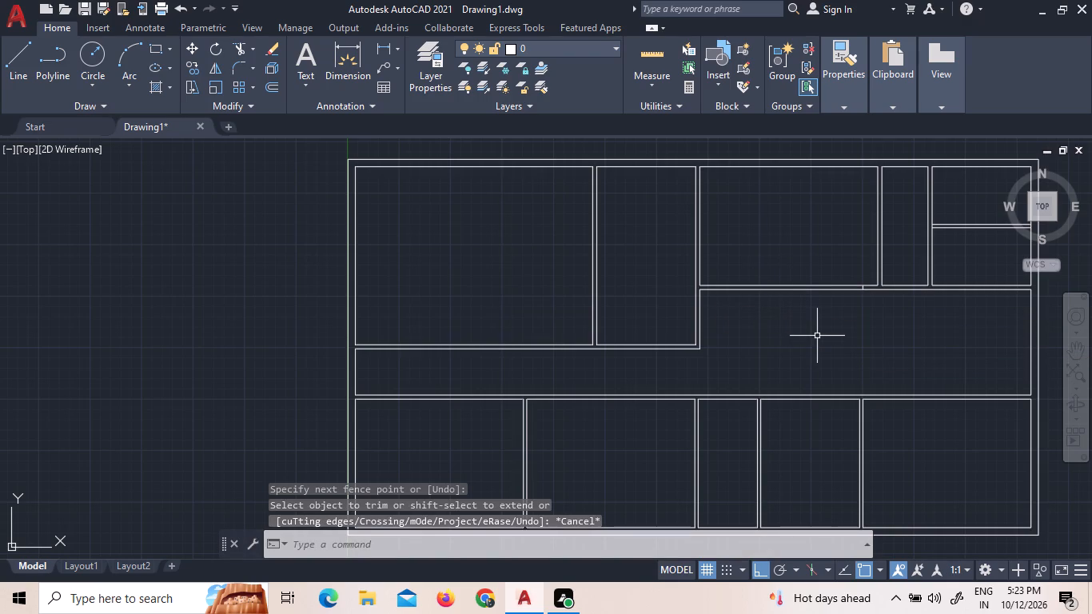
scroll(883, 286, "up", 2)
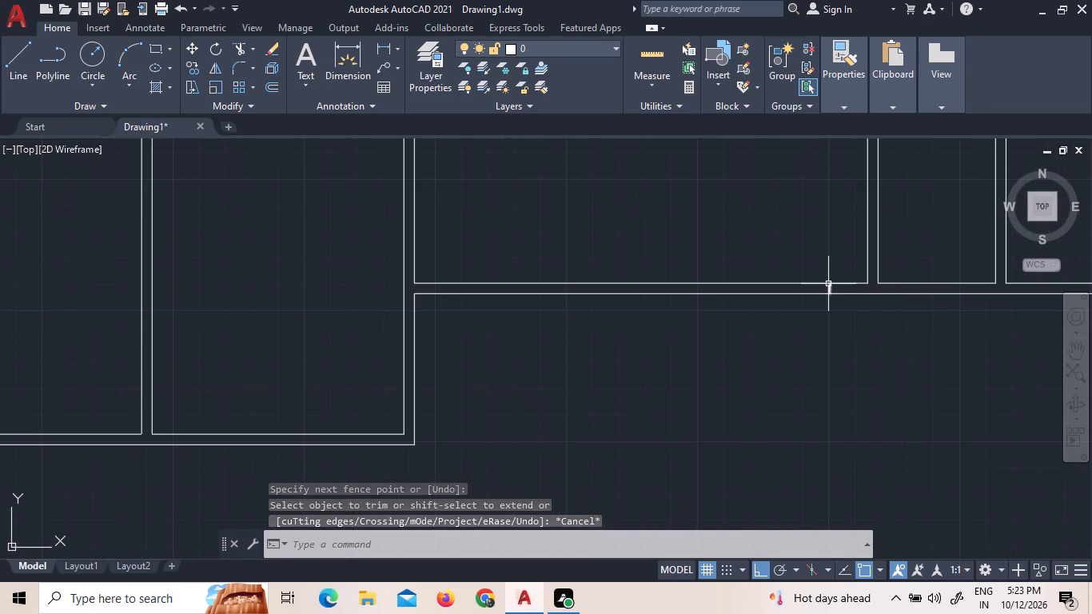
left_click(828, 284)
key("Delete")
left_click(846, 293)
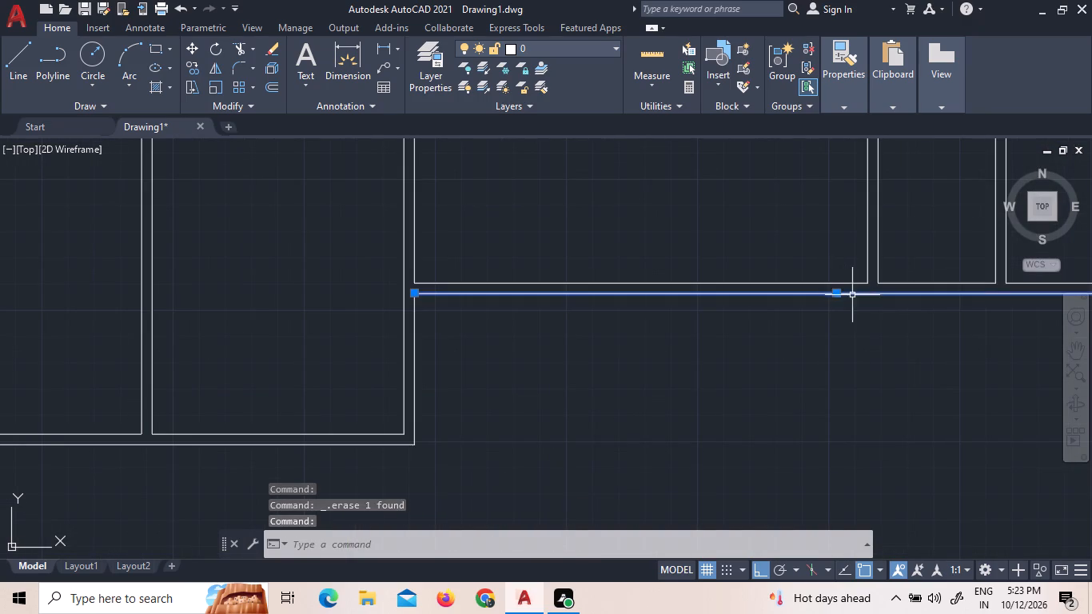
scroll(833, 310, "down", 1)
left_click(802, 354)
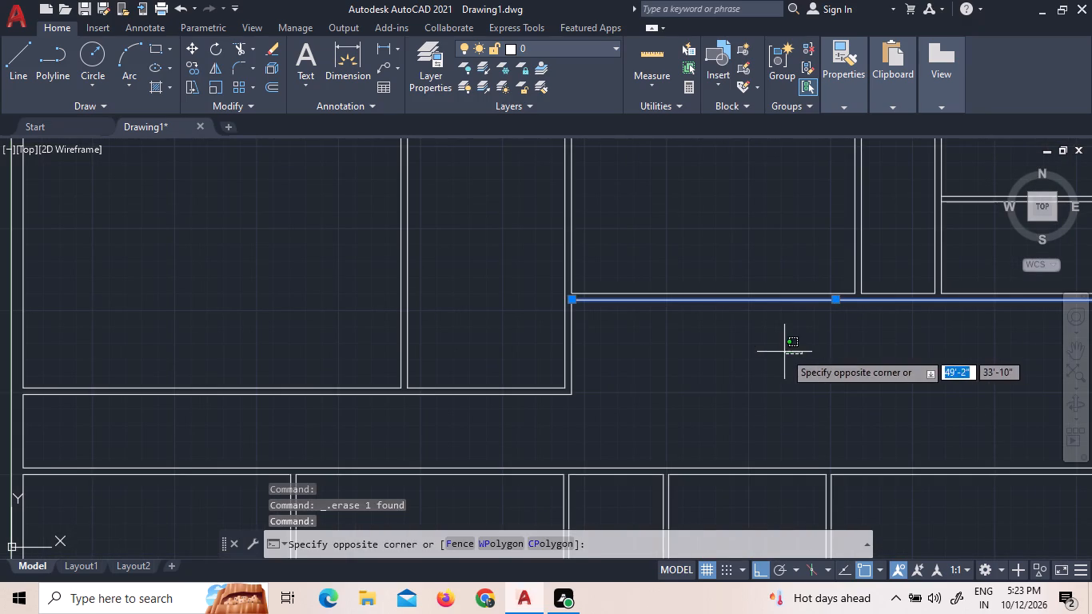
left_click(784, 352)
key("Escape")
Draw a short line across the corridor wall, extending the first upper room's face of the partition between the first and second upper rooms.
scroll(787, 351, "down", 2)
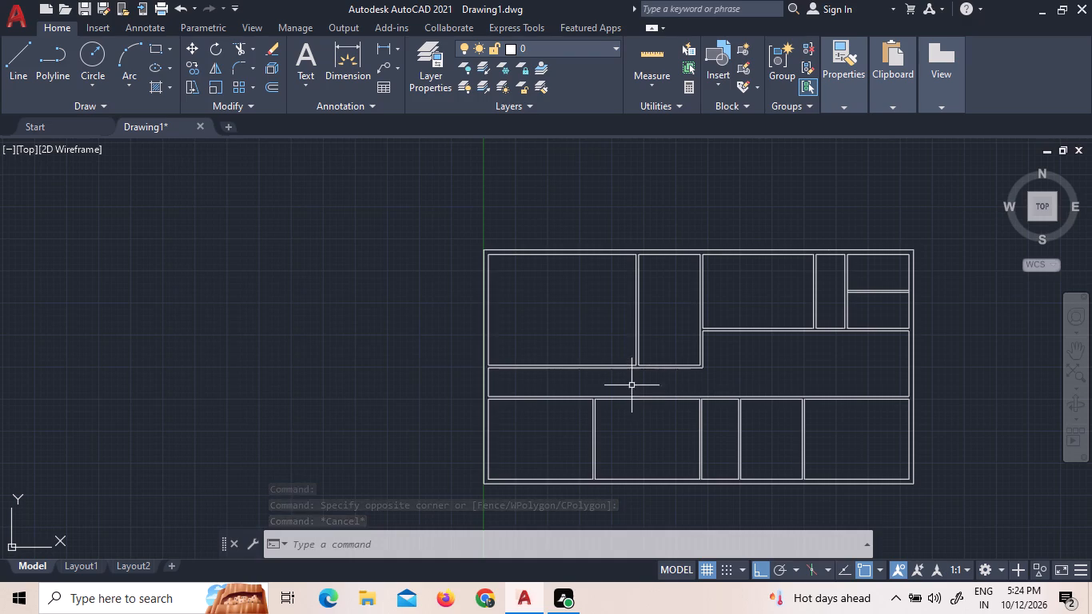
scroll(632, 376, "up", 2)
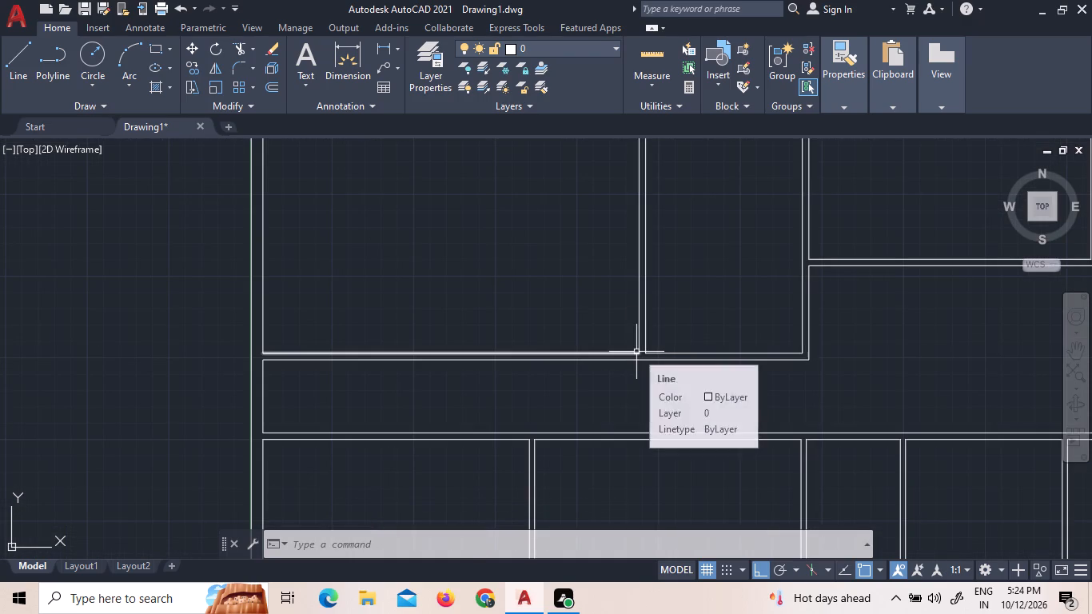
scroll(652, 357, "up", 3)
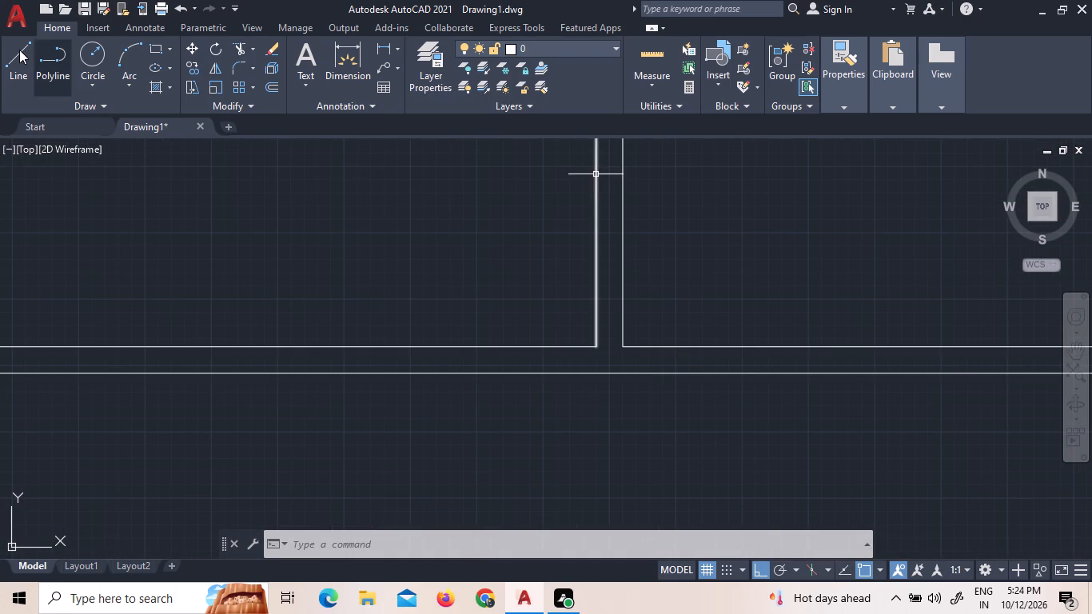
left_click(19, 50)
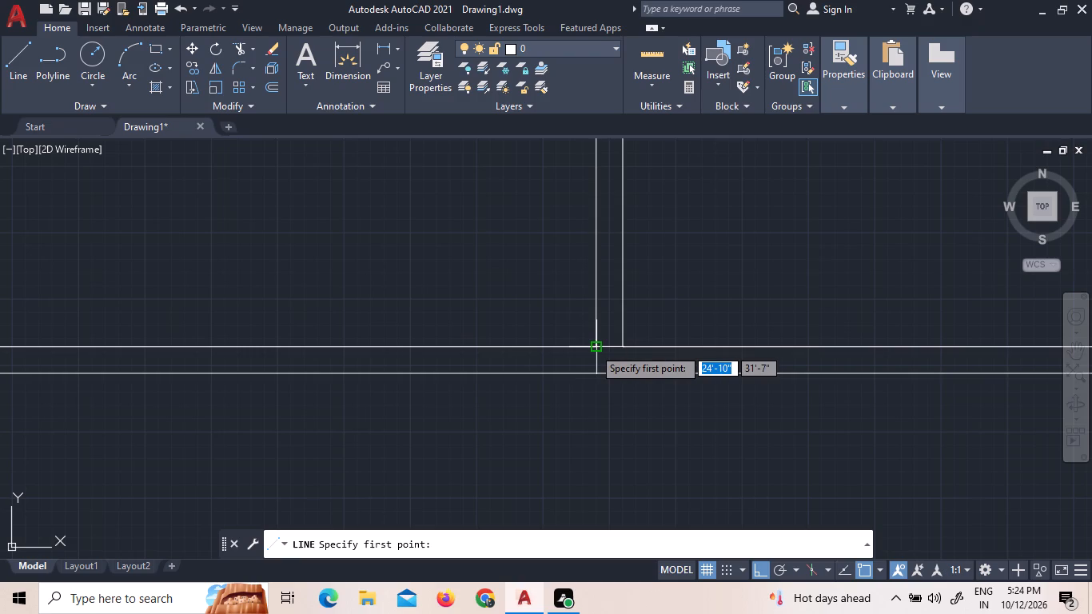
left_click(594, 347)
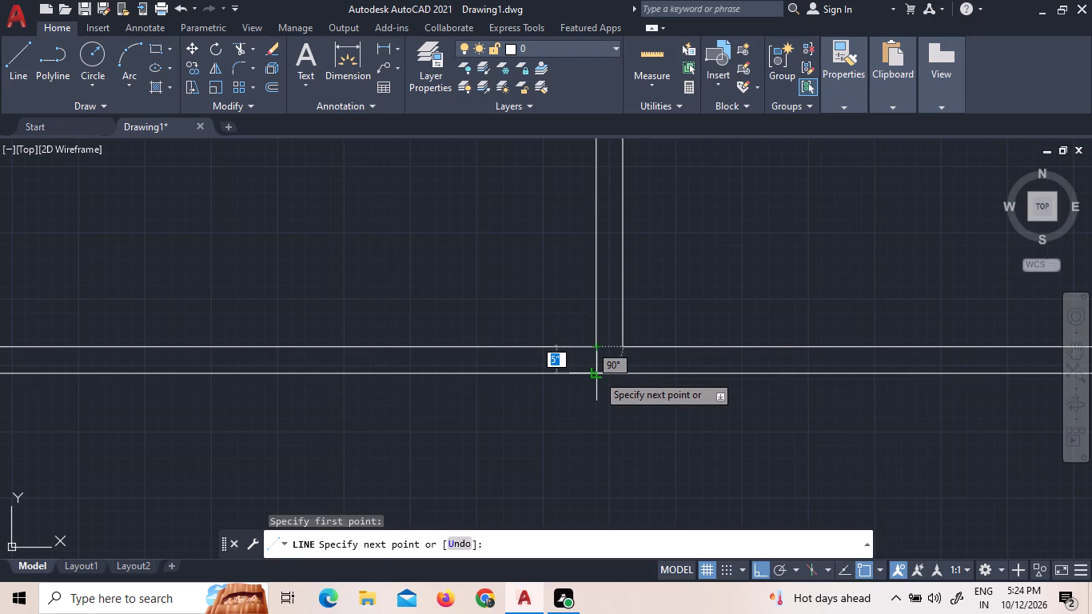
scroll(596, 373, "up", 3)
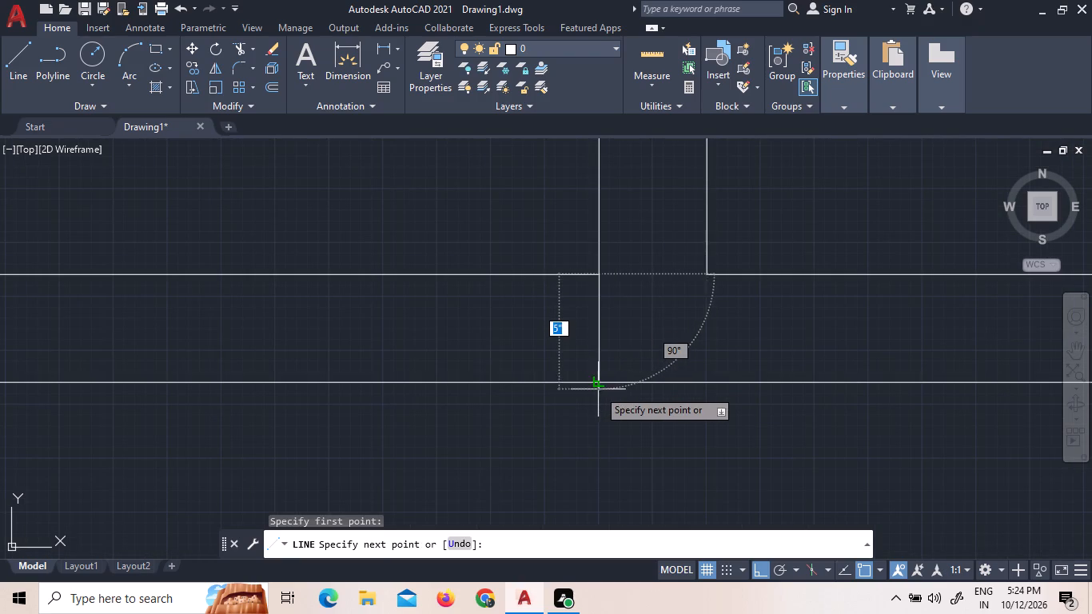
left_click(603, 383)
scroll(608, 381, "down", 2)
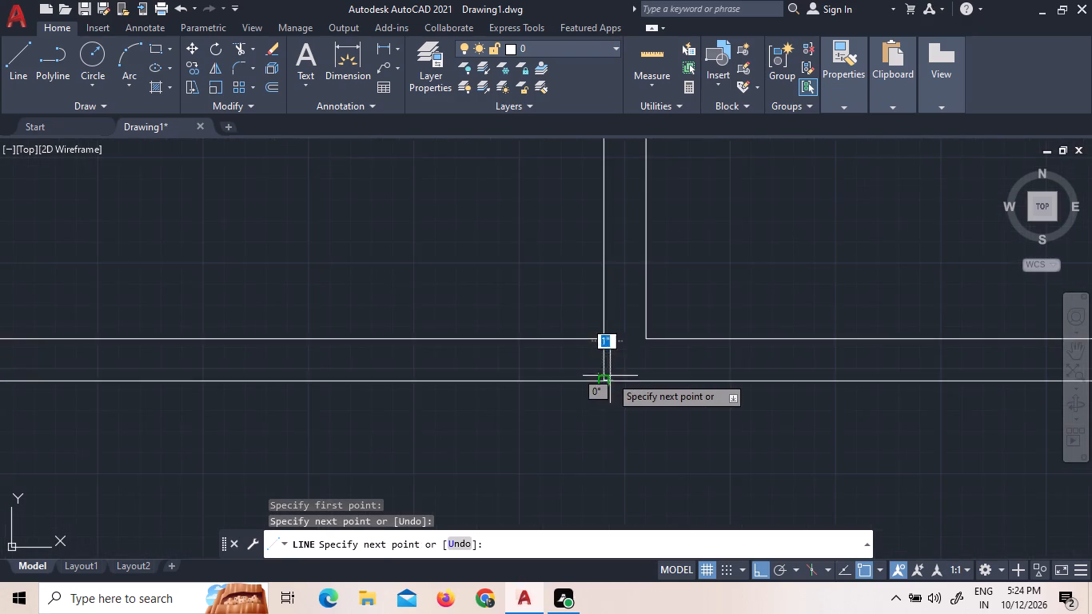
scroll(610, 376, "down", 3)
key("Escape")
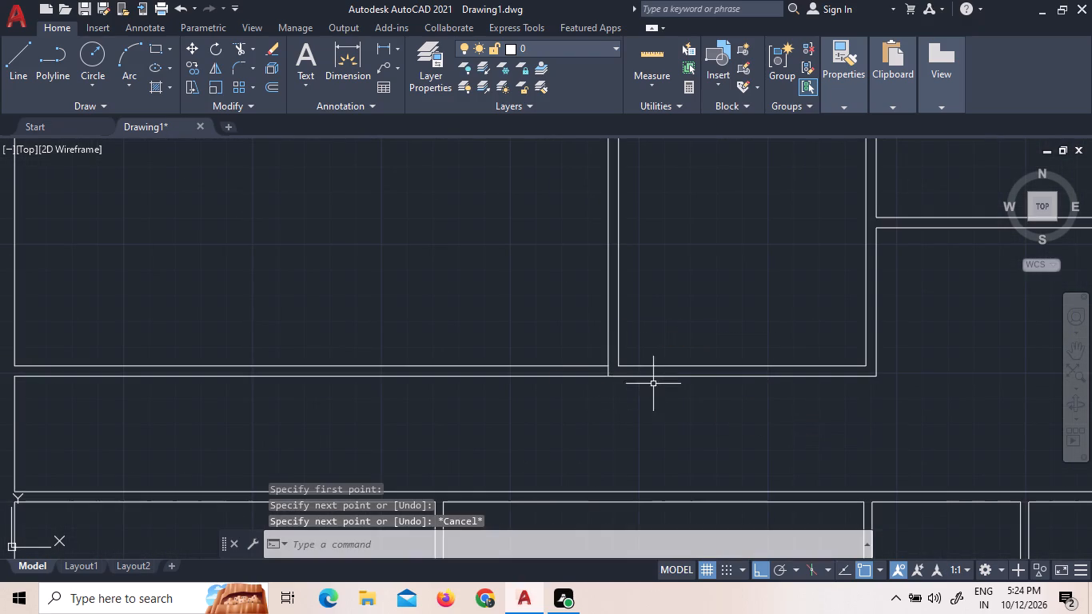
Offset the short line across the corridor wall by 5" to both sides.
left_click(608, 371)
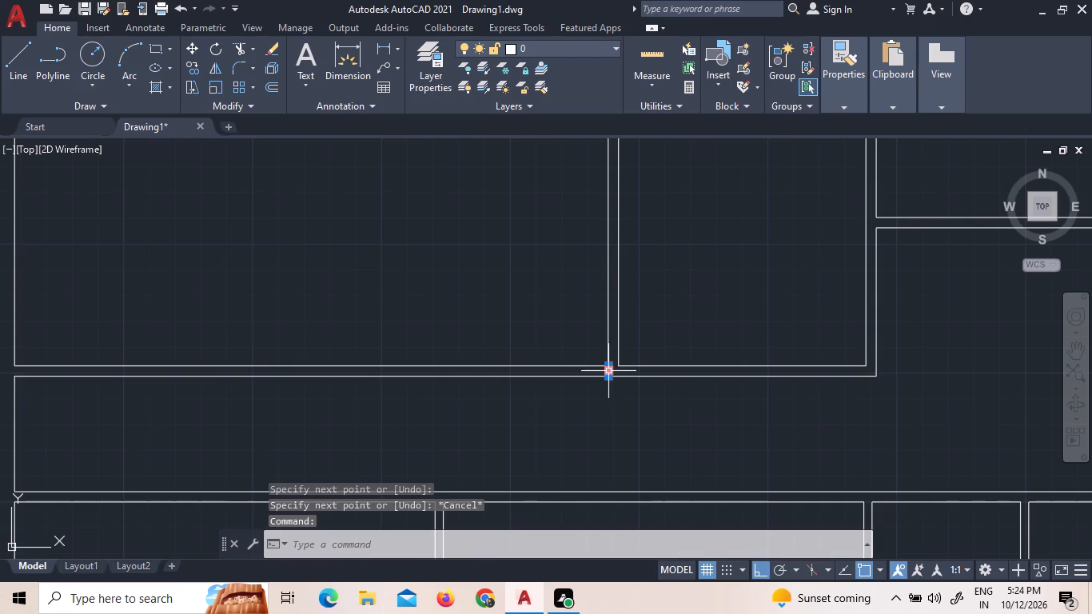
key("o")
key("Return")
scroll(609, 380, "up", 2)
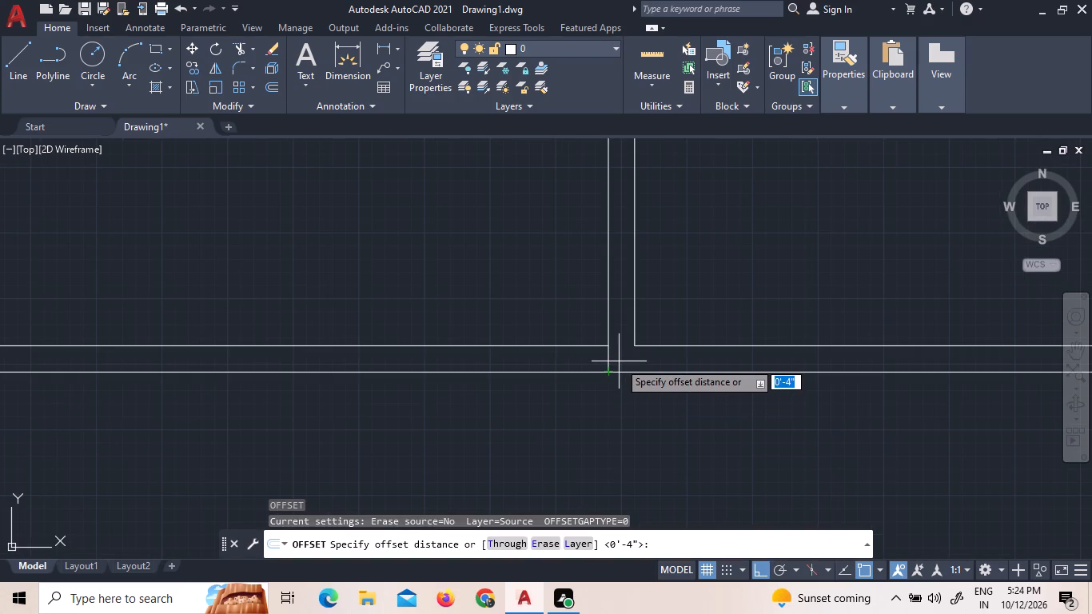
type("5\"")
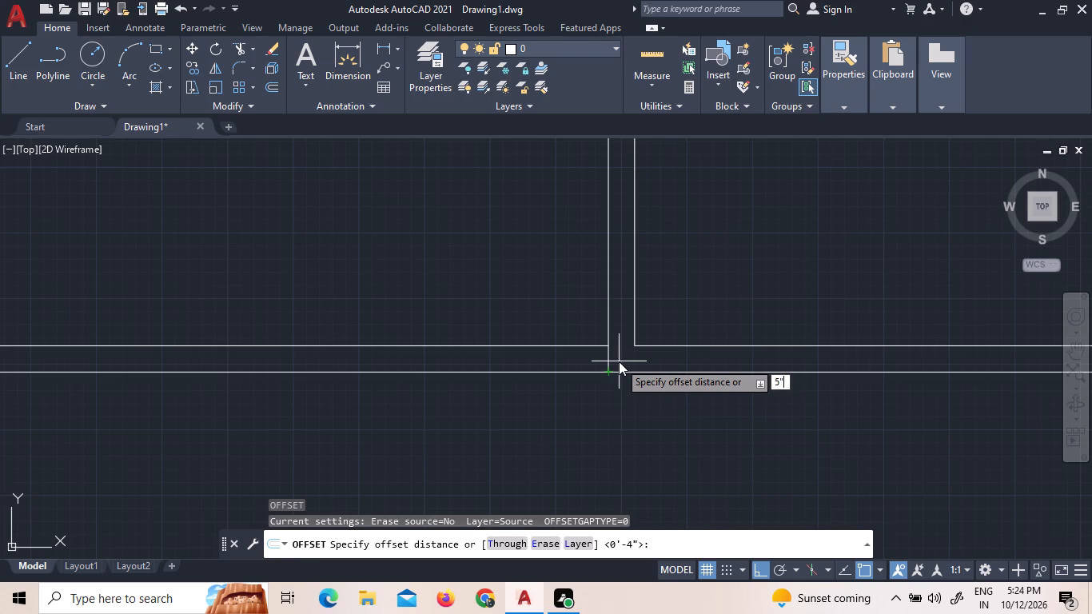
key("Return")
left_click(608, 363)
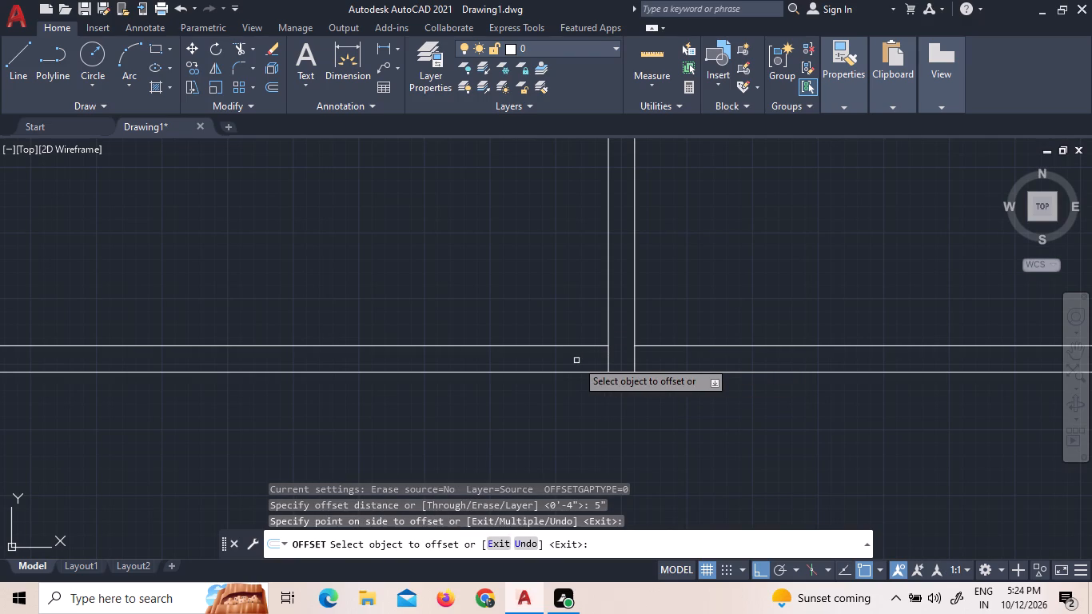
left_click(608, 356)
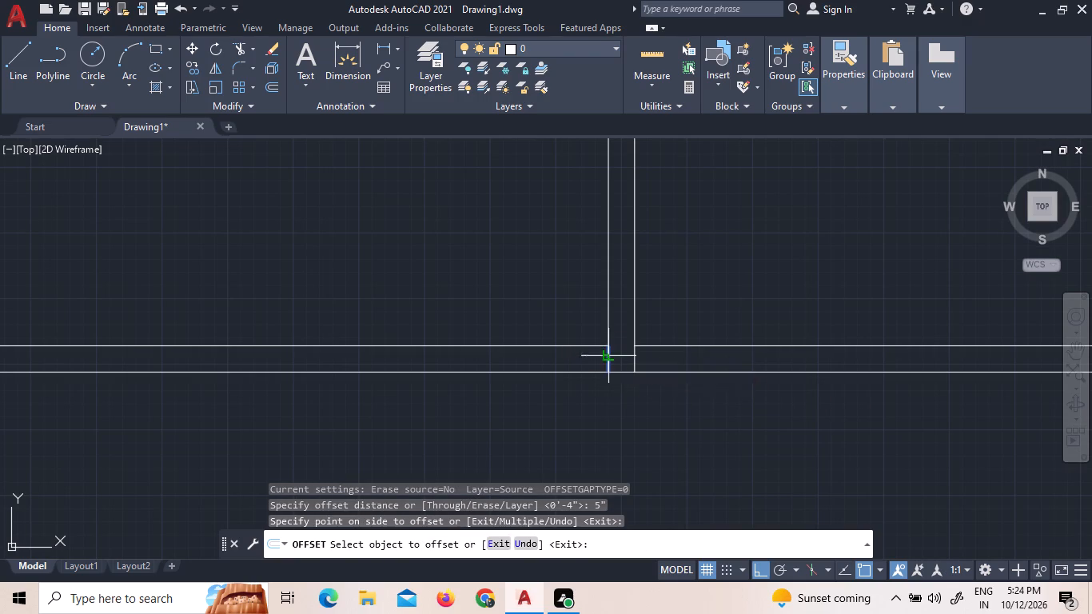
left_click(581, 356)
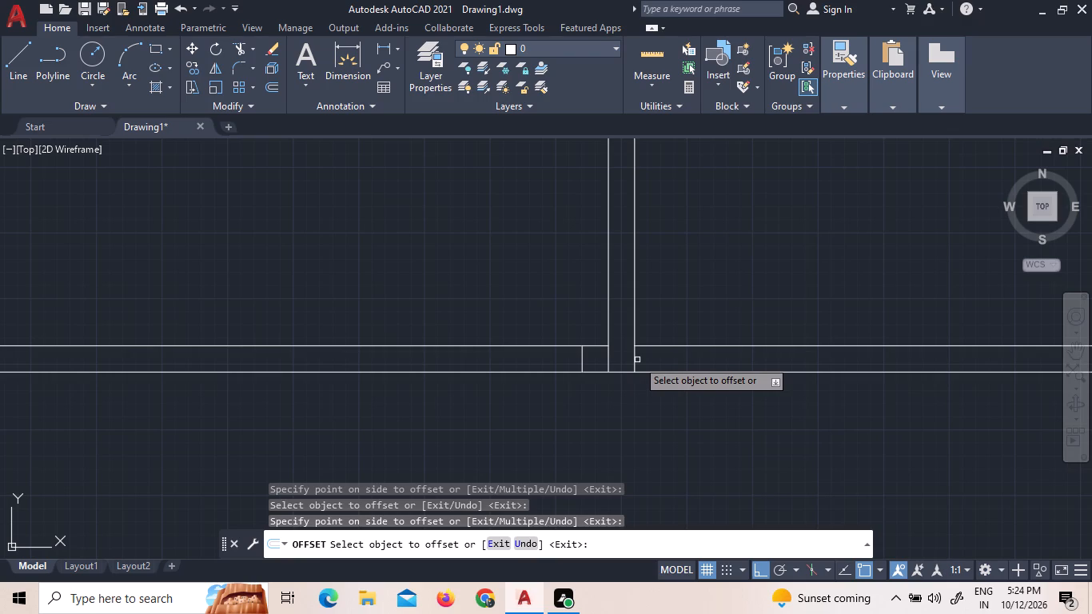
scroll(634, 361, "down", 2)
scroll(634, 362, "up", 2)
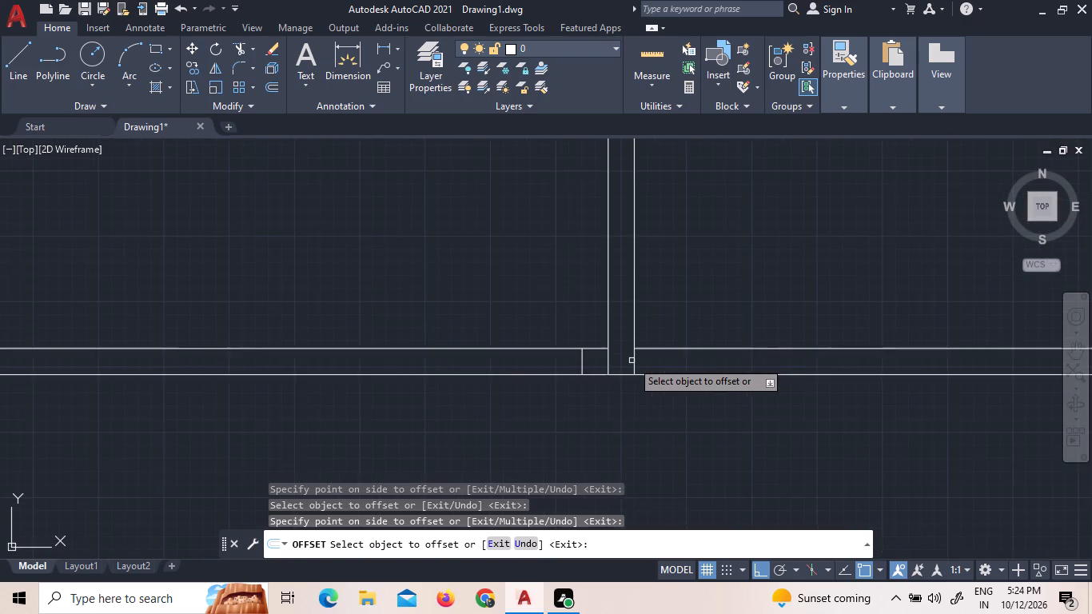
scroll(631, 358, "up", 1)
key("Escape")
Erase the original short line and its second-room-side copy, keeping only the copy on the first upper room's side as the door jamb.
left_click(639, 355)
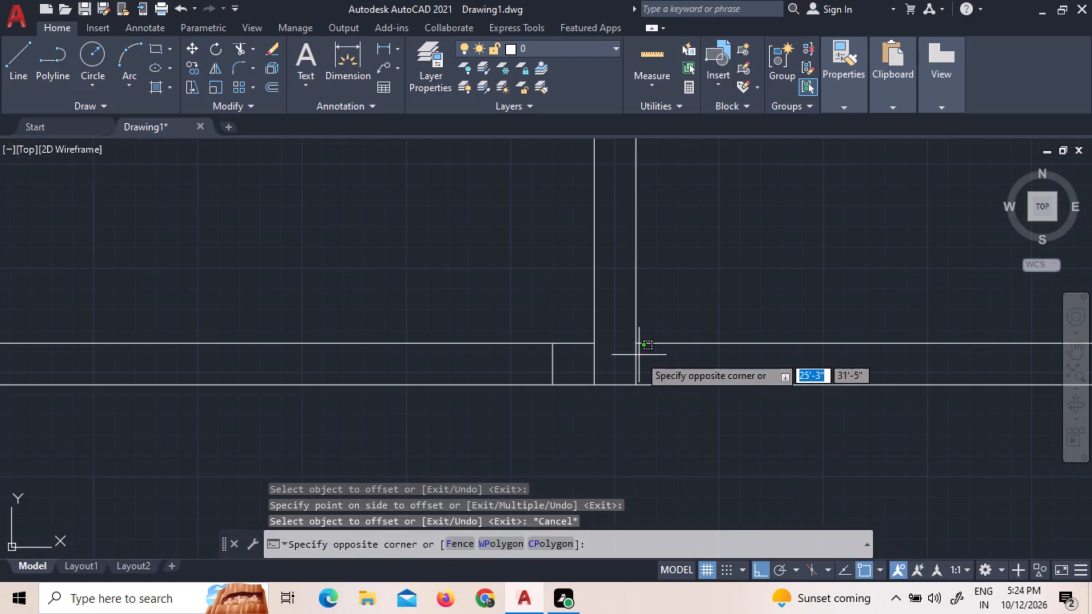
left_click(632, 355)
key("Delete")
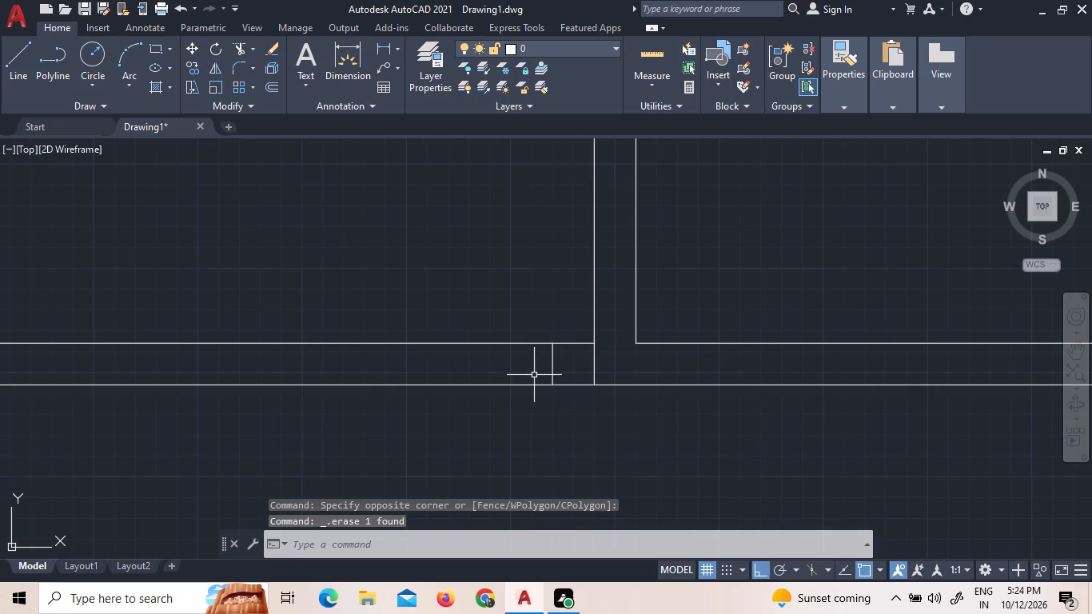
scroll(533, 372, "down", 1)
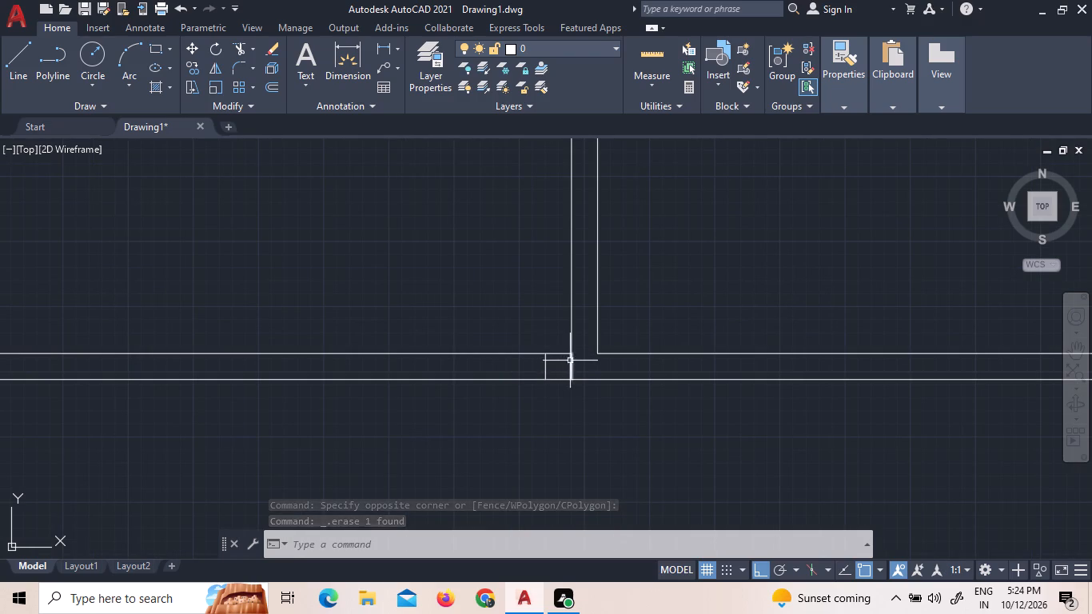
left_click(572, 361)
key("Delete")
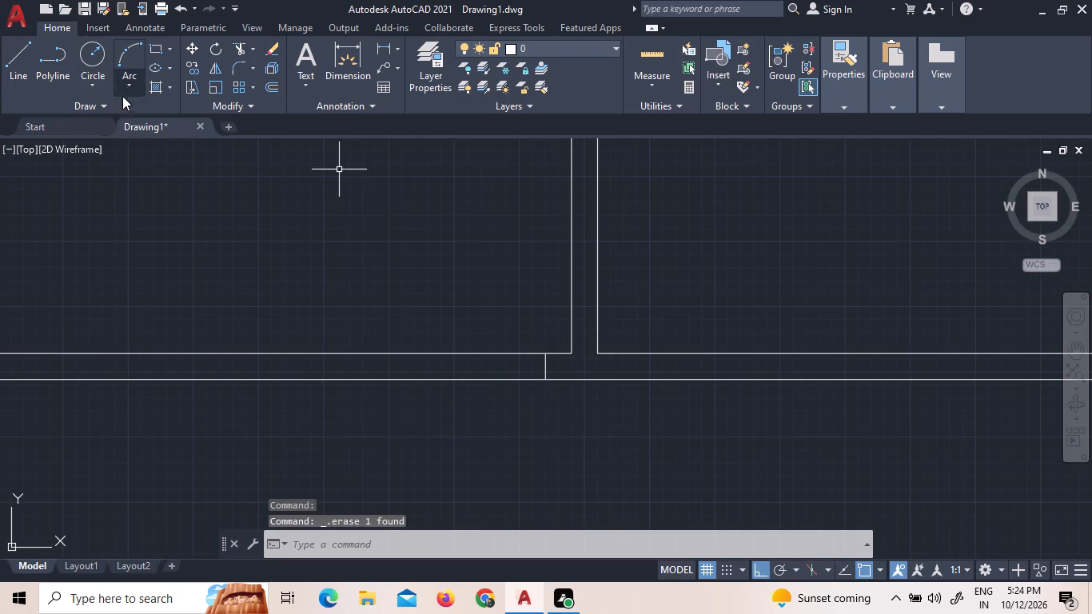
Insert the Door - Imperial block from the Tool Palettes near the partition and corridor wall junction.
type("TP")
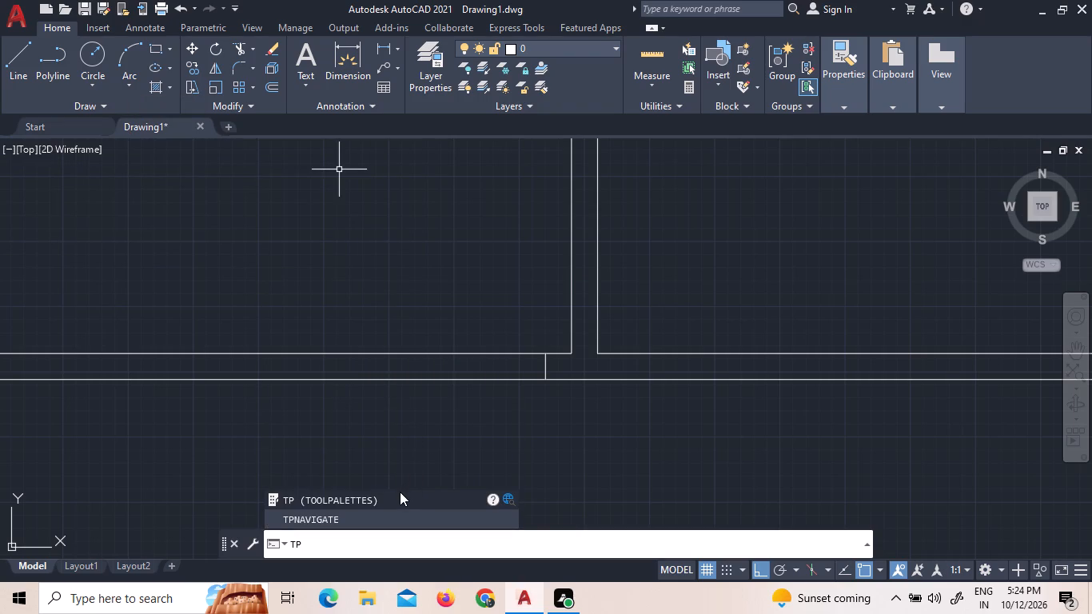
left_click(397, 495)
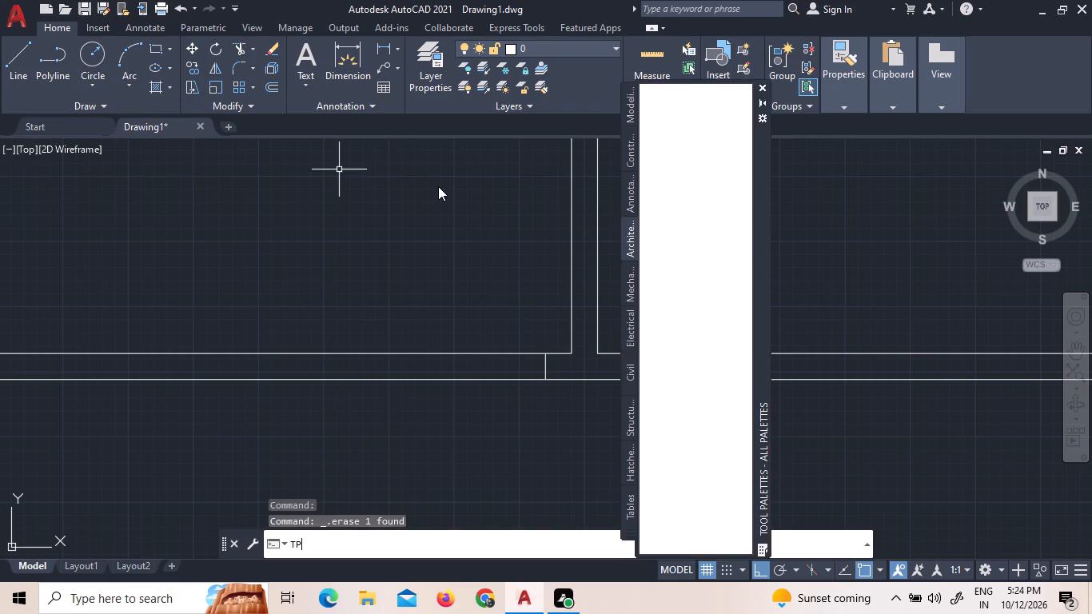
left_click_drag(683, 134, 338, 233)
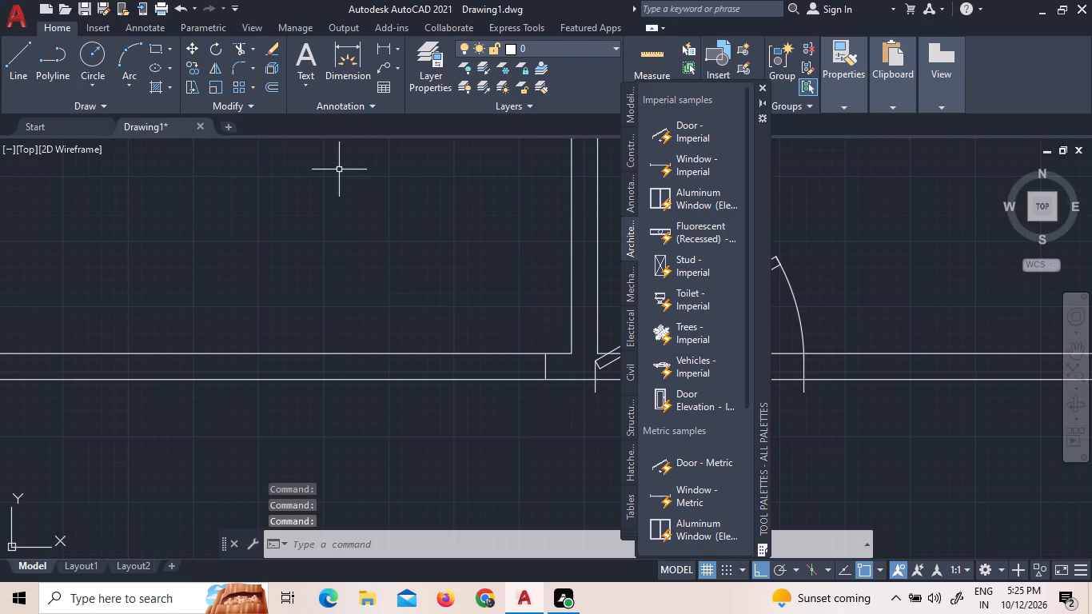
left_click(759, 86)
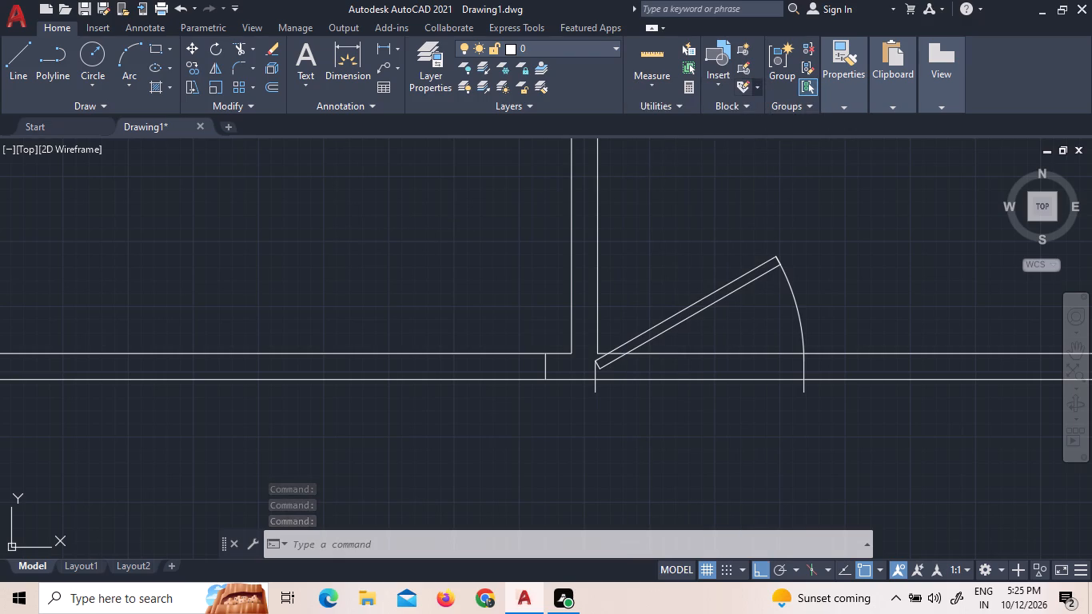
Try opening angles of 90° and 60° on the inserted door, and set it to Open 45°.
left_click(594, 383)
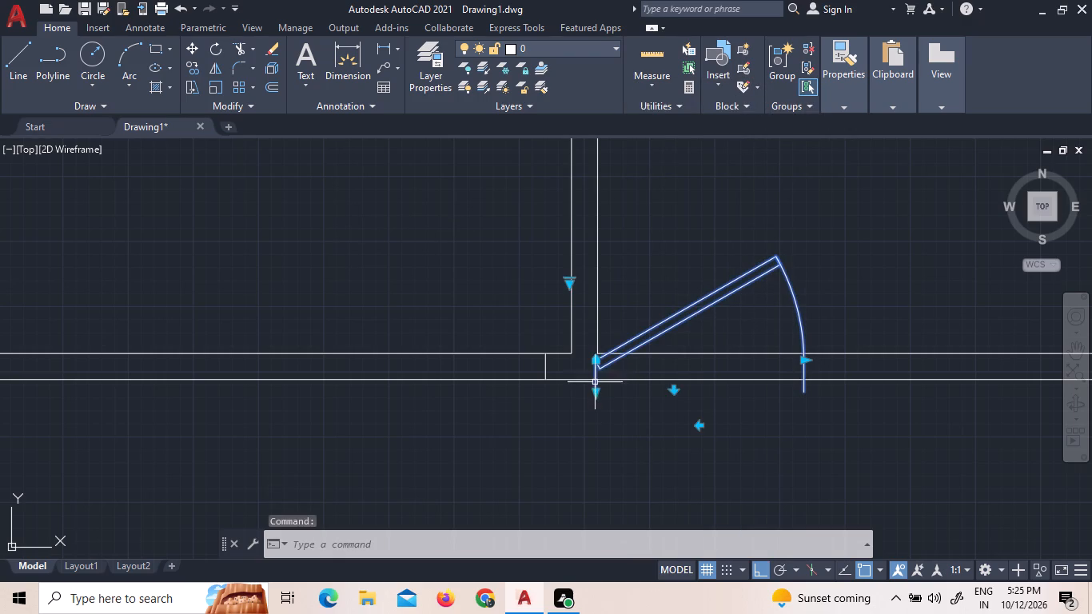
left_click(570, 285)
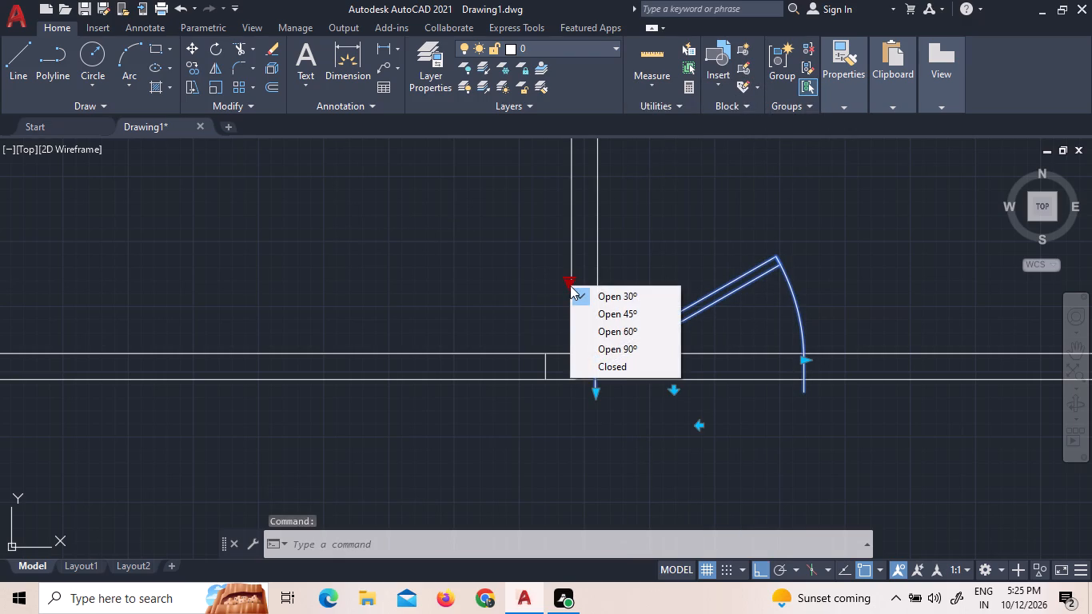
left_click(589, 345)
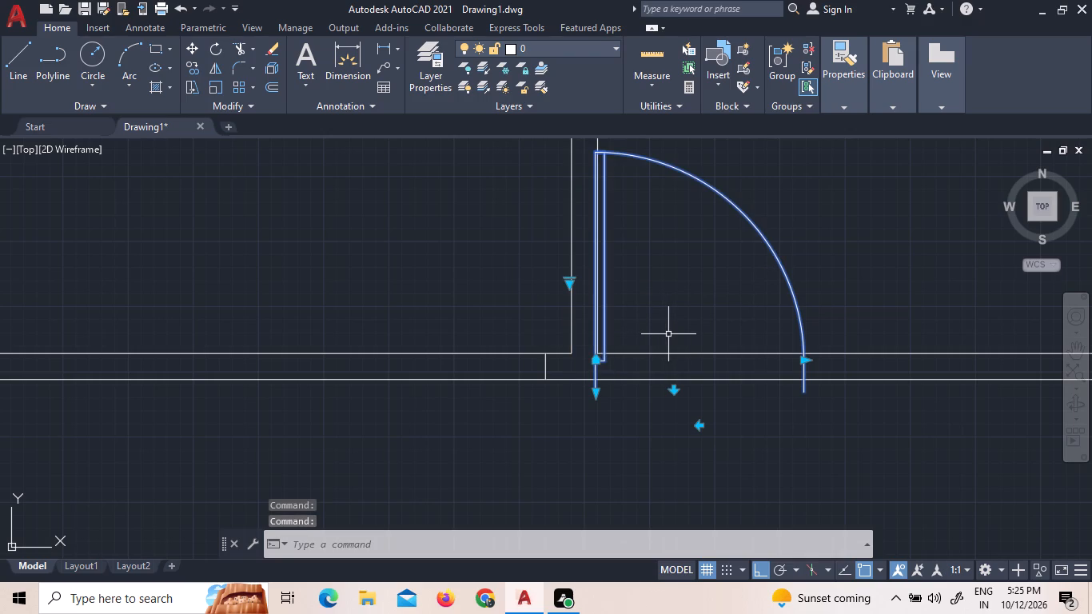
left_click(572, 286)
left_click(600, 327)
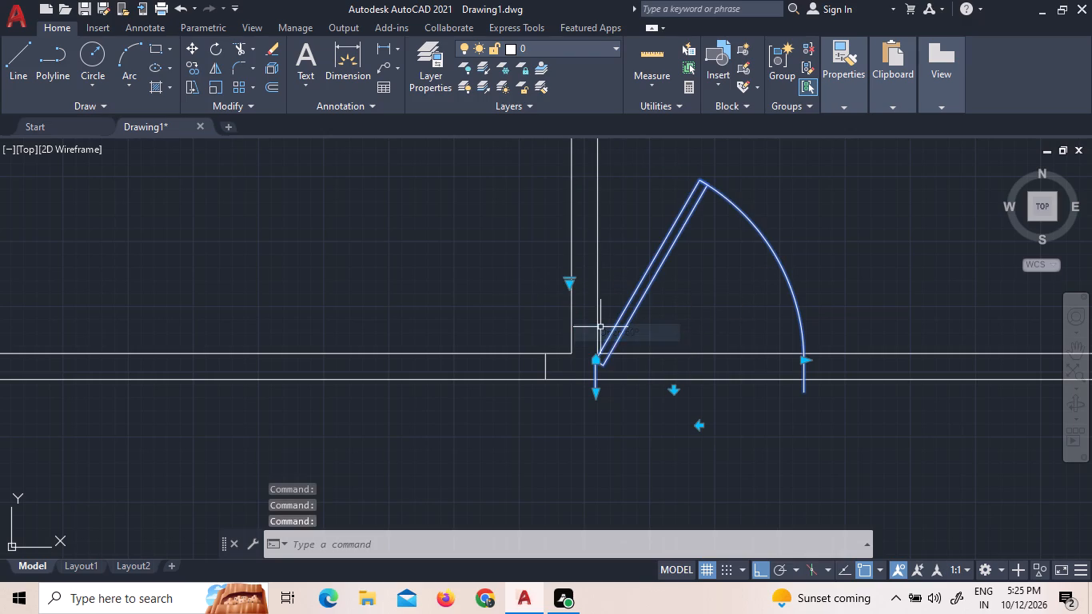
left_click(568, 284)
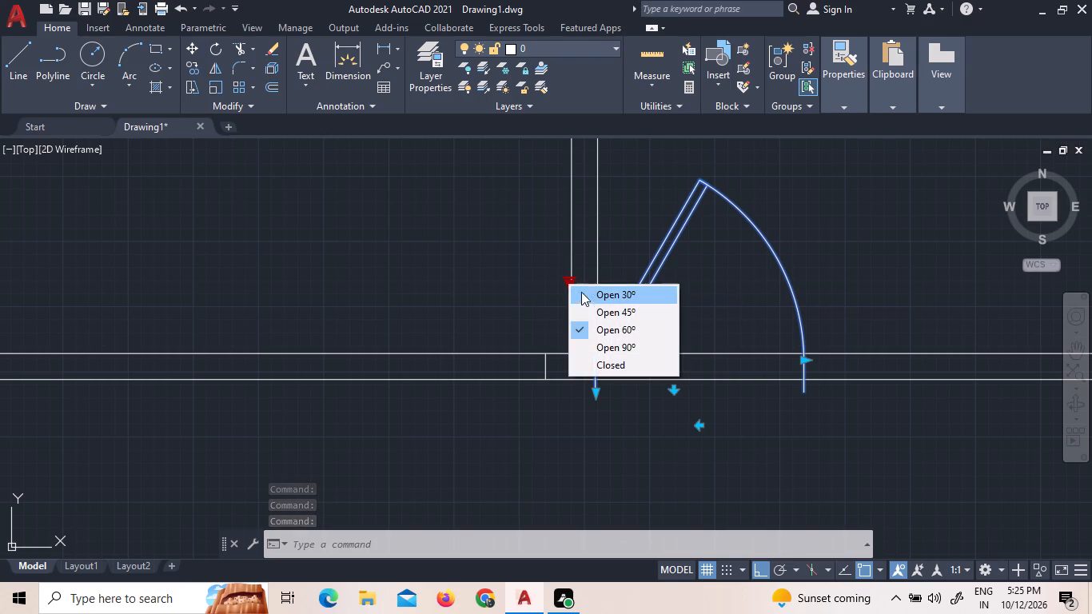
left_click(590, 306)
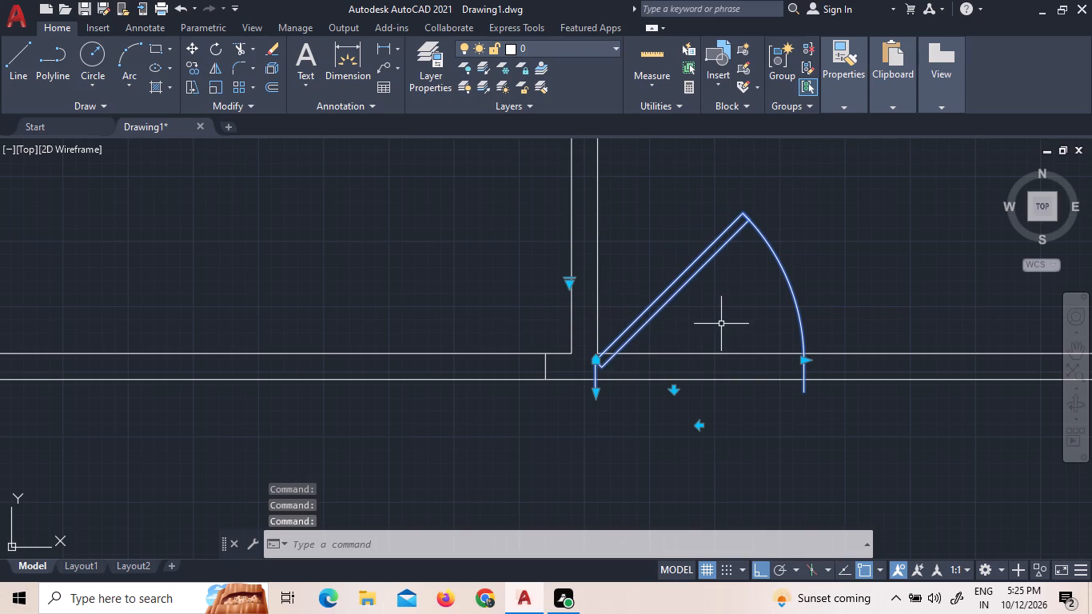
Flip the selected door's hinge side so it hangs from the opposite end and still swings up into the upper room.
right_click(626, 435)
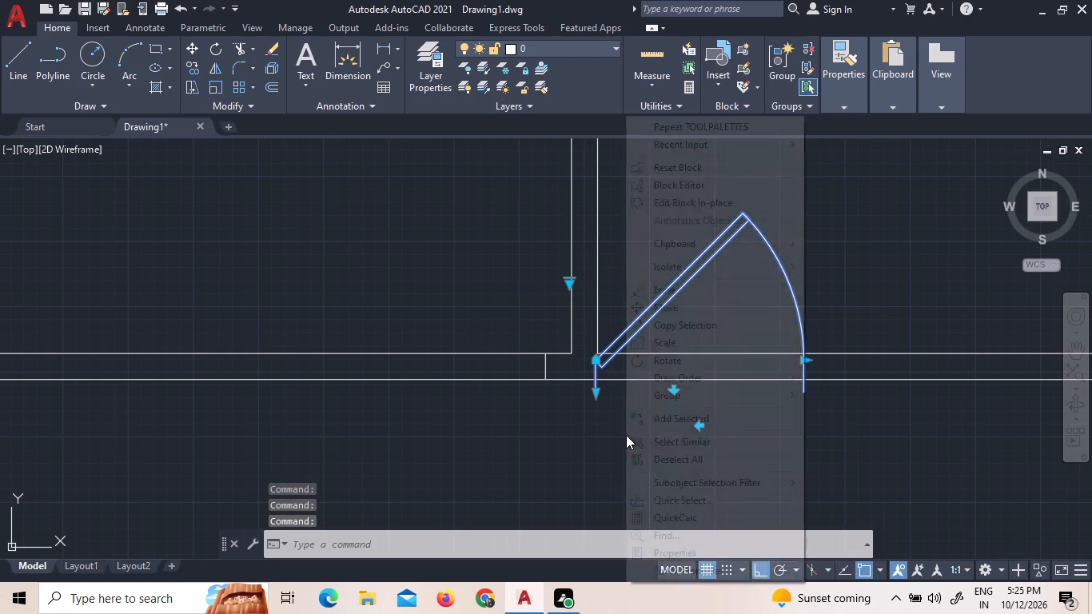
left_click(626, 435)
left_click(590, 424)
left_click(635, 421)
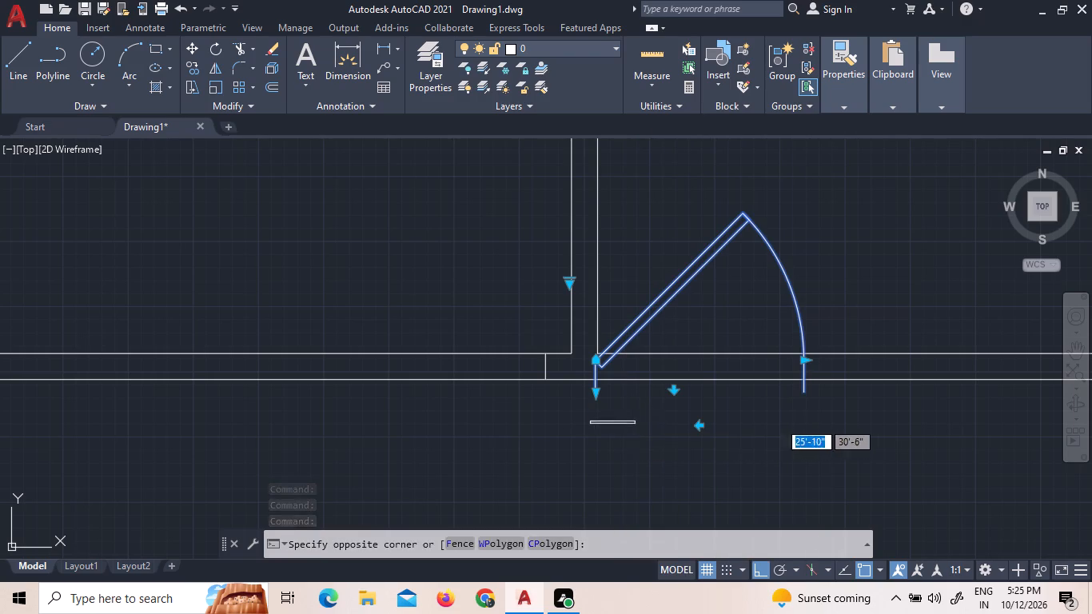
left_click(672, 389)
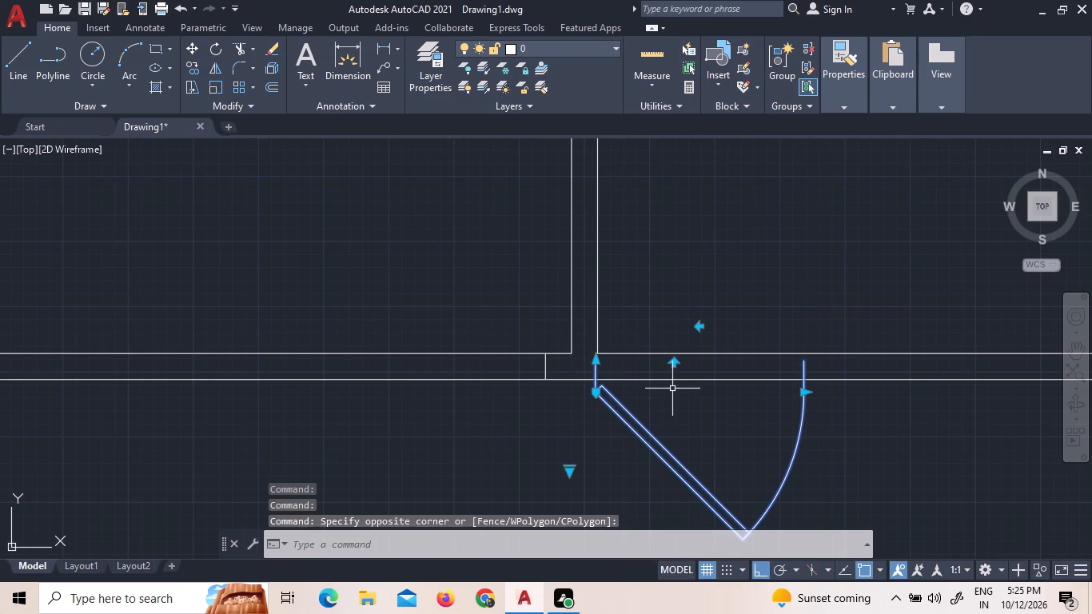
left_click(700, 323)
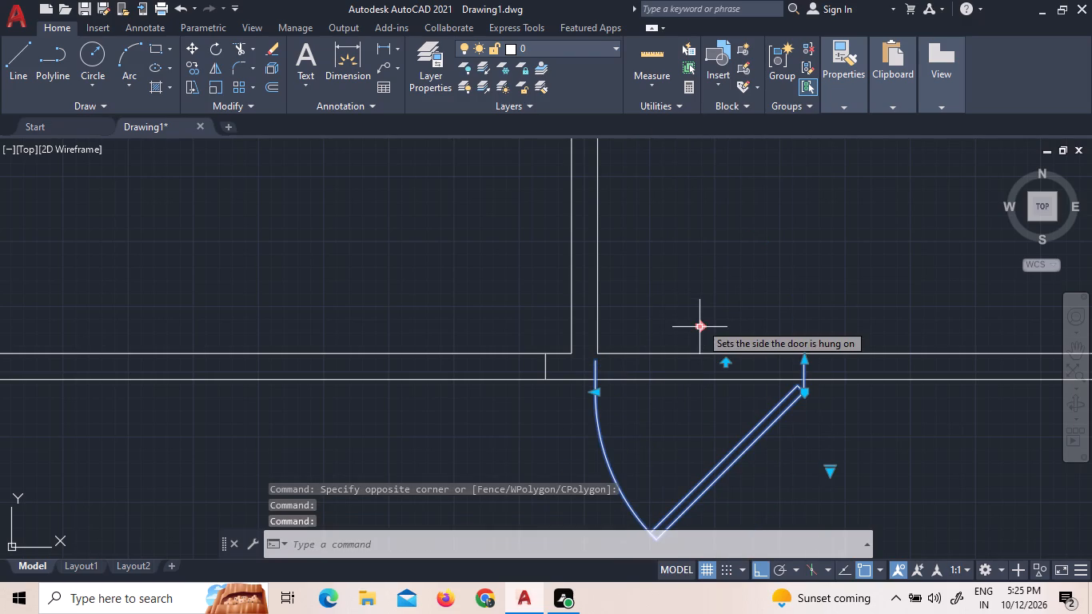
left_click(728, 367)
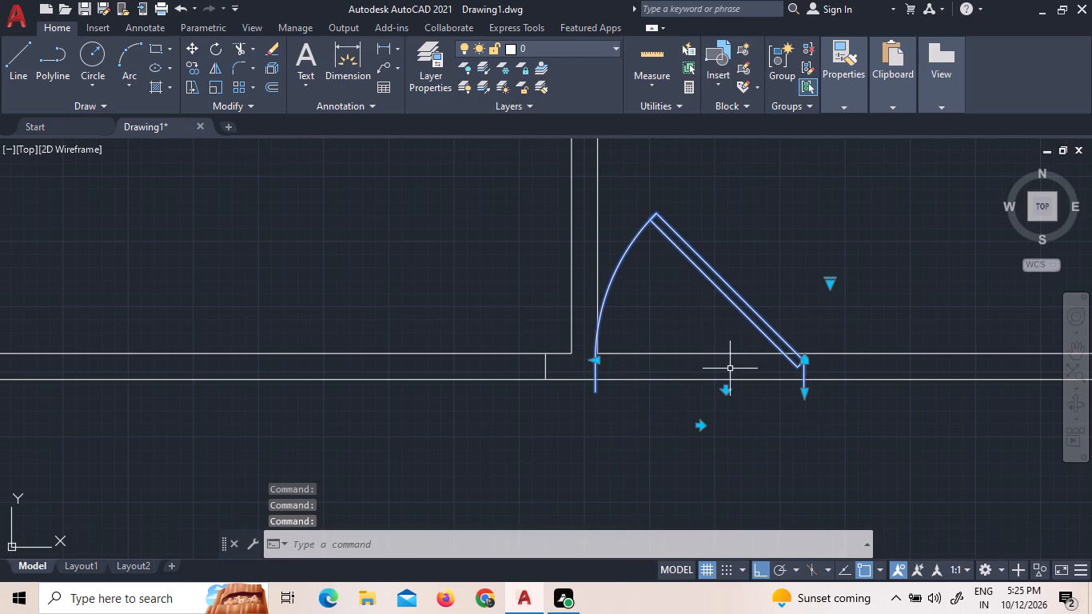
Move the door from its hinge-side jamb's lower end to the upper end of the jamb line in the corridor wall.
right_click(789, 393)
left_click(807, 311)
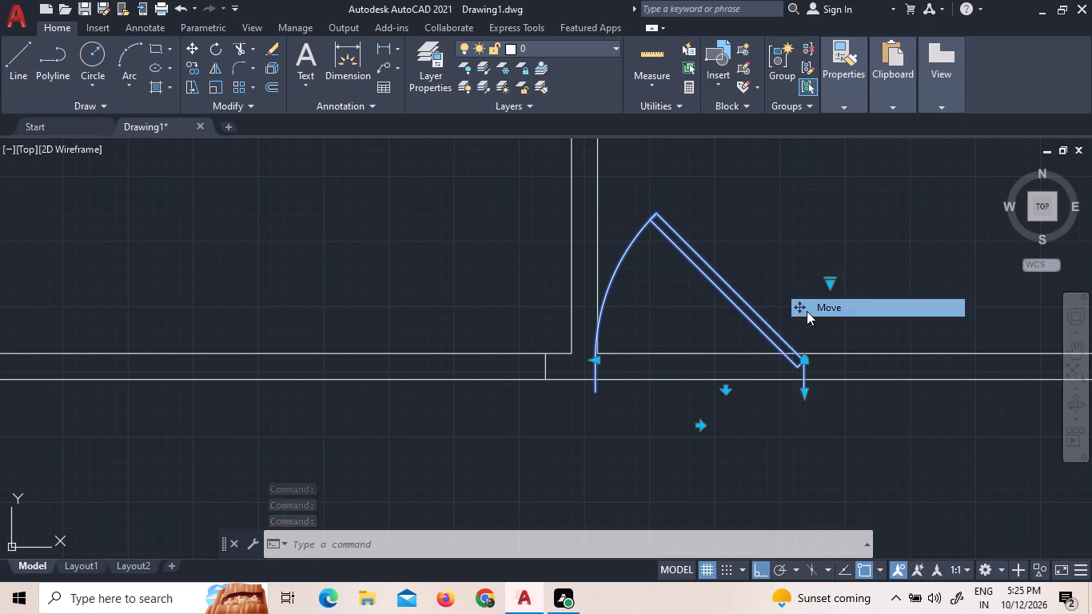
left_click(803, 393)
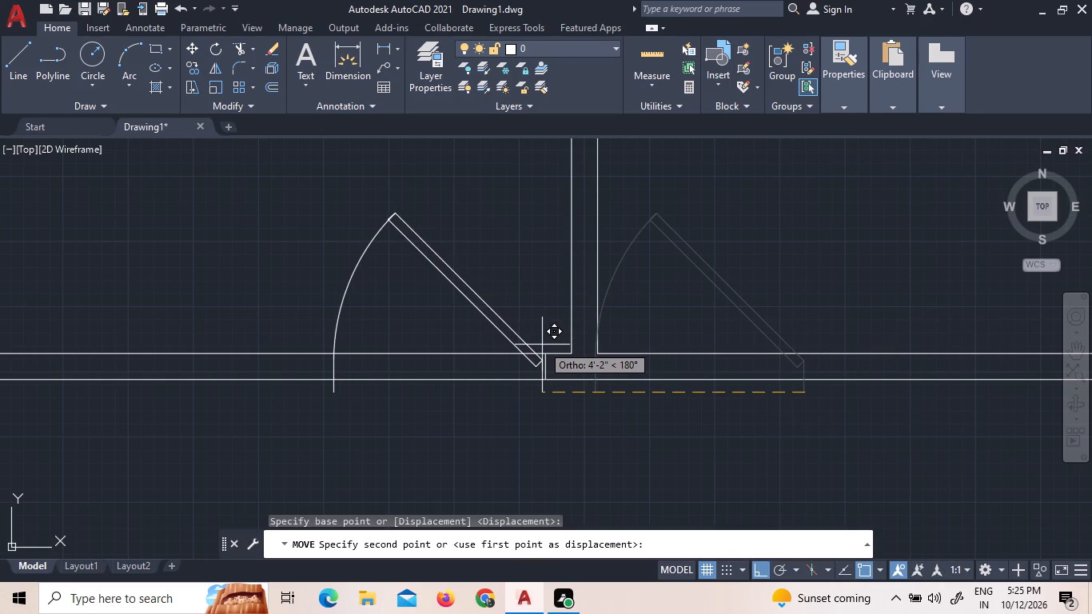
key("F8")
scroll(552, 359, "up", 3)
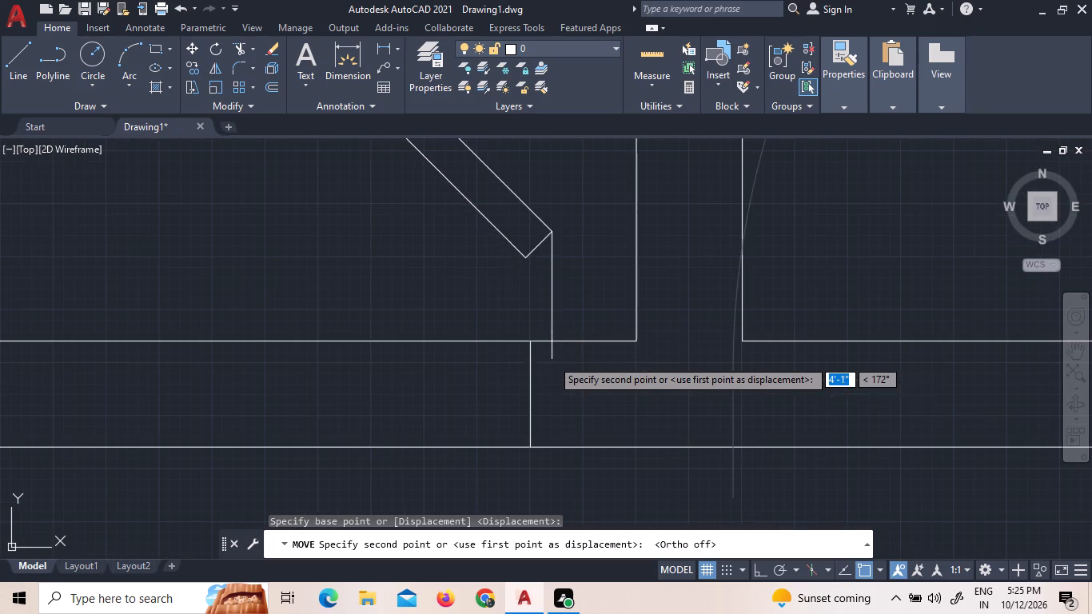
left_click(526, 345)
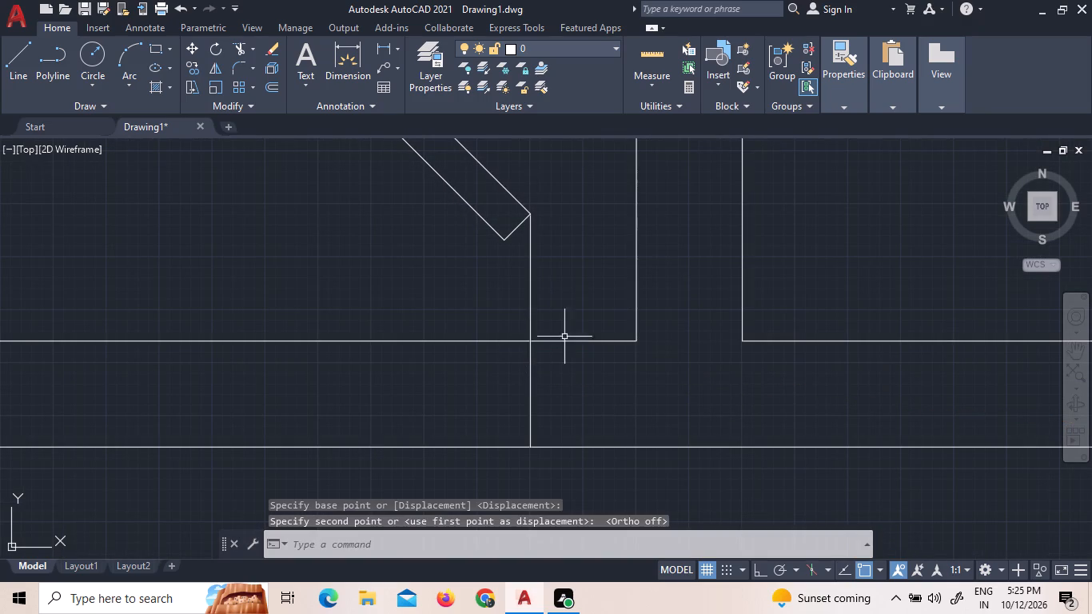
Draw a vertical line about 5" long across the corridor wall from the lower end of the door's latch side.
scroll(595, 331, "down", 2)
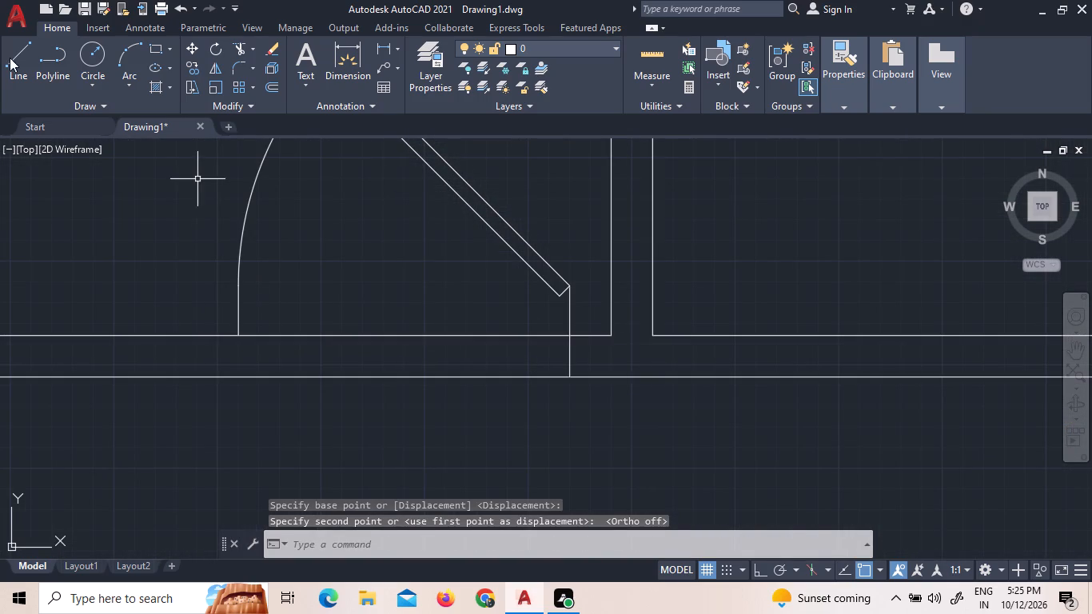
left_click(14, 58)
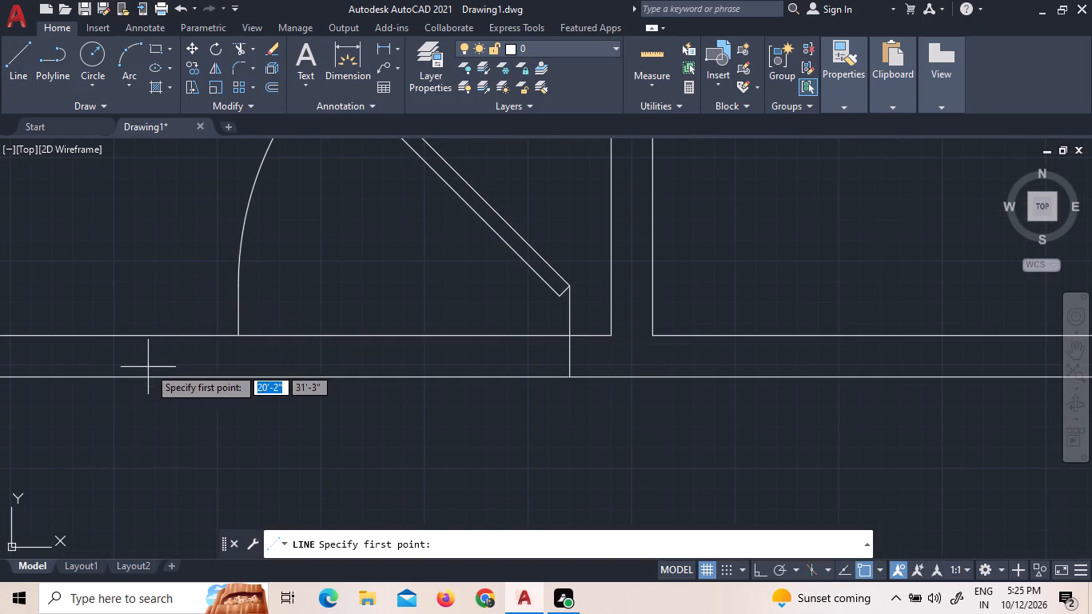
scroll(170, 369, "up", 2)
scroll(331, 297, "up", 3)
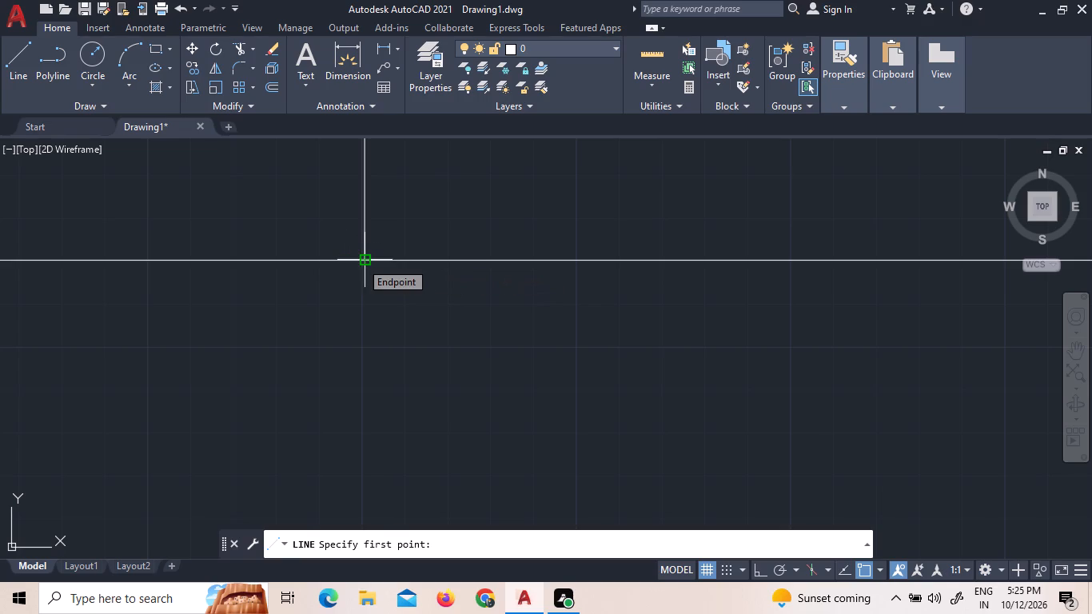
left_click(361, 261)
key("F8")
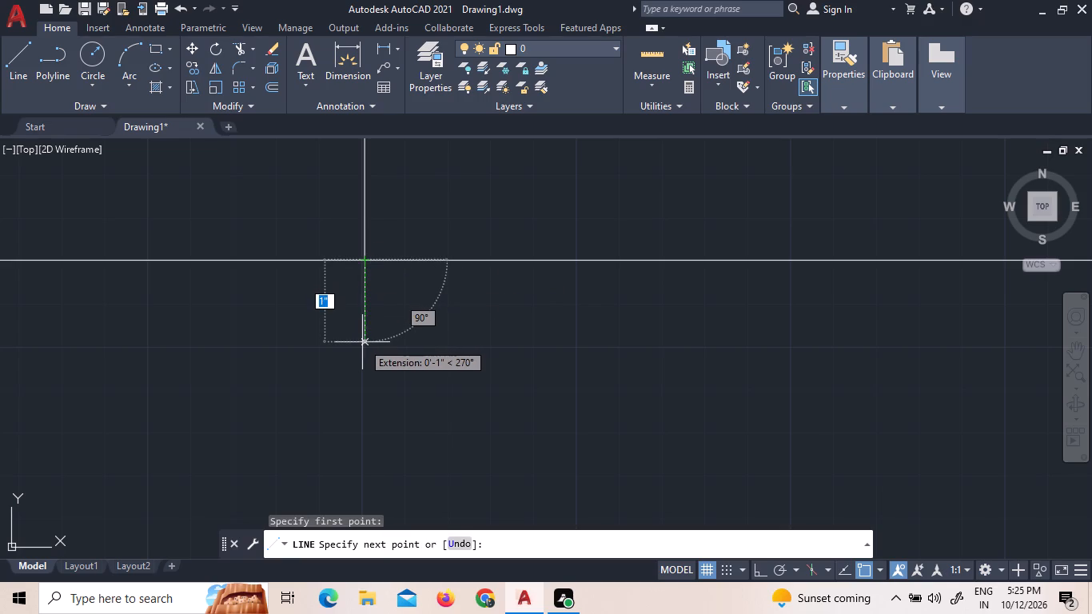
scroll(362, 342, "down", 5)
scroll(347, 377, "up", 2)
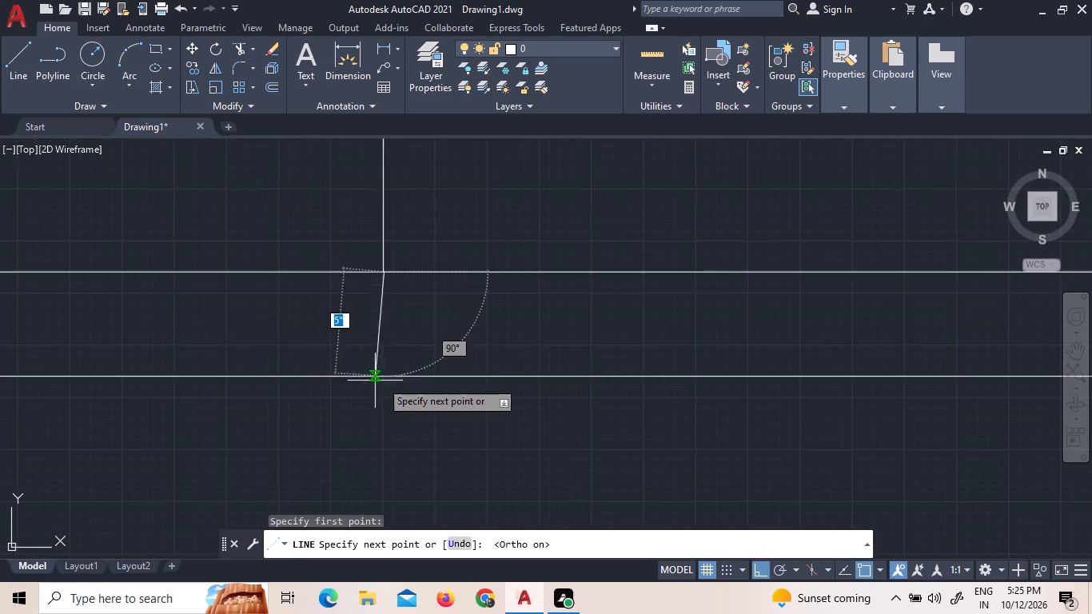
scroll(393, 378, "up", 2)
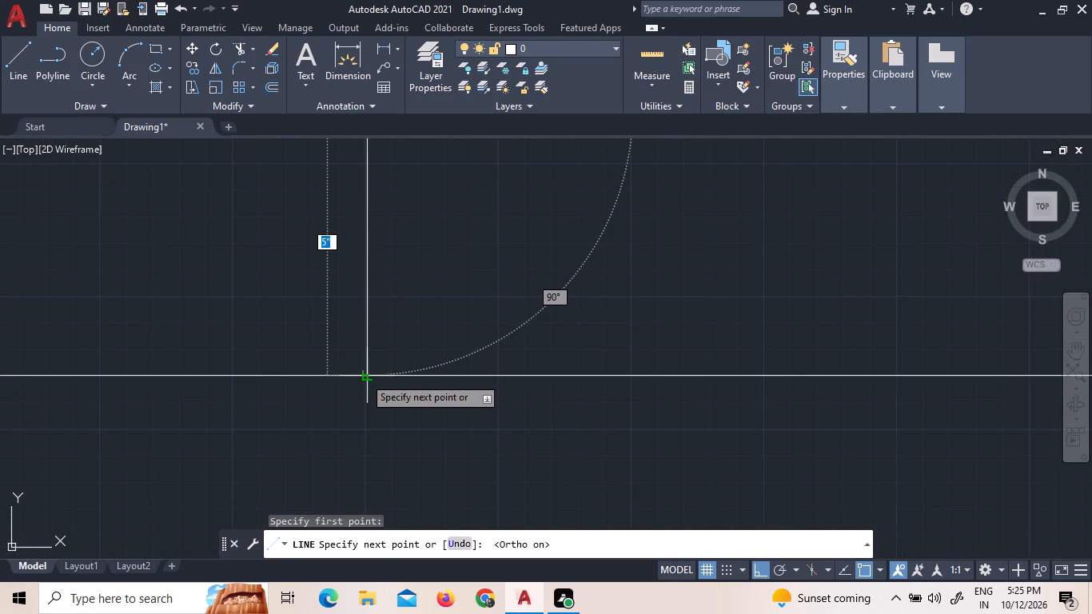
scroll(364, 377, "up", 3)
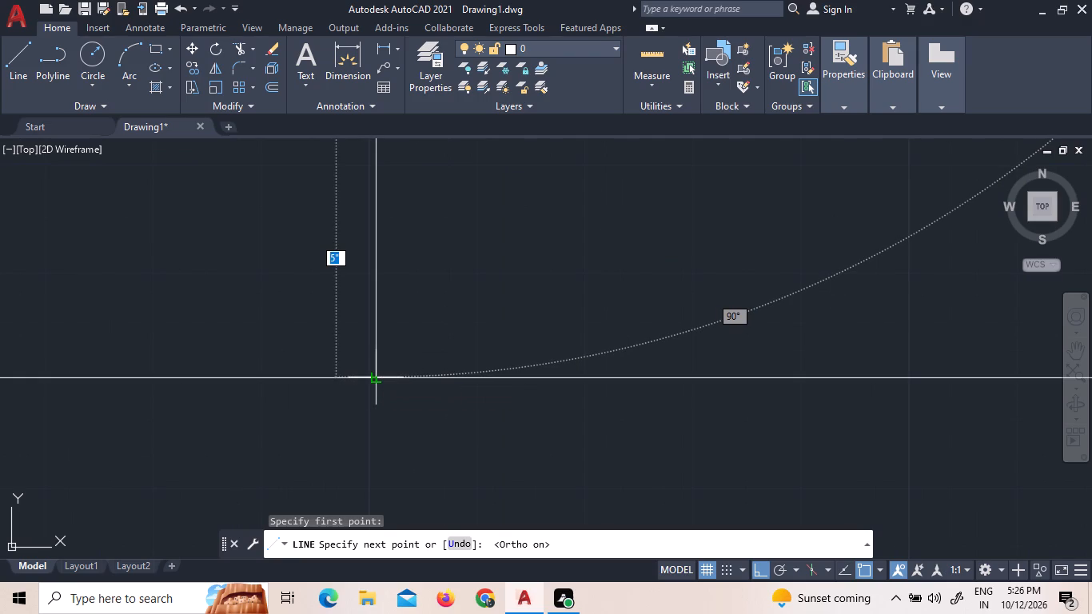
left_click(376, 377)
scroll(414, 380, "down", 9)
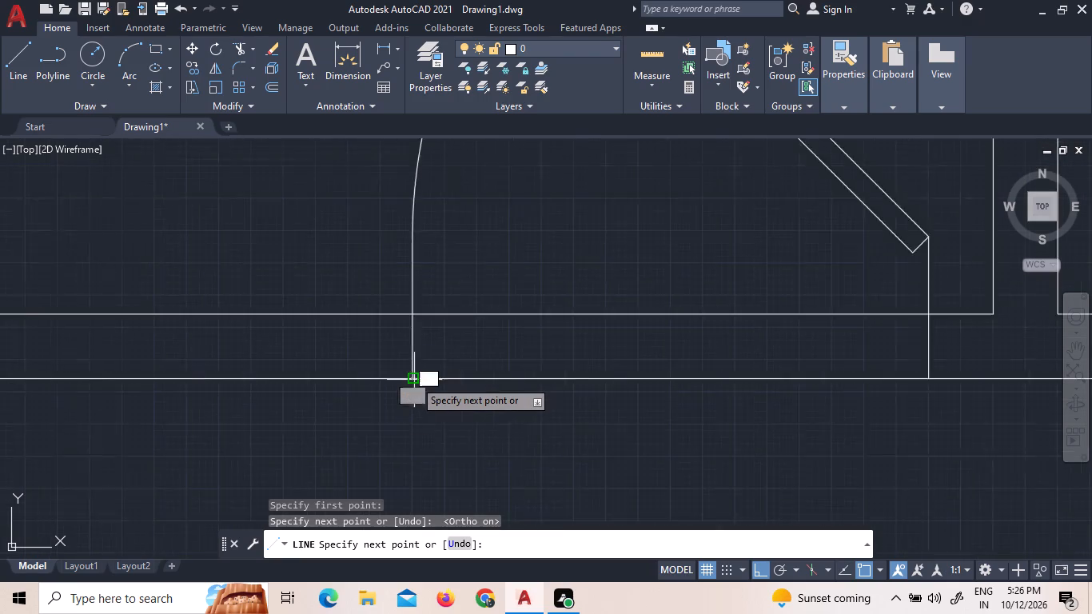
scroll(414, 380, "down", 1)
key("Escape")
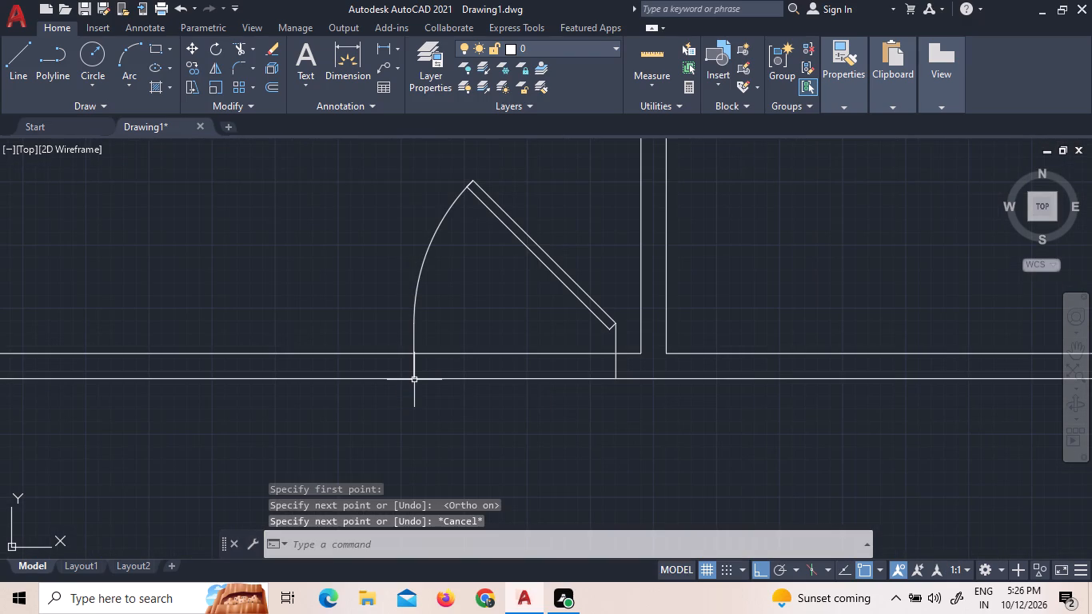
Trim both corridor wall lines between the two jambs to open the doorway below the door.
type("TR")
key("space")
key("space")
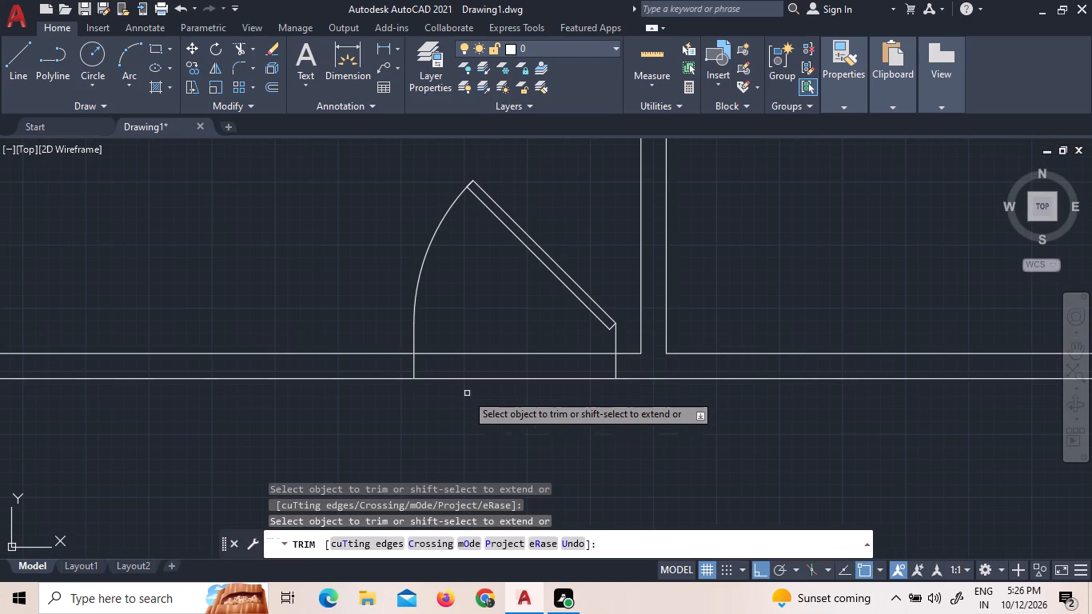
left_click(468, 396)
left_click(456, 327)
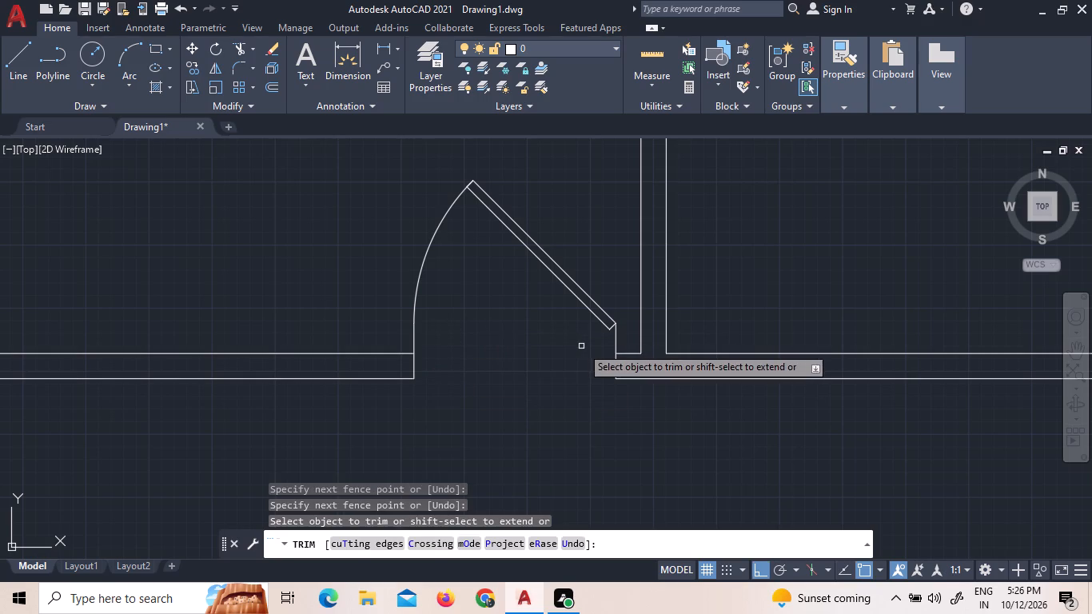
Draw a horizontal line about 5" long across the second room's east wall, from its lower inner corner to the outer face.
scroll(560, 386, "down", 1)
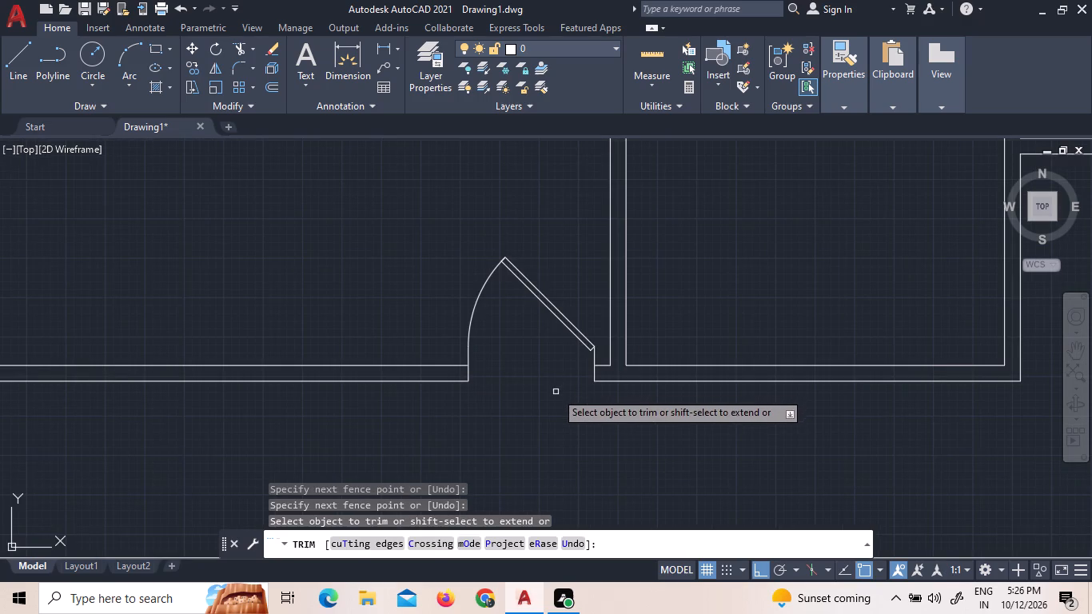
scroll(843, 449, "down", 2)
scroll(972, 419, "up", 2)
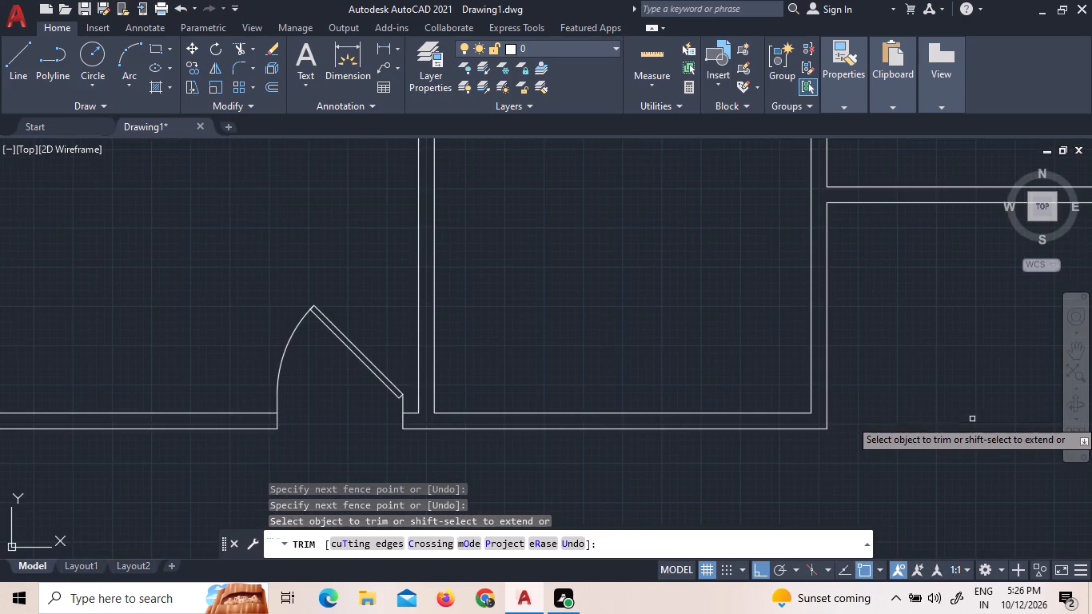
scroll(927, 409, "up", 2)
left_click(17, 54)
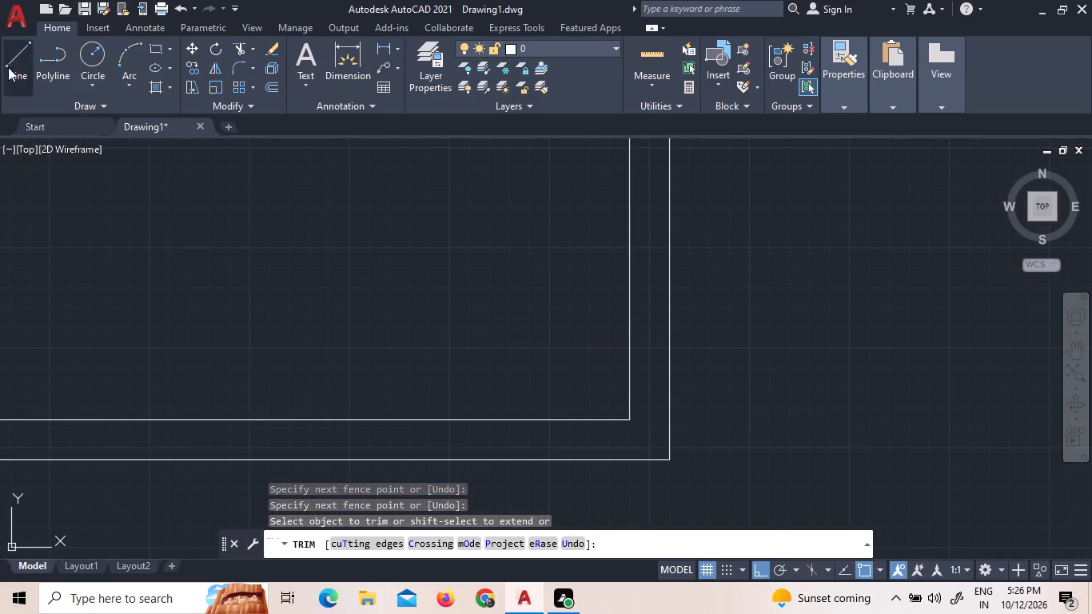
left_click(627, 418)
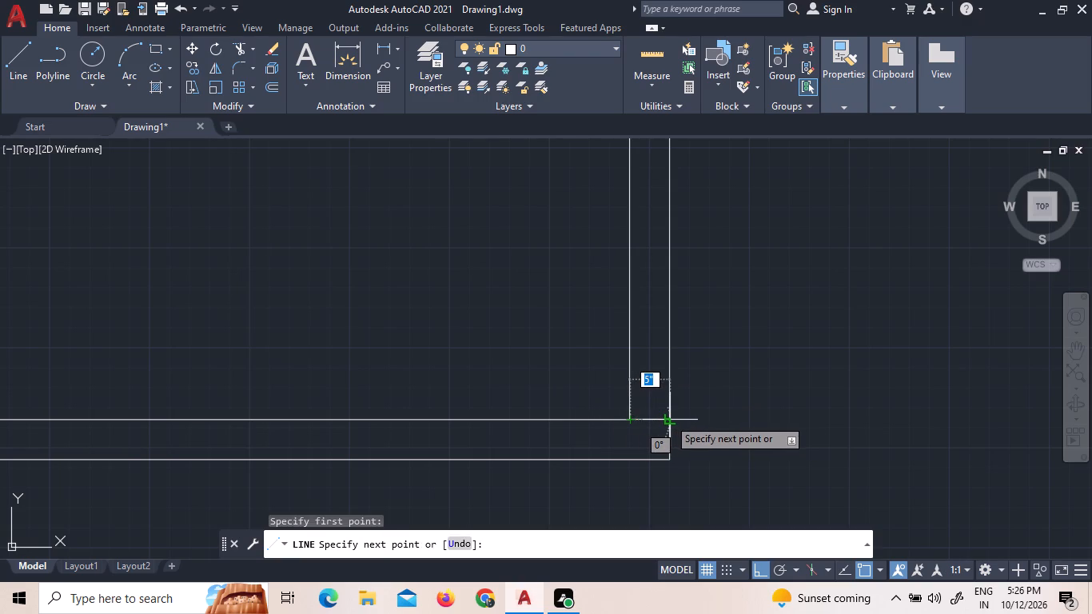
left_click(668, 418)
key("Escape")
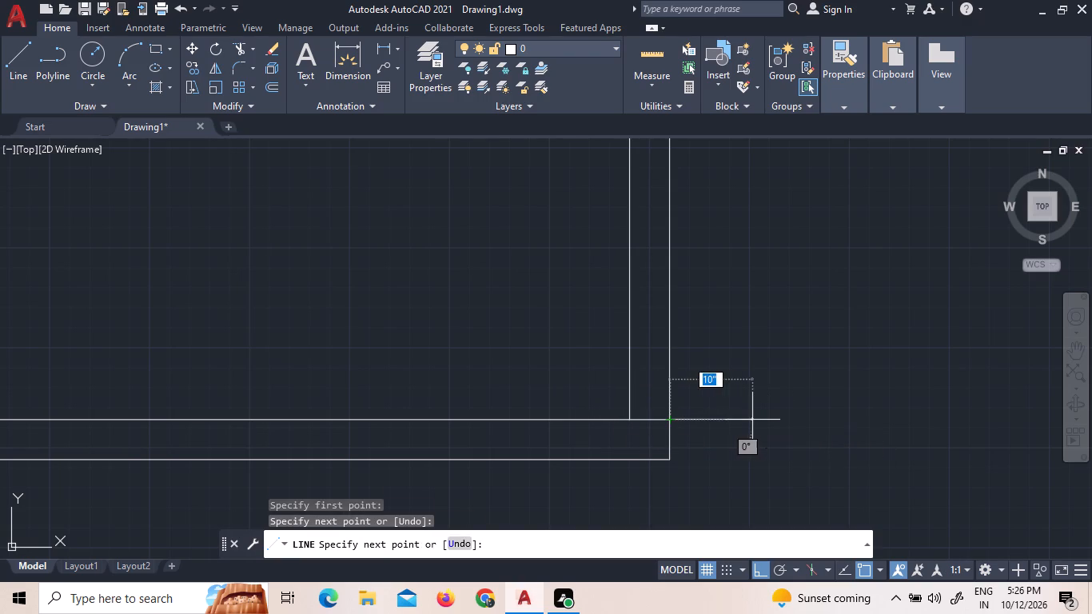
Offset the short line across the second room's east wall by 5" upward, away from the corner.
key("o")
key("Return")
type("5\"")
key("Return")
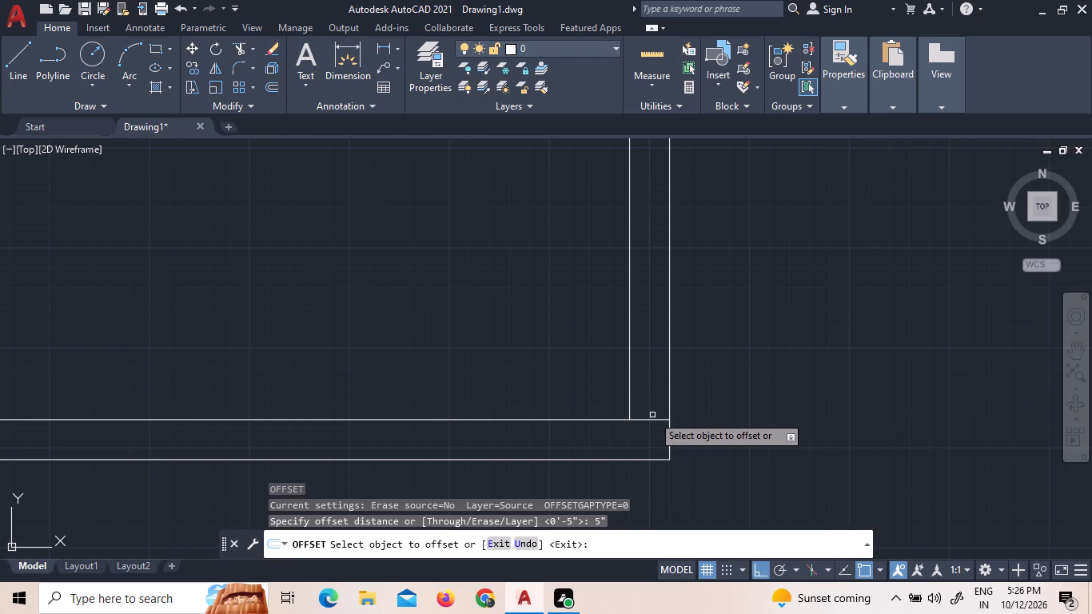
left_click(646, 418)
left_click(648, 405)
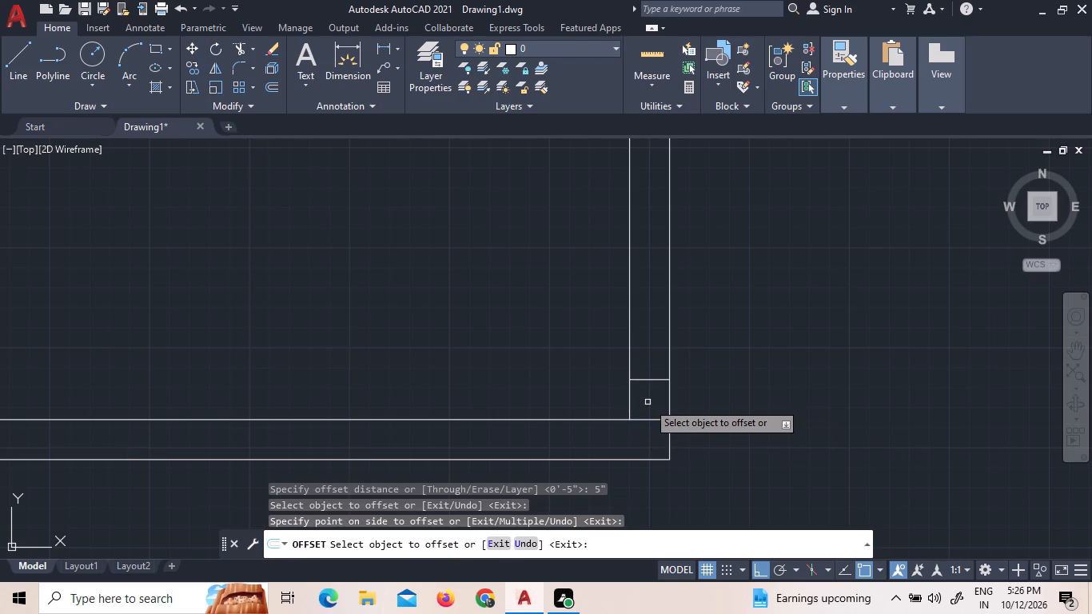
key("Escape")
key("Escape")
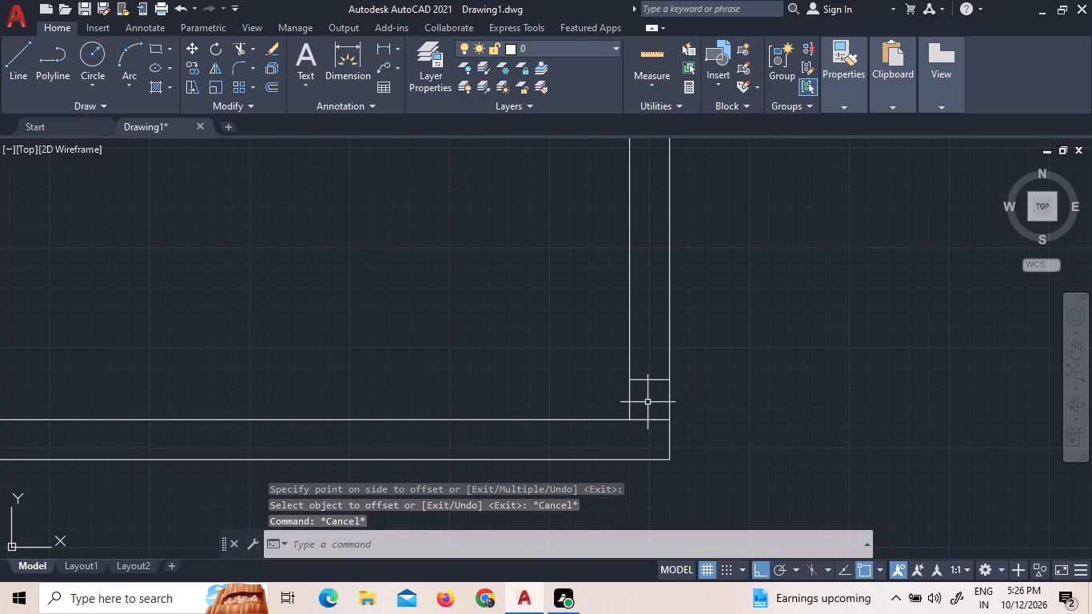
Insert another Door - Imperial block from the Tool Palettes near the second room's lower east corner.
type("TP")
key("Return")
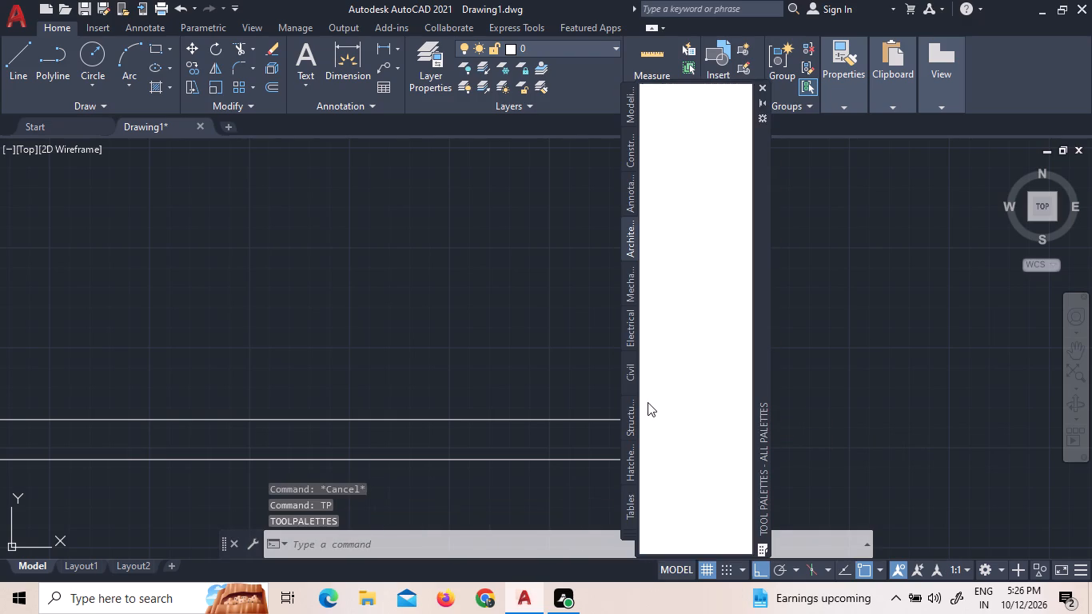
left_click_drag(688, 122, 618, 149)
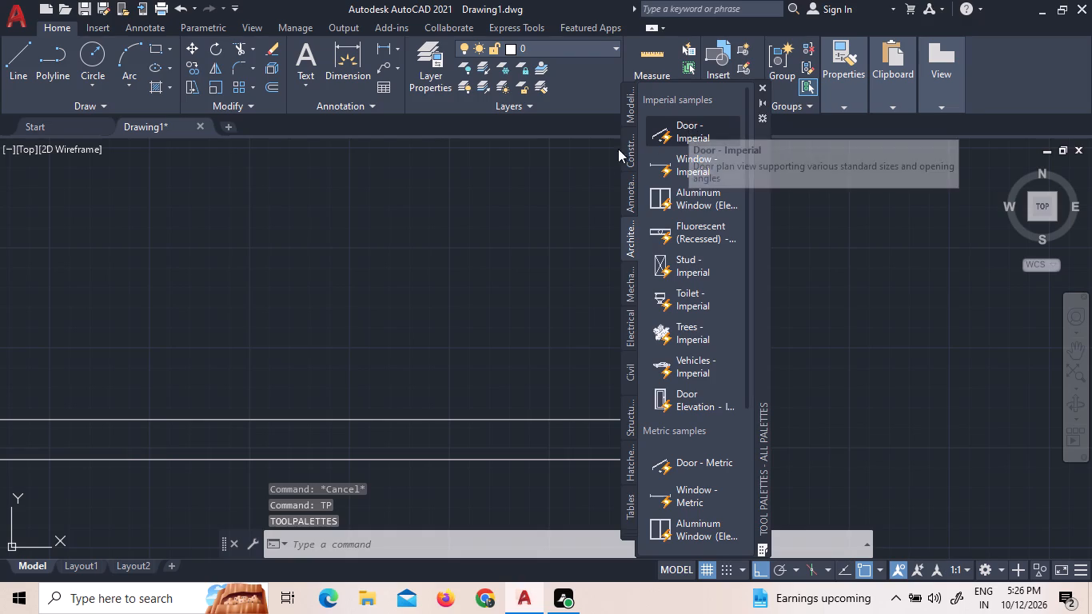
left_click_drag(618, 149, 508, 272)
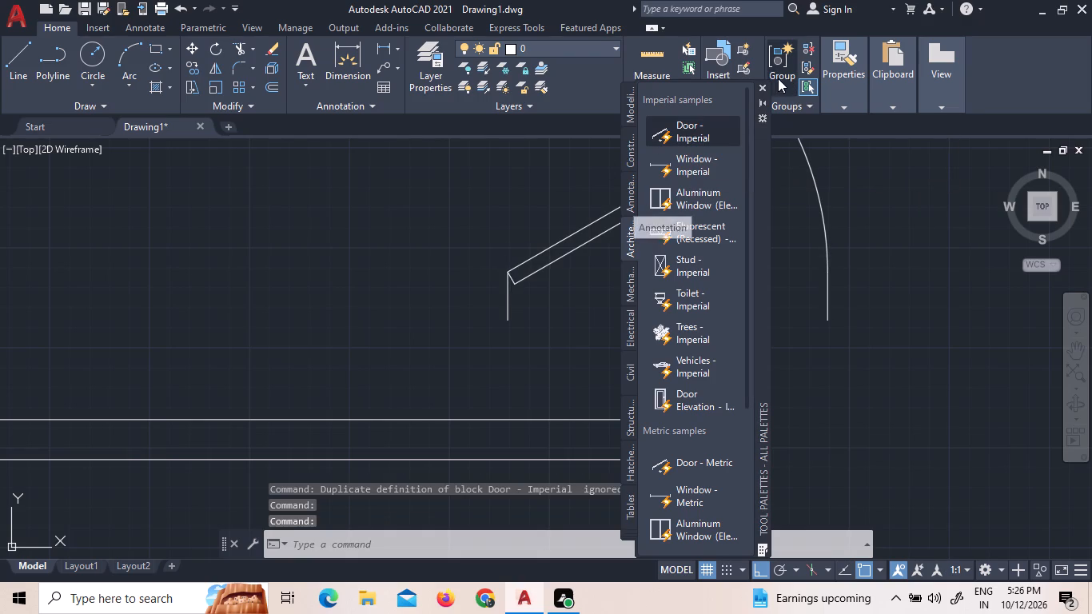
left_click(763, 90)
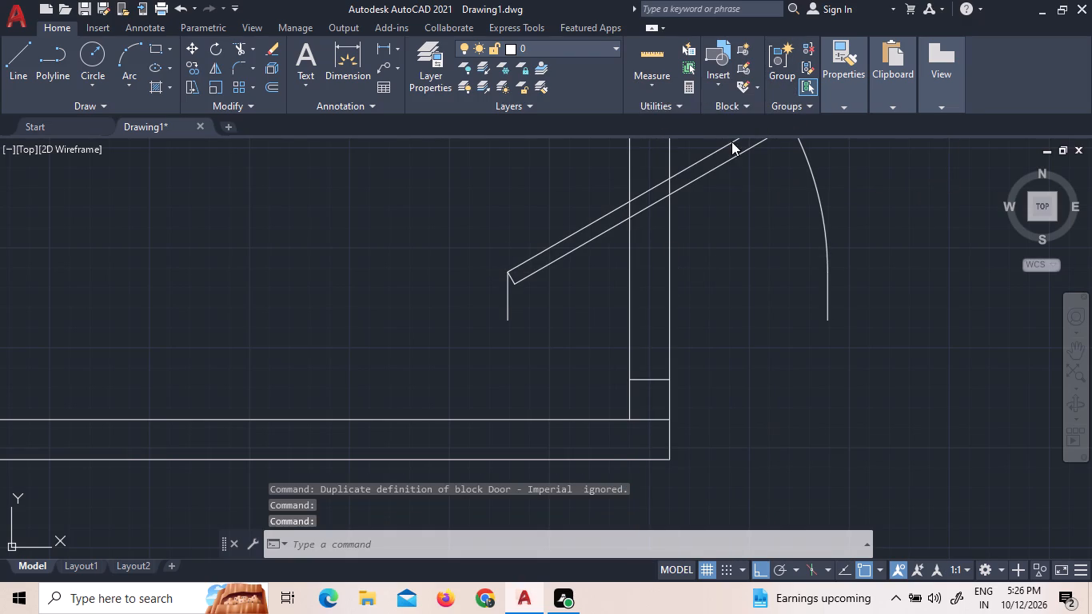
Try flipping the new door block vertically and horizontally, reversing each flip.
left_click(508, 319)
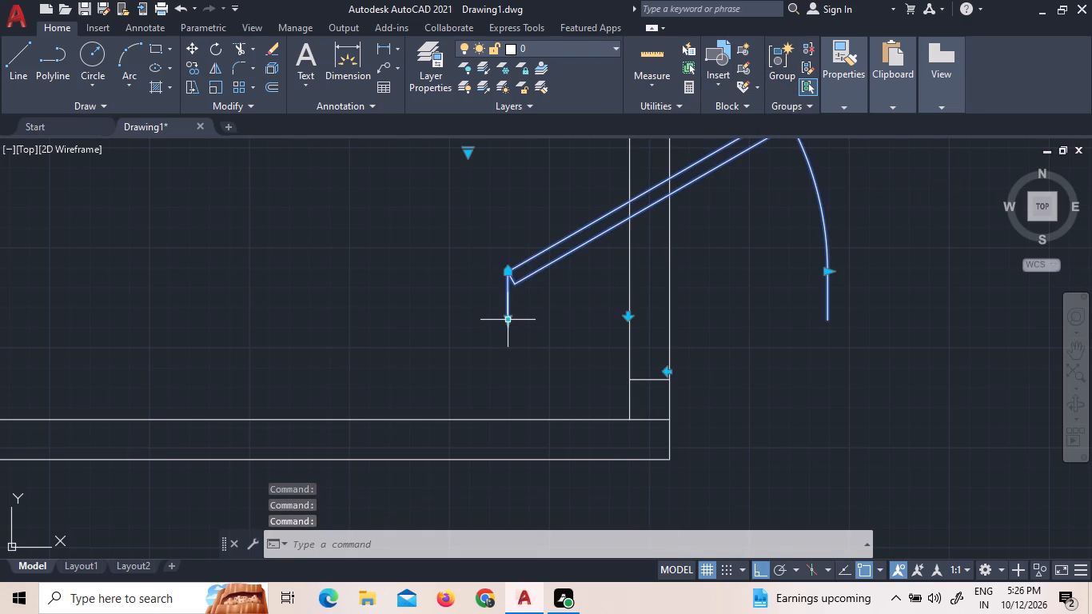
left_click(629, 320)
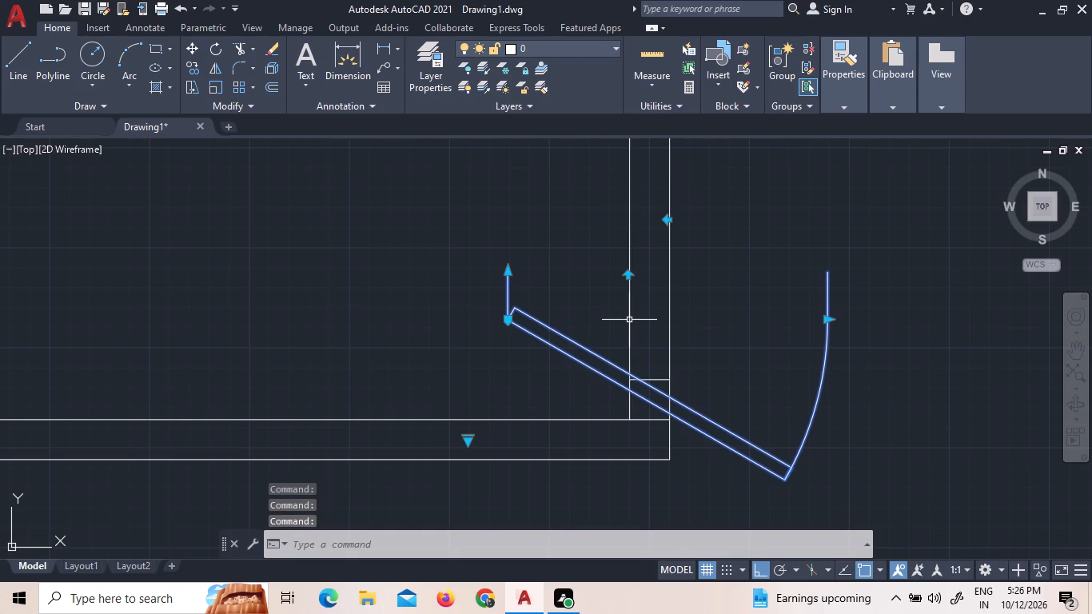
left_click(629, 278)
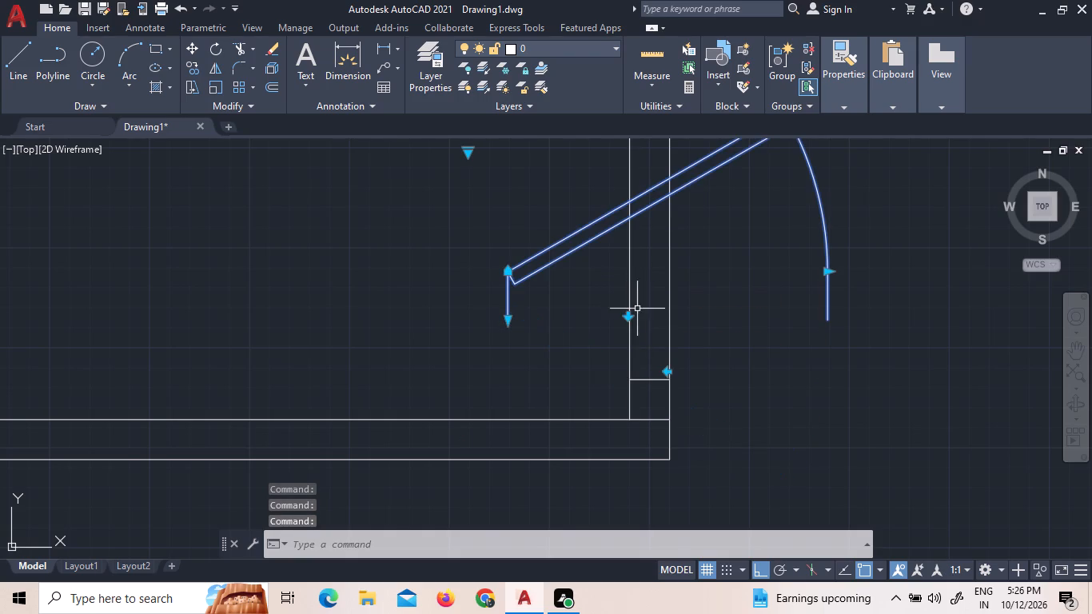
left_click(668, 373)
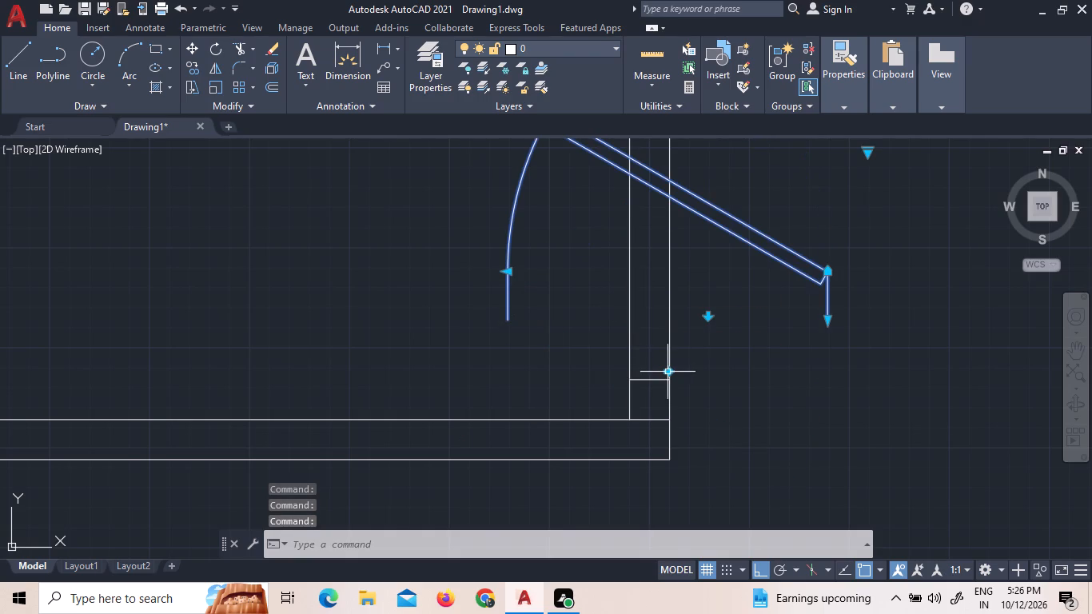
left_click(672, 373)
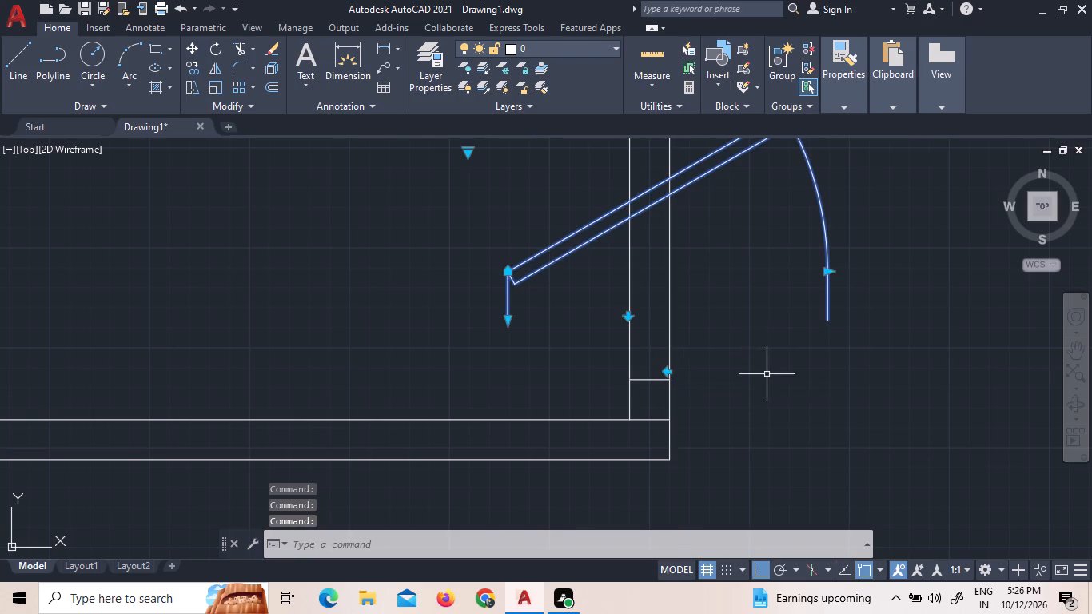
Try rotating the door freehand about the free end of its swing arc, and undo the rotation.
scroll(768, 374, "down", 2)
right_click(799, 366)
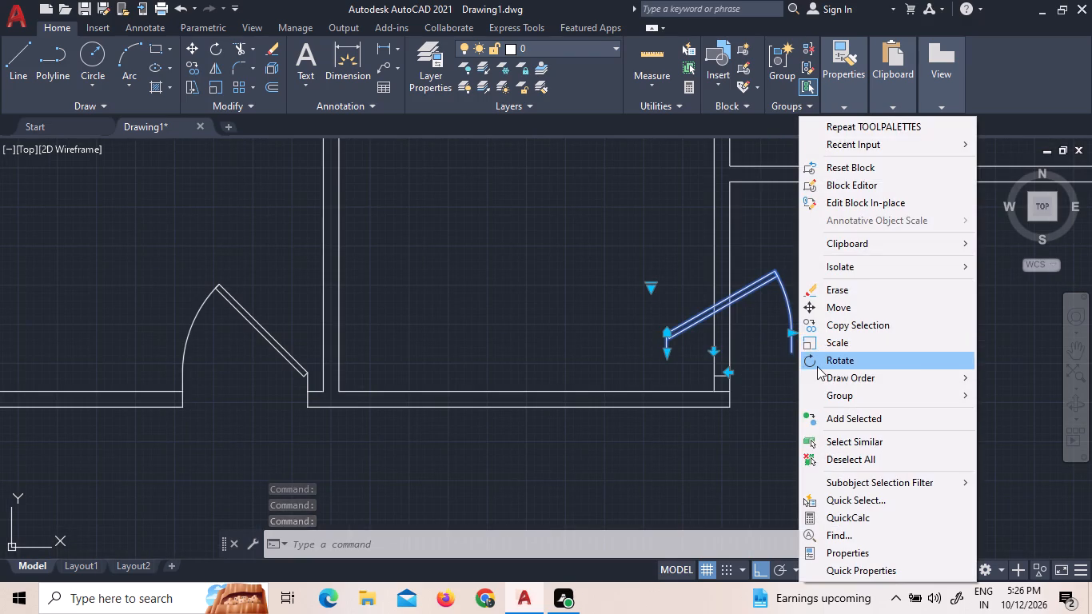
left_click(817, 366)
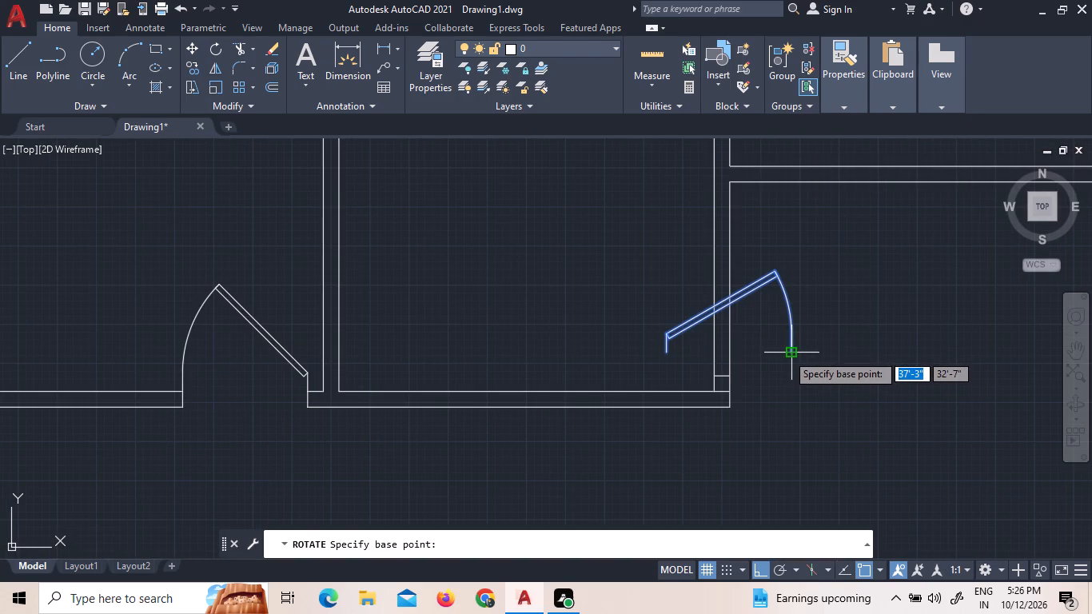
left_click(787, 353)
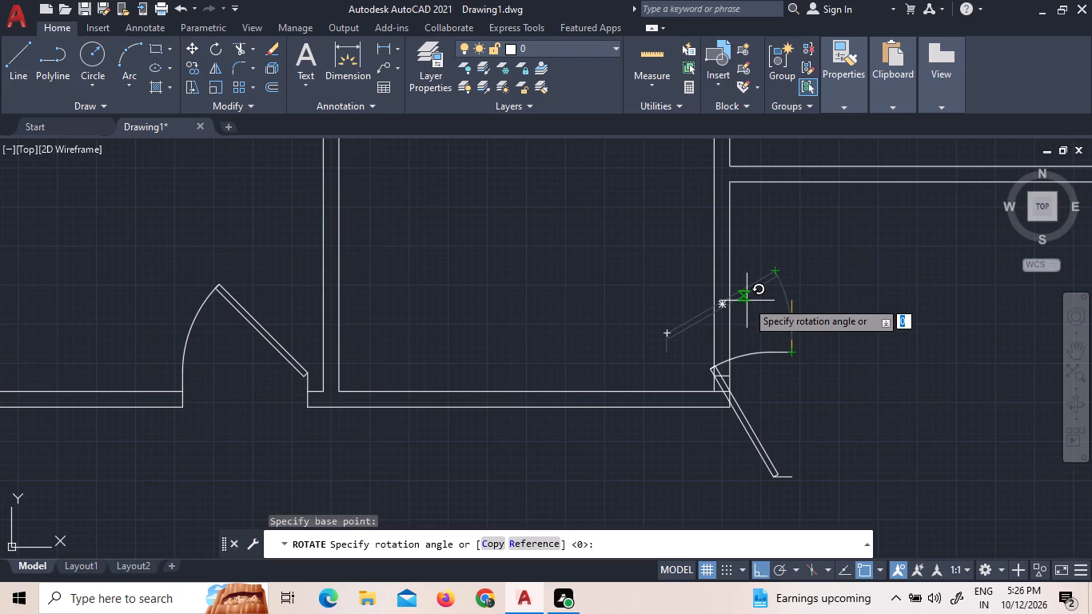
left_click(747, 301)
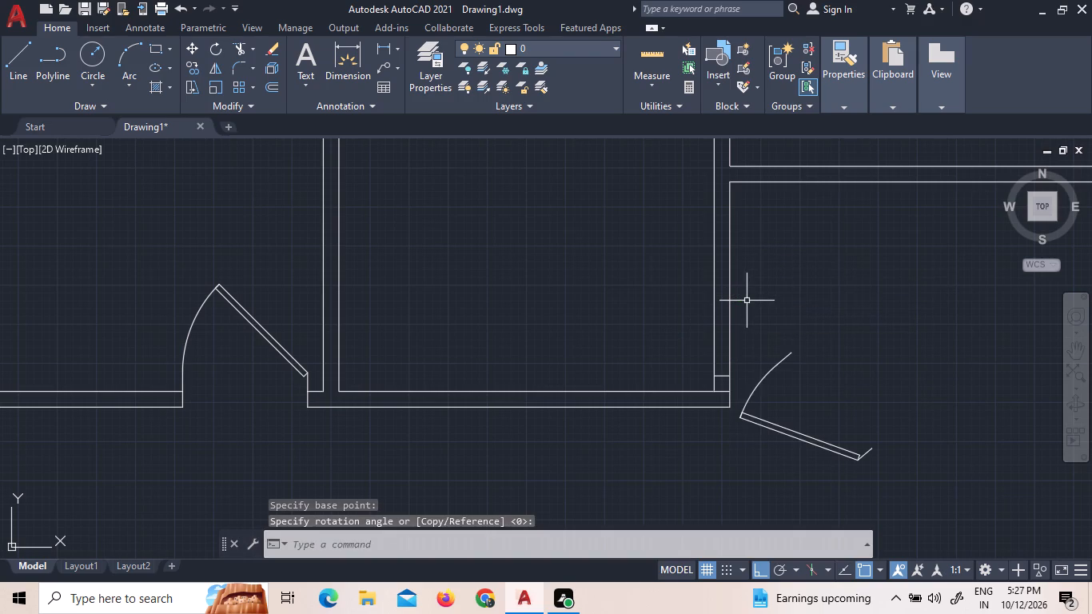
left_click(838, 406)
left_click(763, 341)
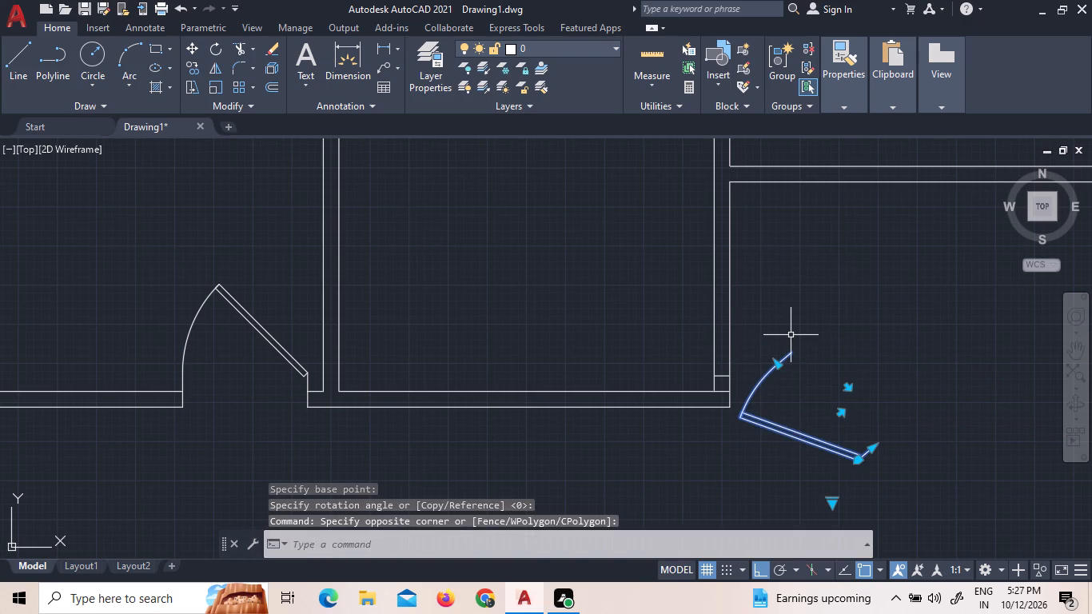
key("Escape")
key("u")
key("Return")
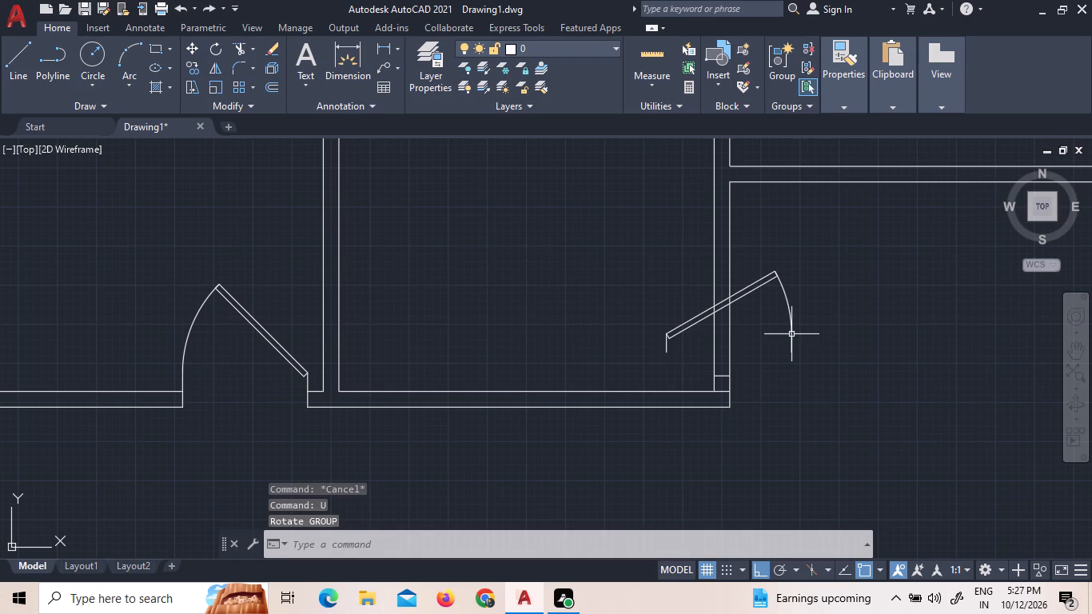
Rotate the door block 90° about the free end of its swing arc.
left_click(801, 369)
left_click(756, 275)
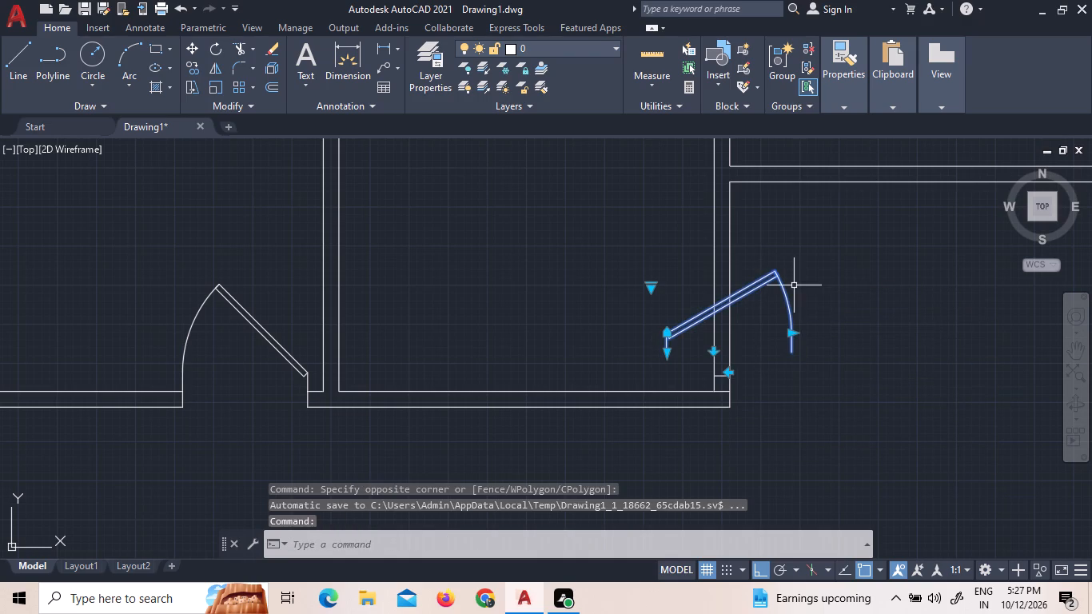
right_click(795, 285)
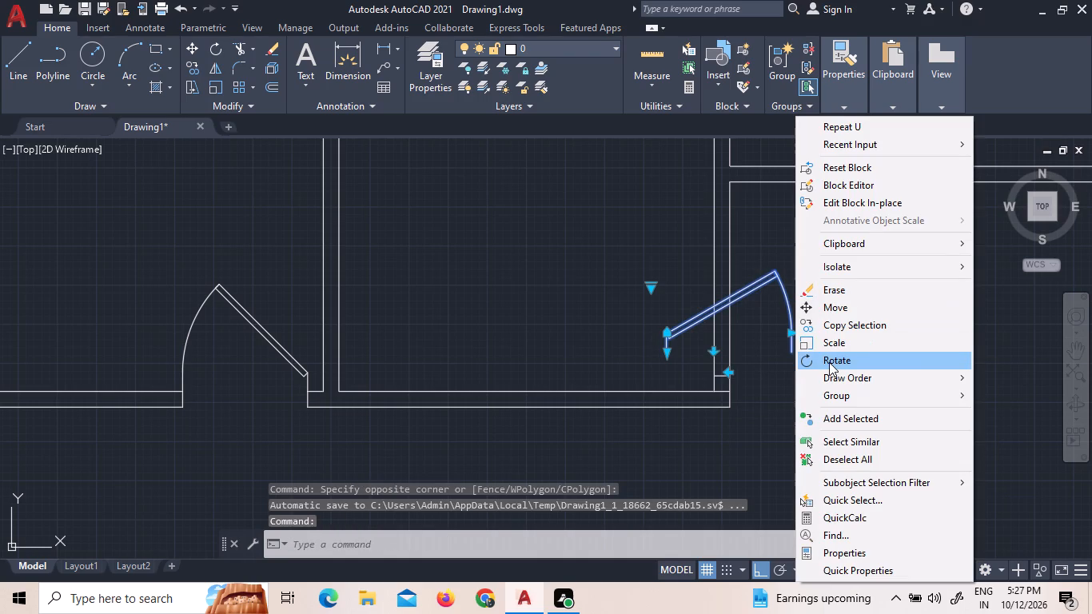
left_click(829, 362)
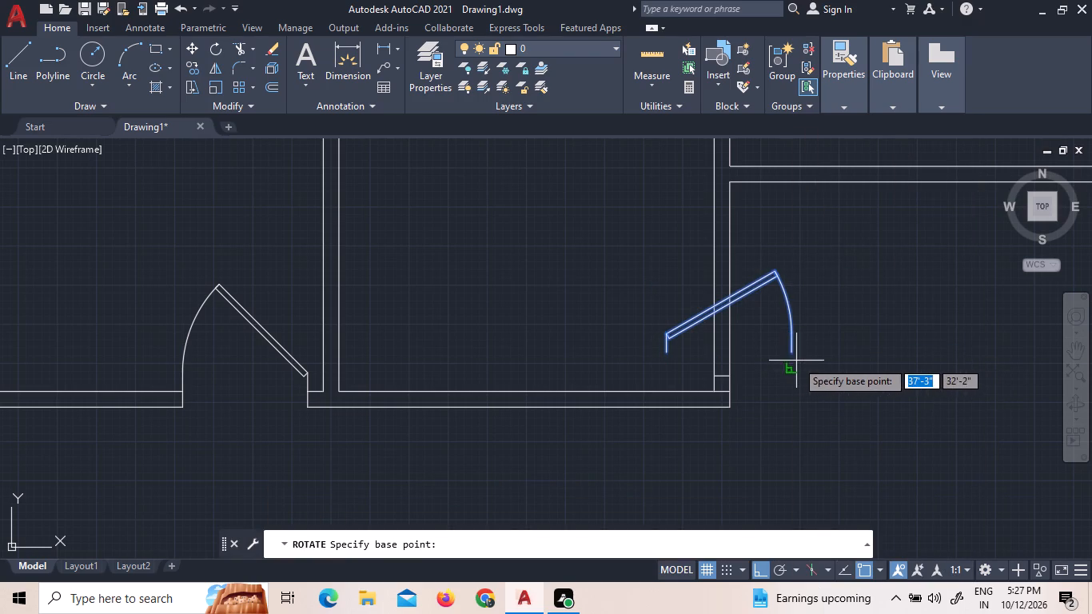
left_click(794, 356)
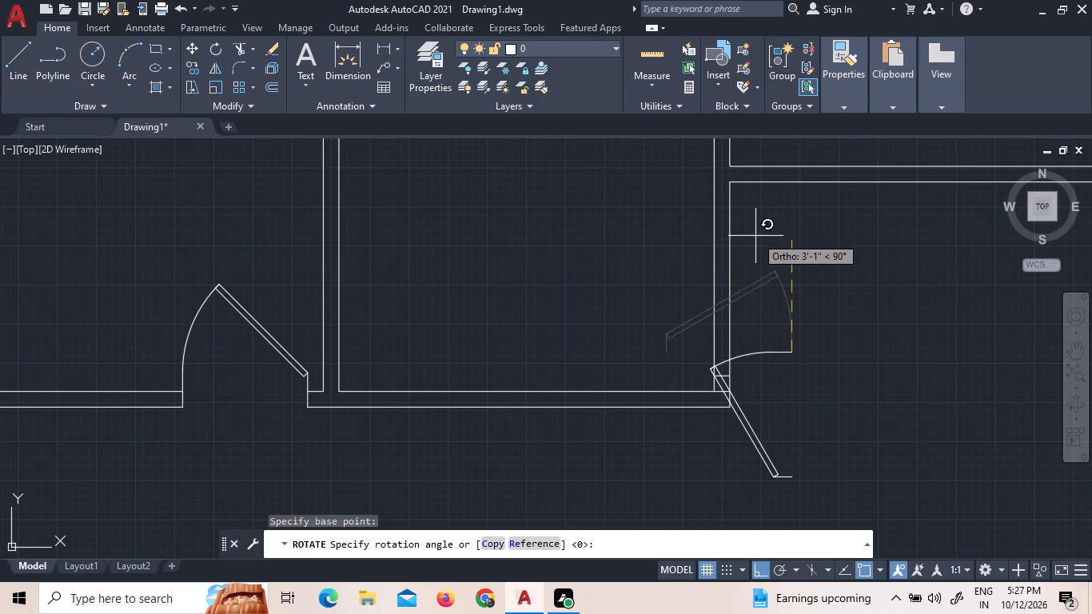
left_click(755, 237)
Move the door by its hinge-side end, with Ortho off, to beside the 5" jamb line on the second room's east wall.
left_click(808, 441)
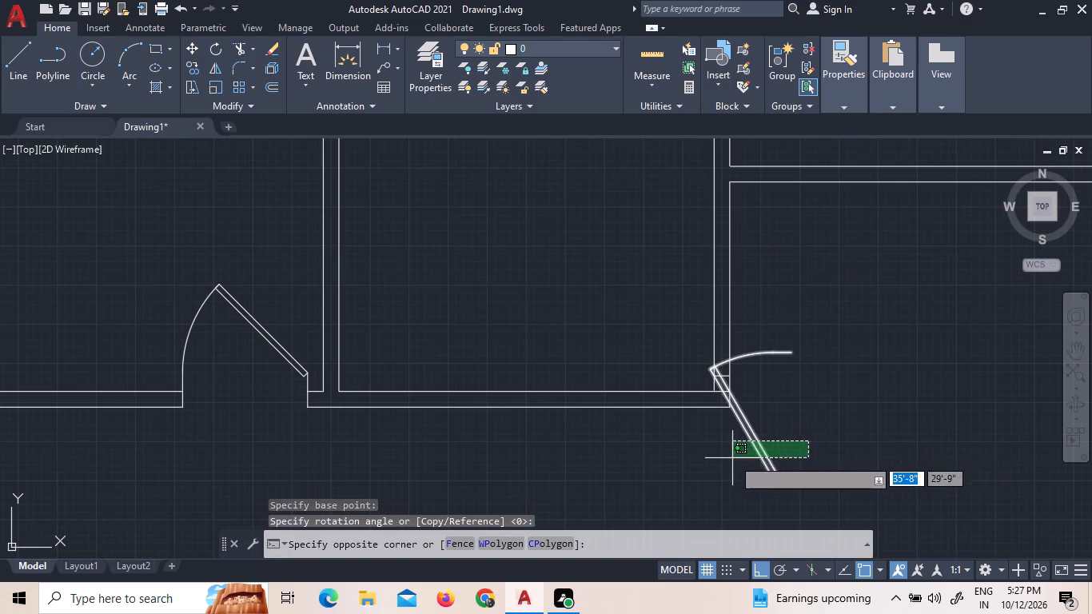
left_click(732, 458)
right_click(745, 451)
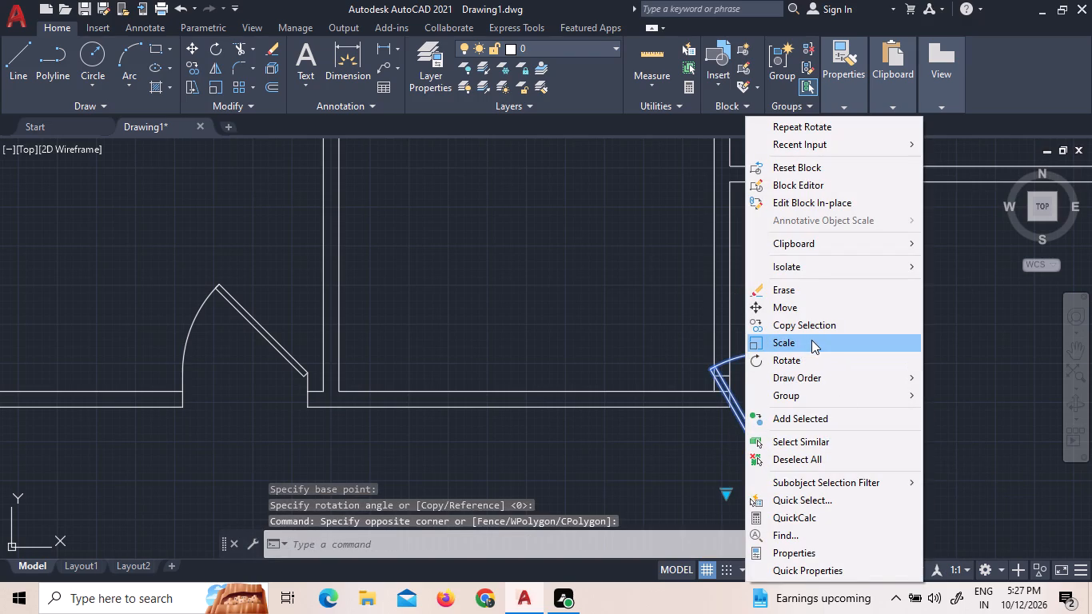
left_click(804, 306)
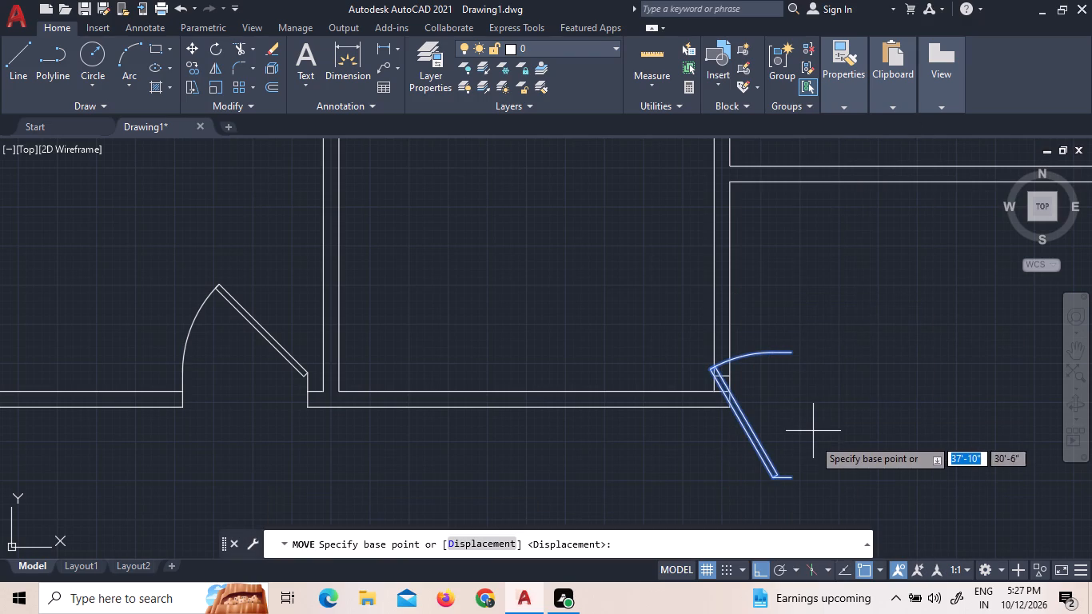
scroll(789, 489, "up", 3)
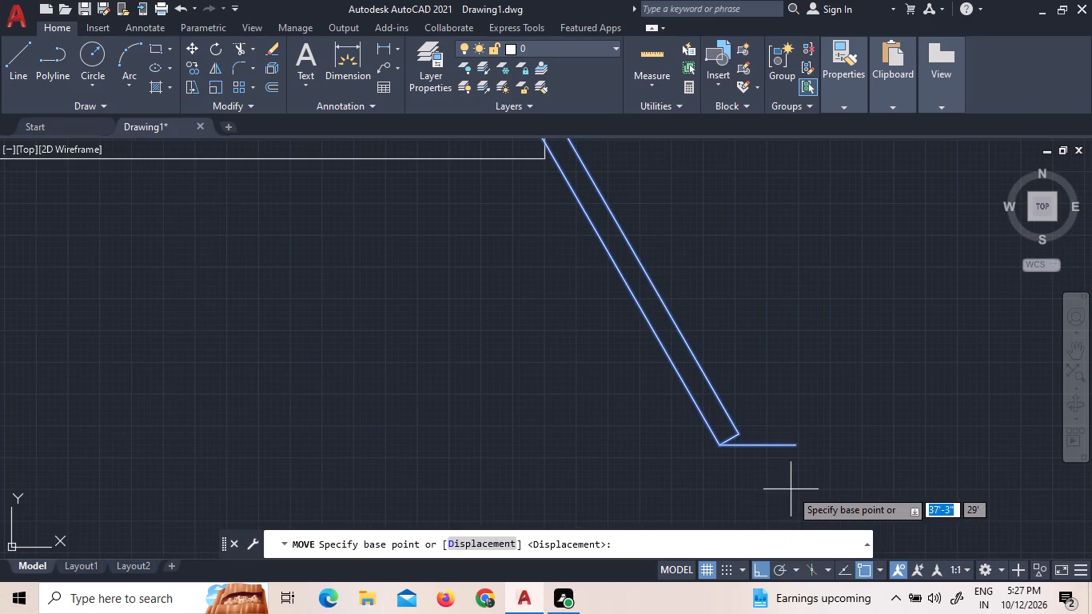
left_click(797, 443)
scroll(632, 231, "down", 4)
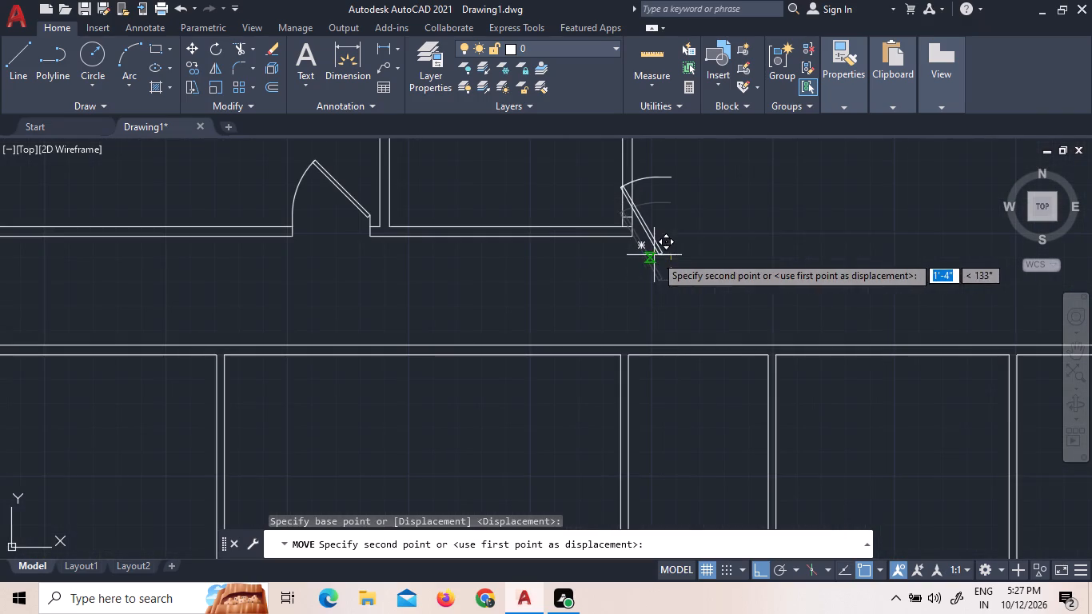
scroll(567, 193, "up", 2)
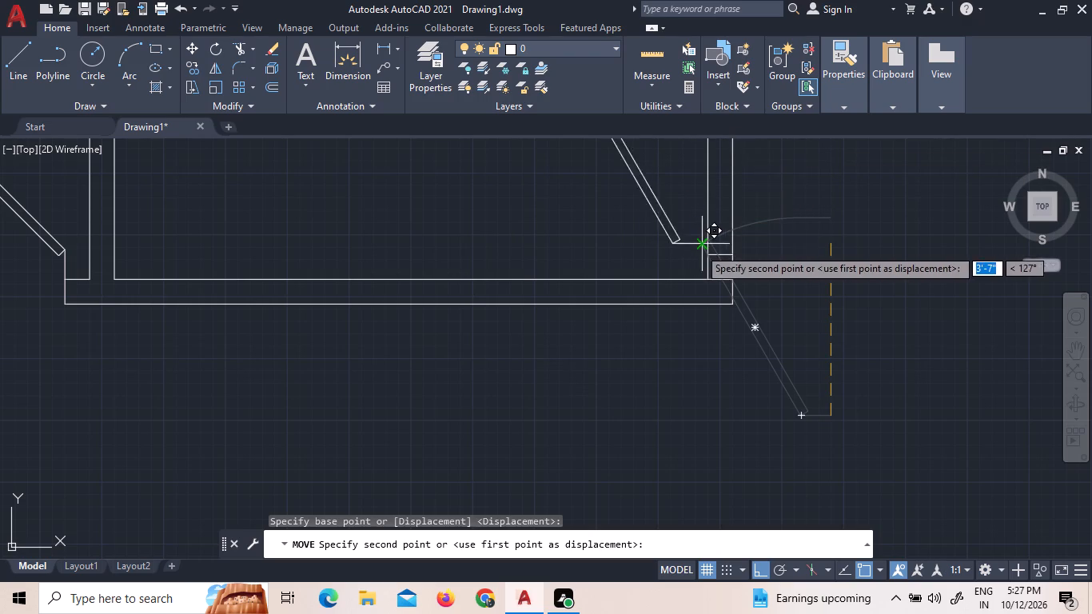
scroll(711, 254, "up", 4)
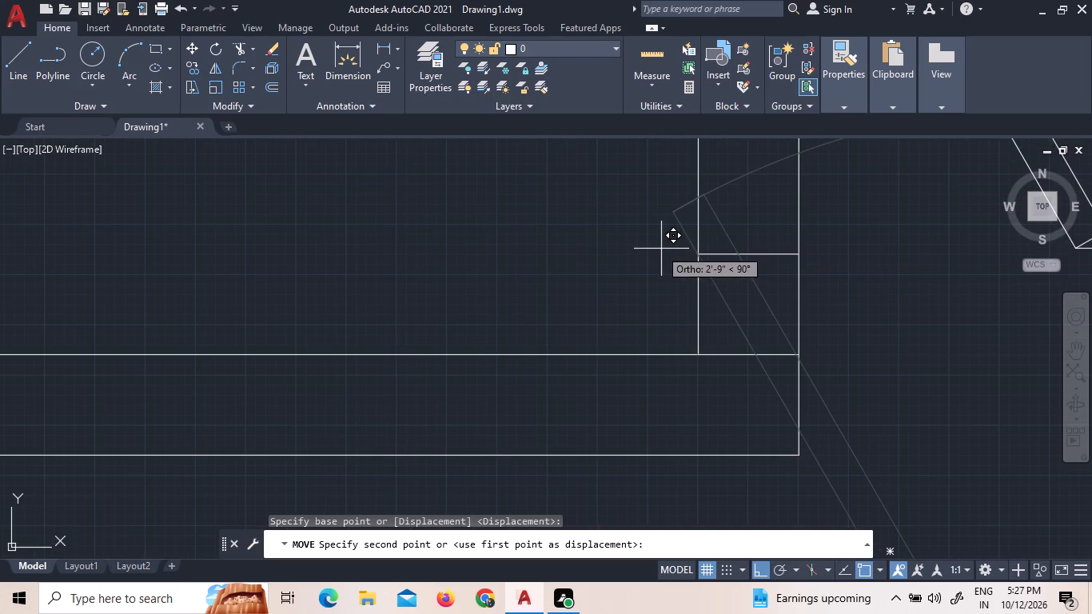
scroll(640, 248, "down", 3)
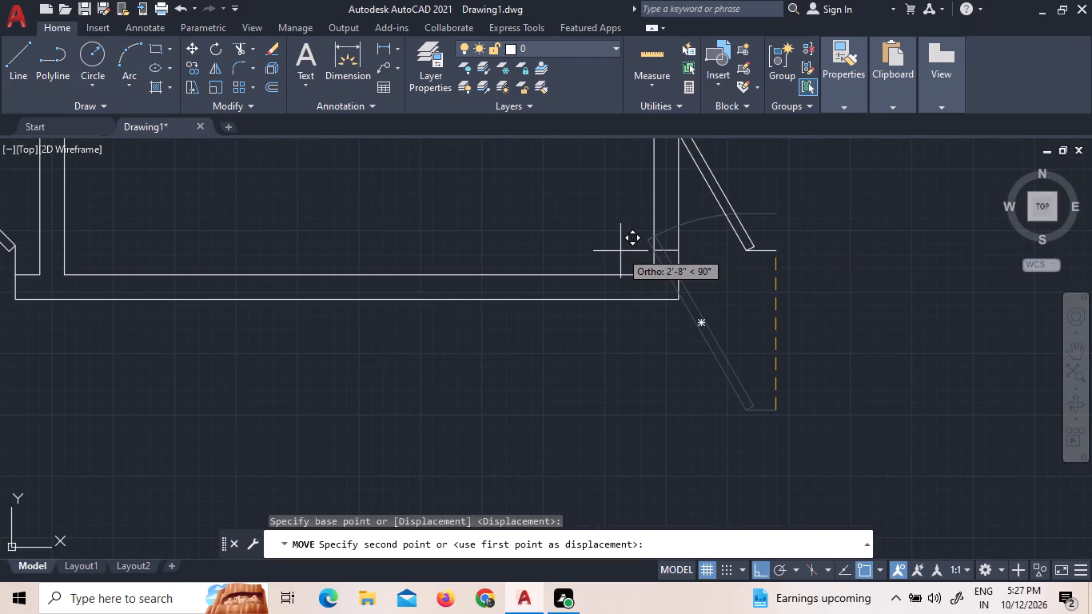
key("F8")
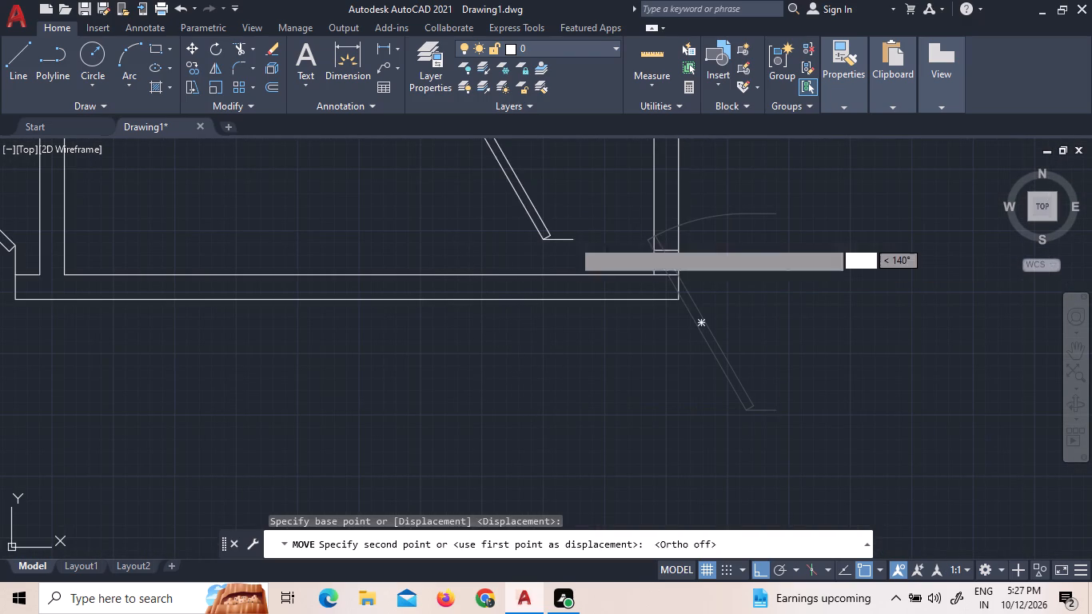
scroll(618, 258, "up", 4)
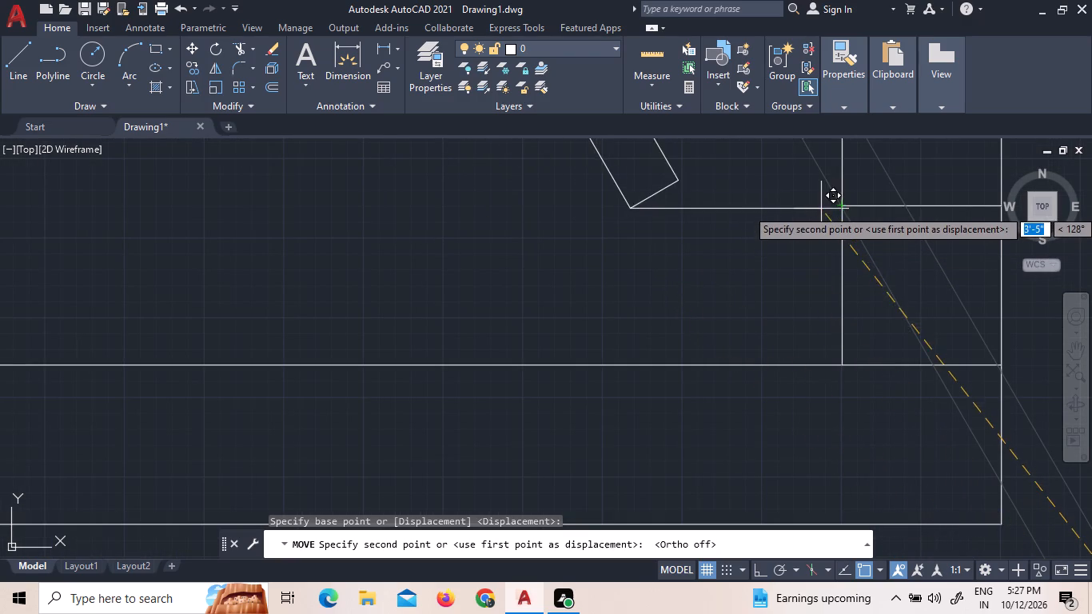
scroll(843, 204, "up", 3)
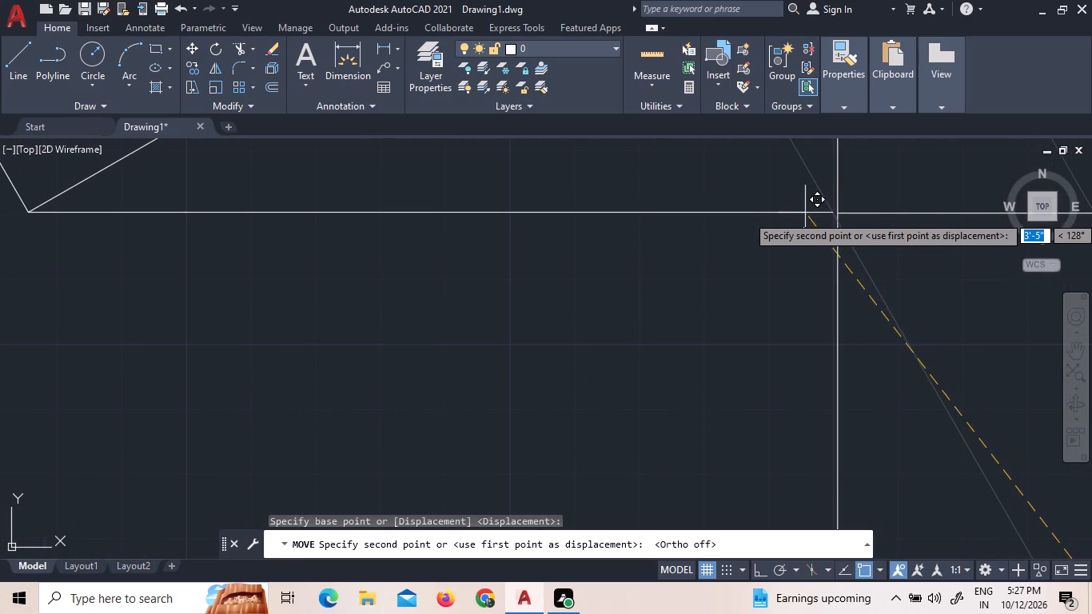
scroll(811, 210, "up", 3)
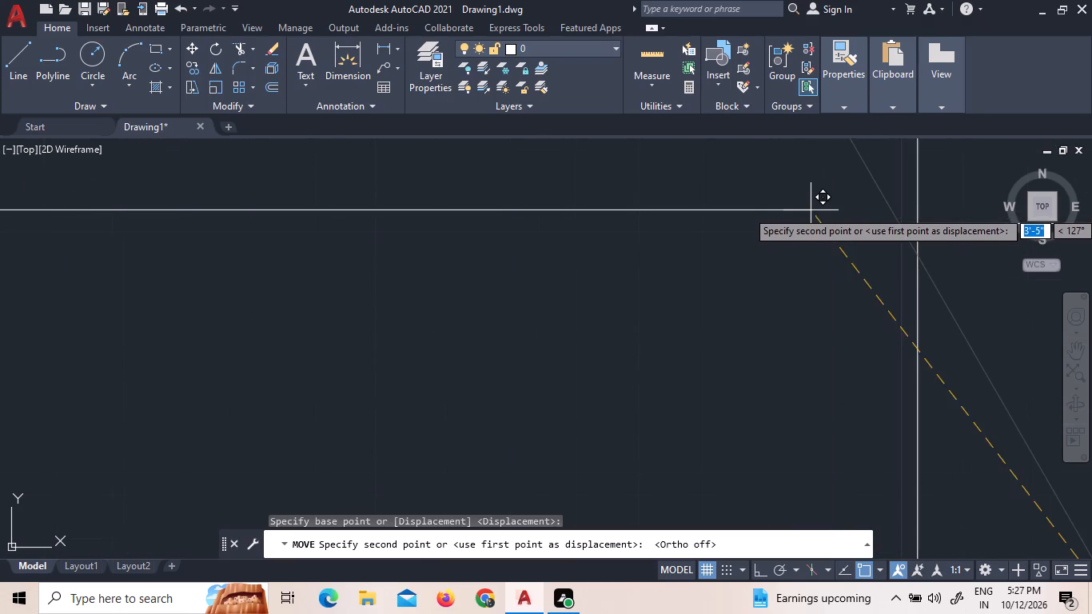
left_click(891, 222)
Move the door again so its hinge-side end snaps onto the jamb line's inner end at the east wall.
left_click_drag(887, 253, 878, 248)
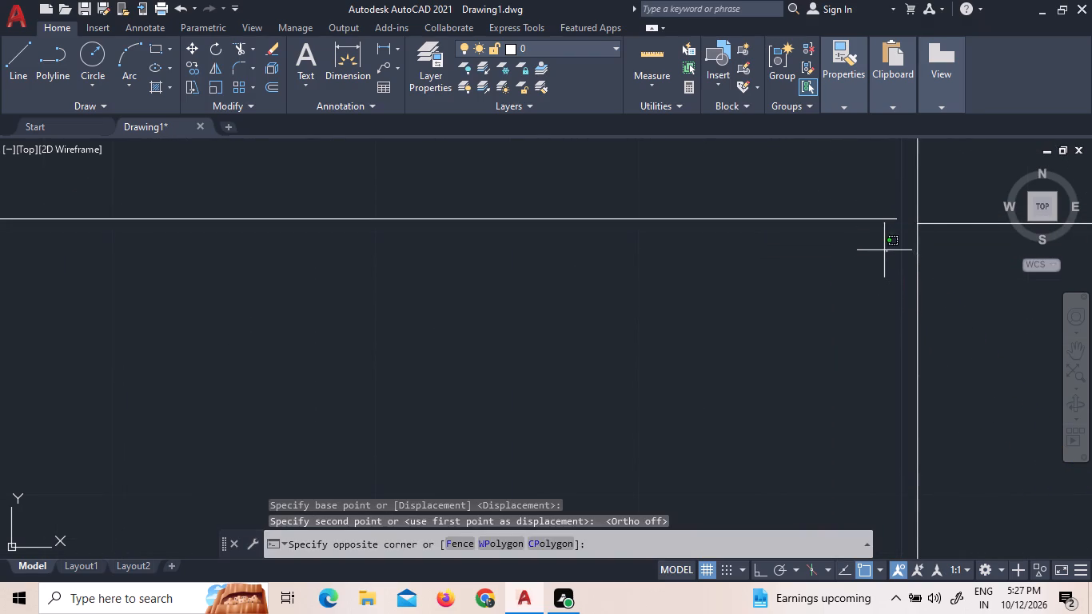
left_click(801, 197)
right_click(797, 195)
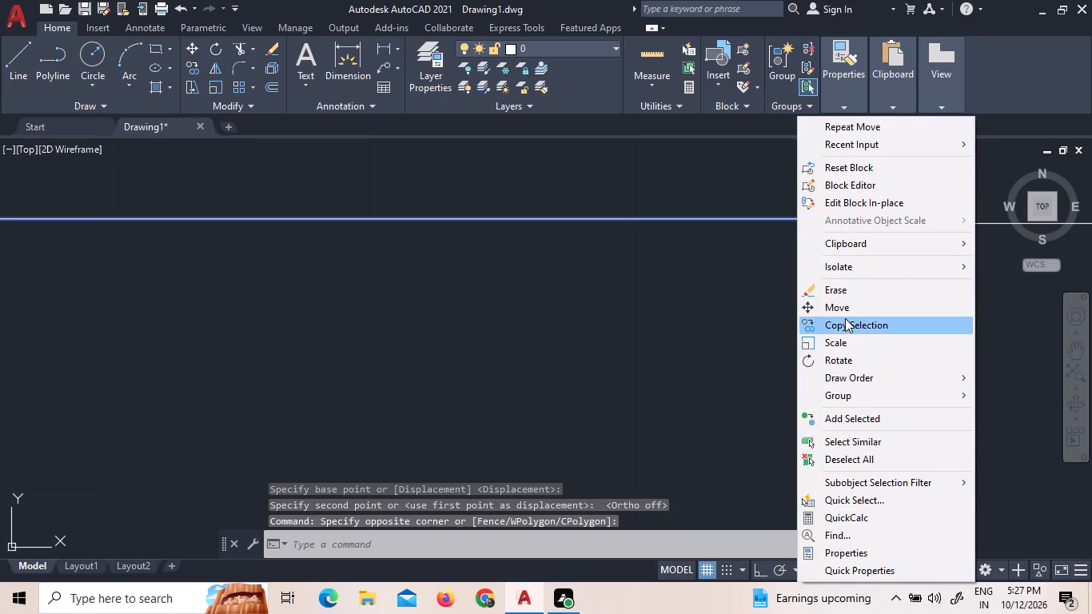
left_click(842, 314)
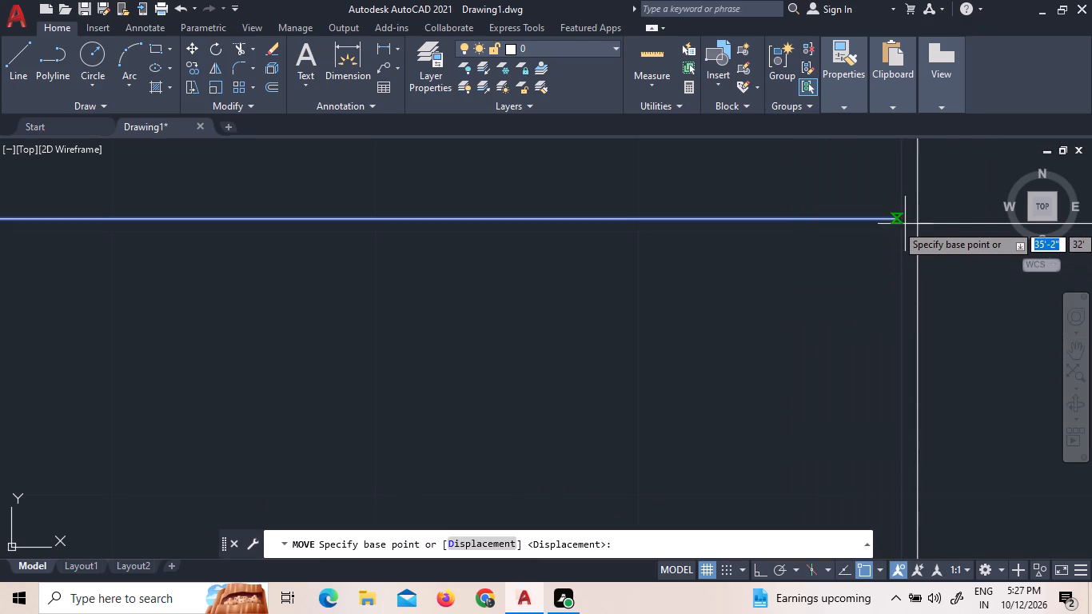
left_click(898, 223)
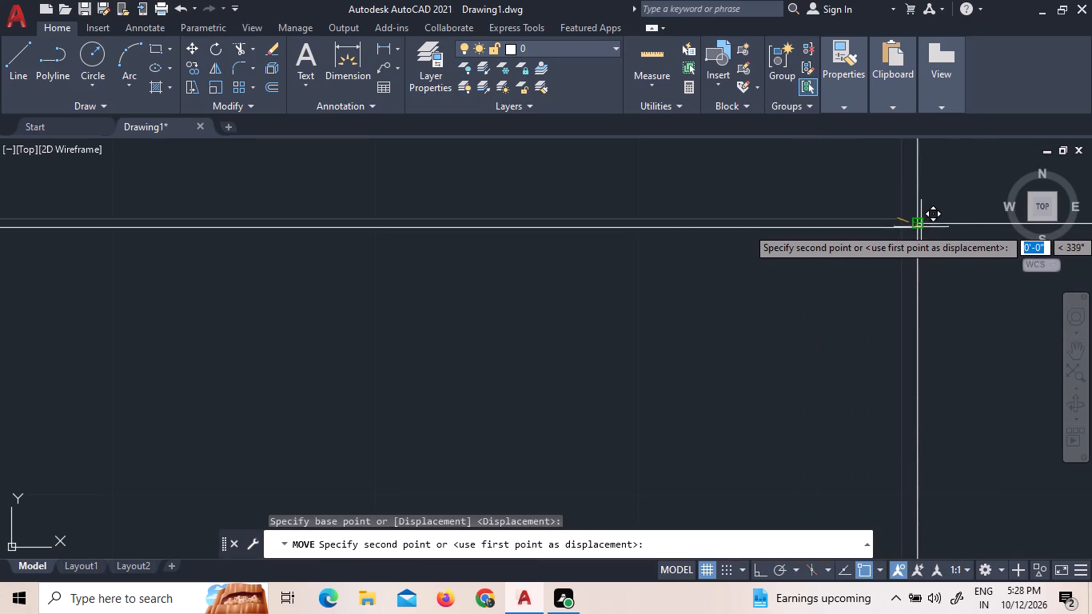
left_click(921, 227)
With Ortho on, draw a jamb line about 5" long from the door arc's free end straight across the second room's east wall.
scroll(880, 243, "down", 5)
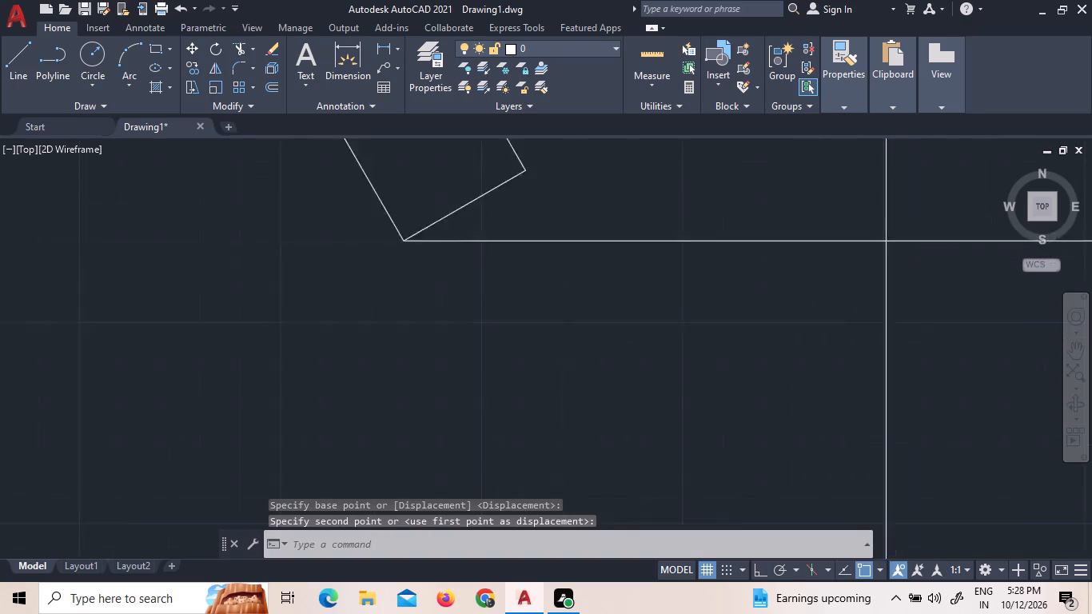
scroll(880, 244, "down", 9)
scroll(878, 221, "up", 2)
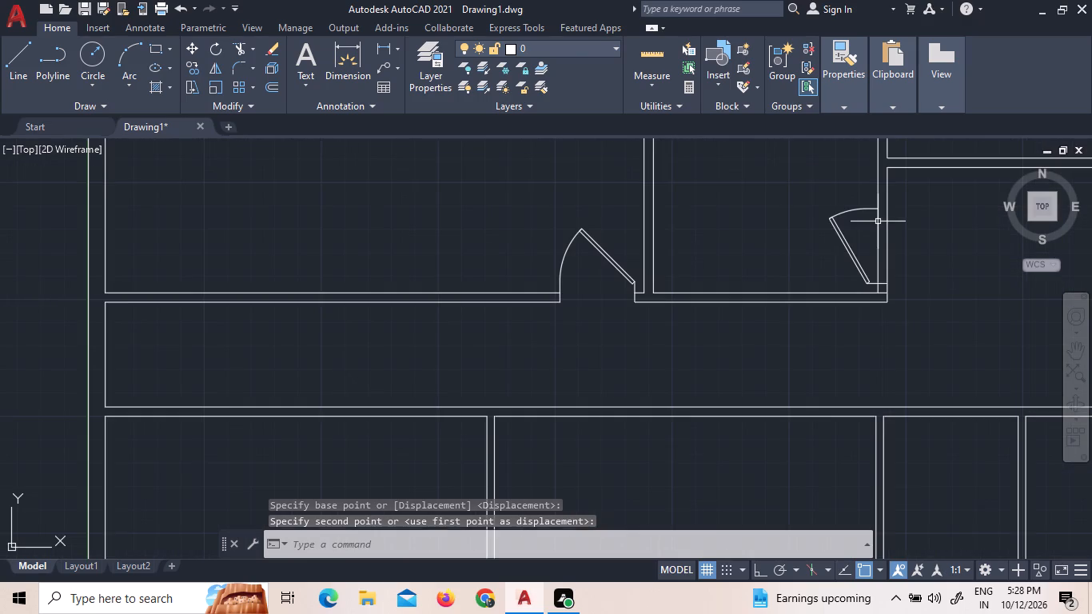
scroll(890, 208, "up", 5)
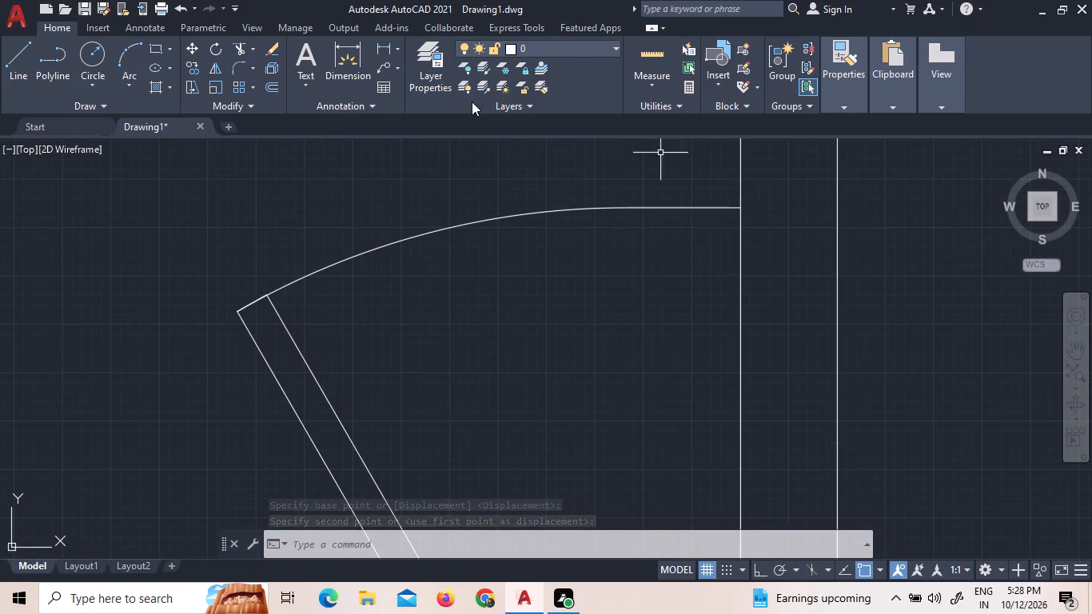
left_click(23, 54)
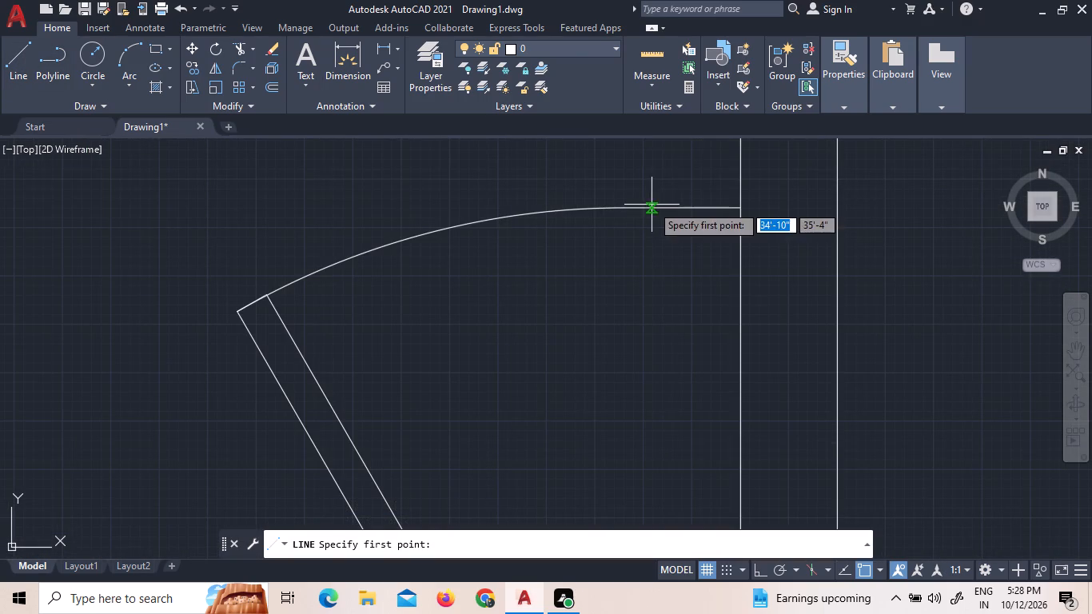
left_click(741, 209)
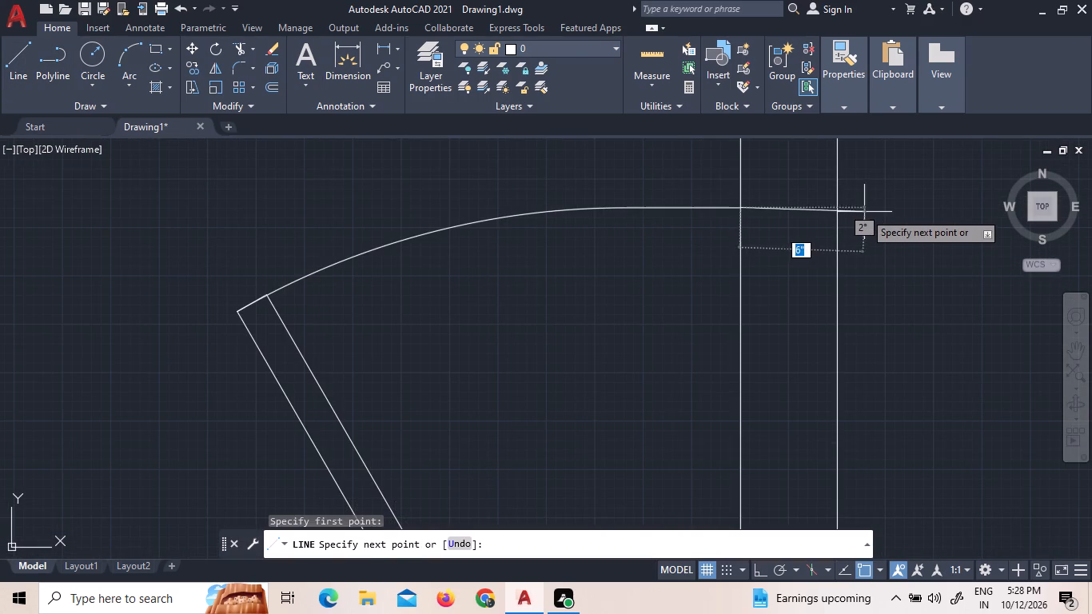
key("F8")
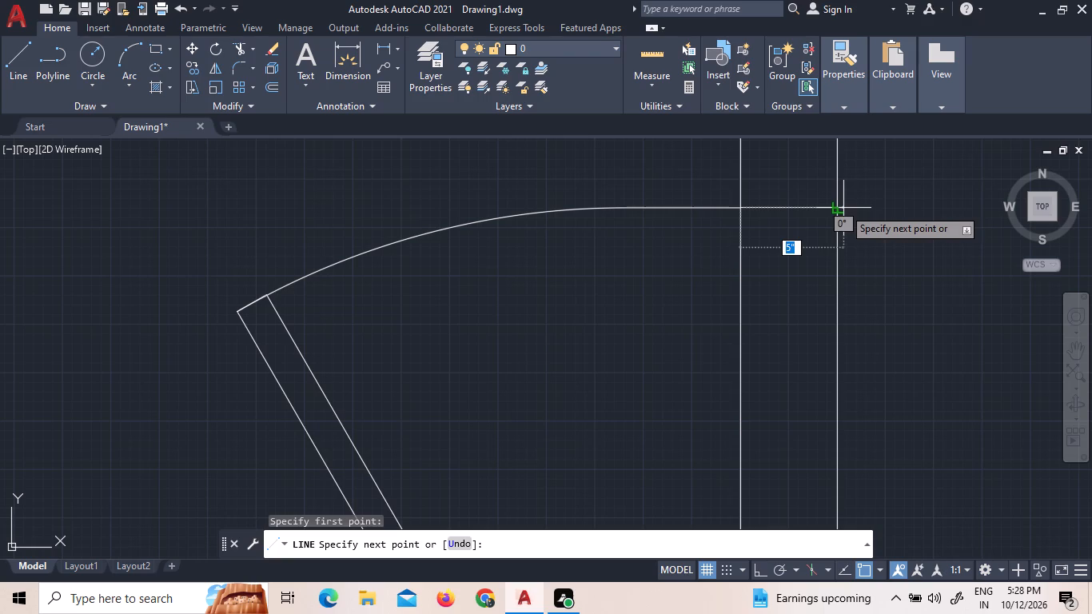
left_click(839, 211)
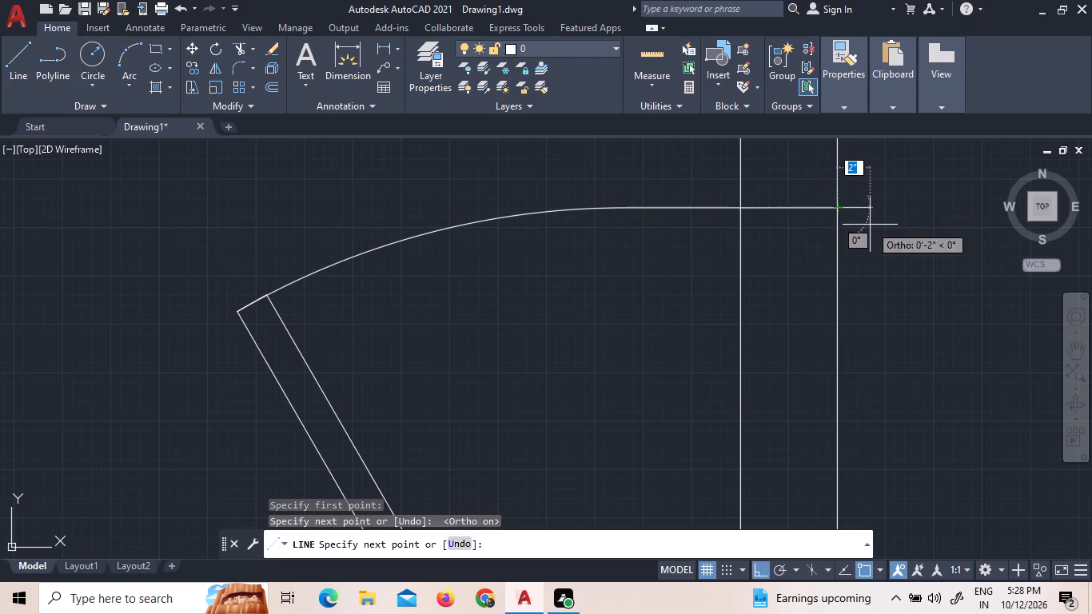
key("Escape")
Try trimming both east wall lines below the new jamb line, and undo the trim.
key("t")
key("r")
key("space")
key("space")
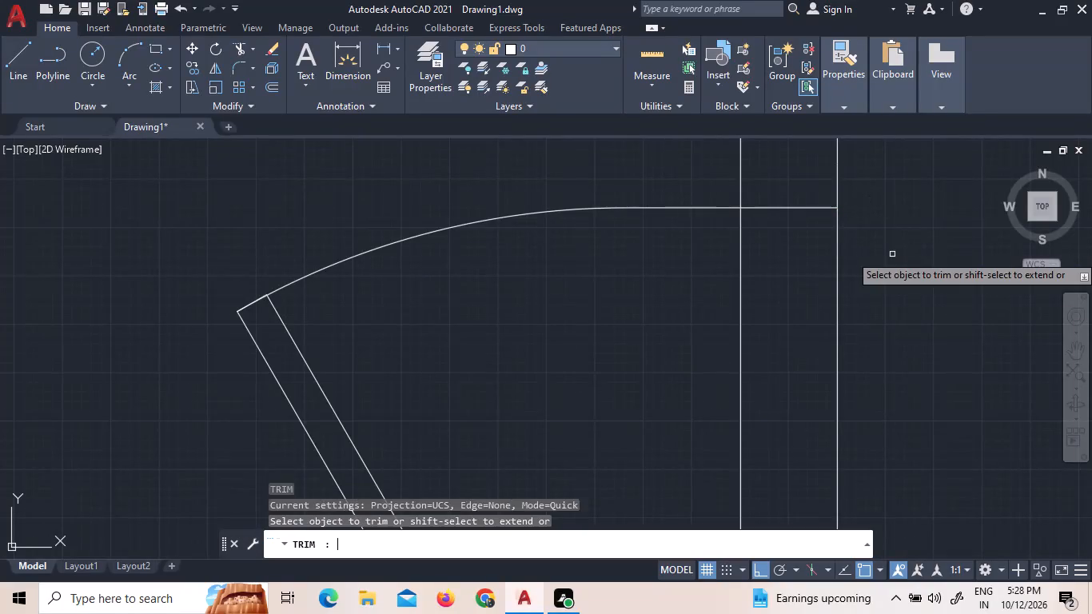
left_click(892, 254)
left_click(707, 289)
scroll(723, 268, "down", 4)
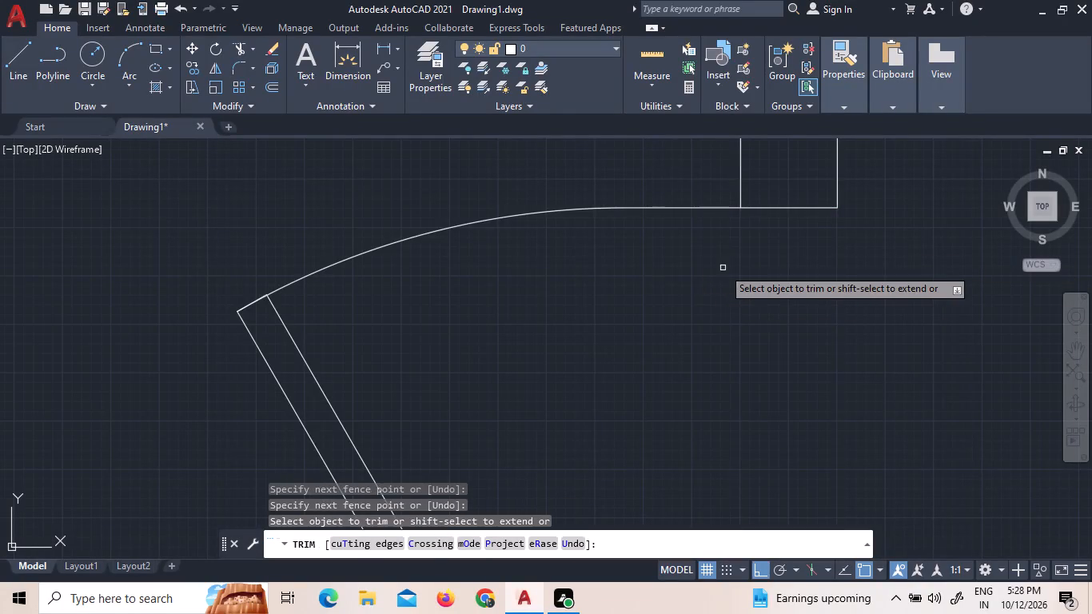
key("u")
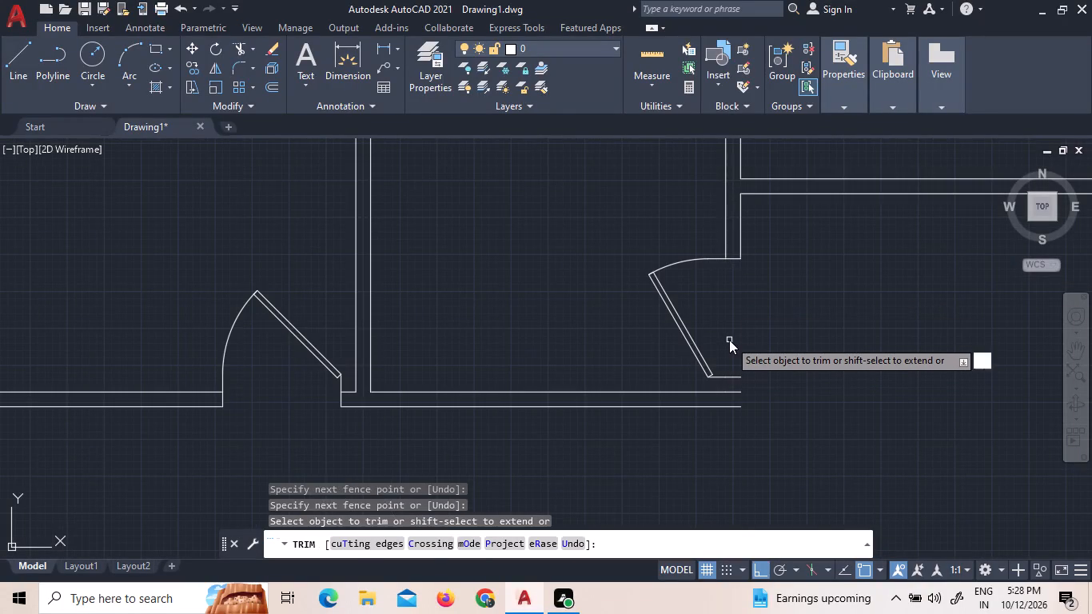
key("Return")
Trim both east wall lines between the door's two jambs, plus the leftover line crossing the wall corner below the door.
scroll(736, 339, "down", 3)
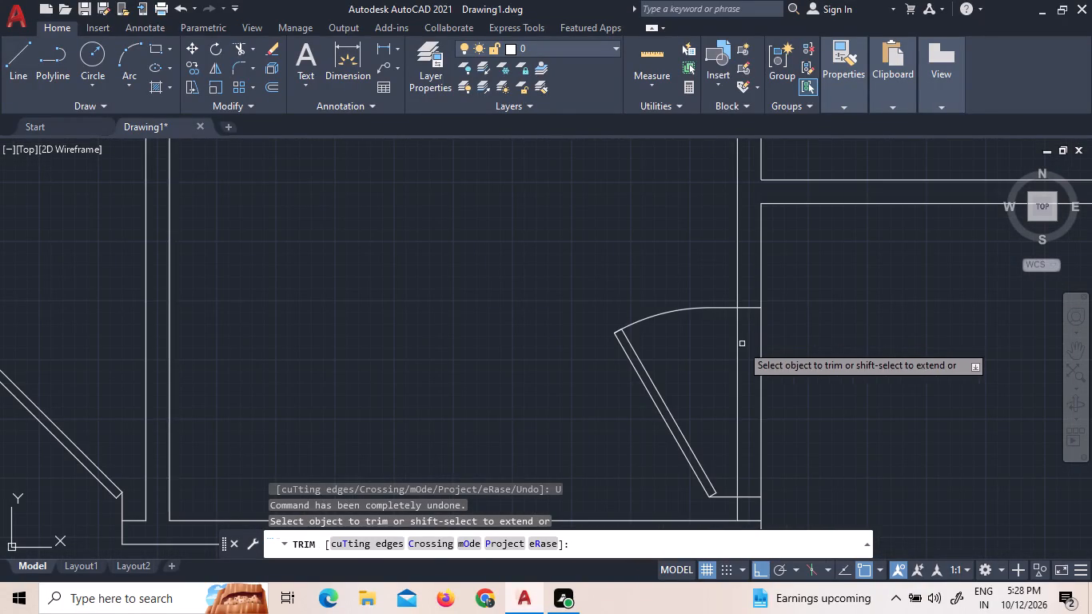
left_click(731, 345)
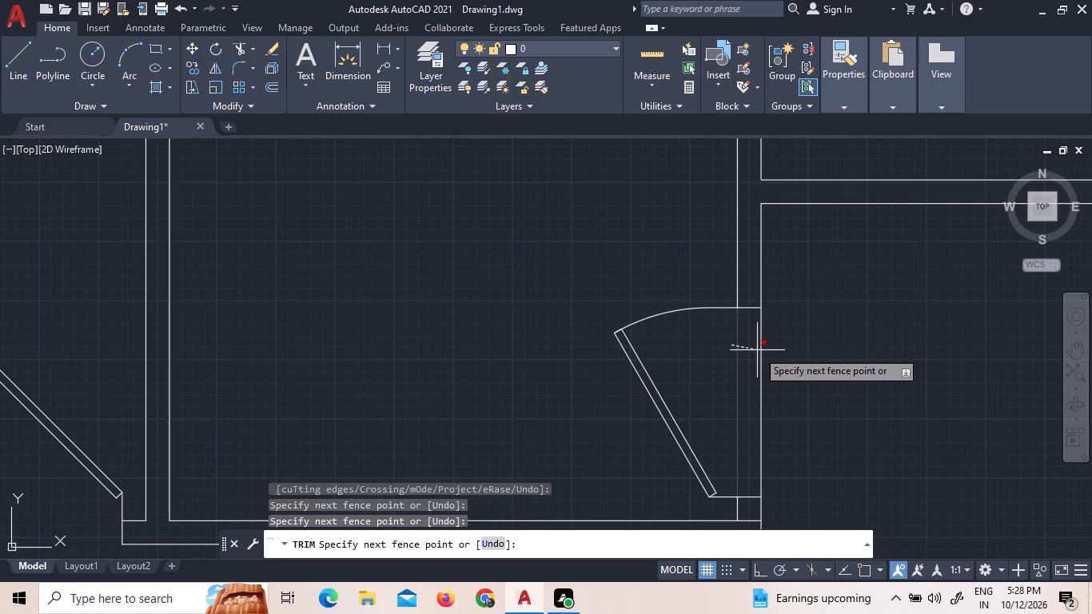
left_click(768, 348)
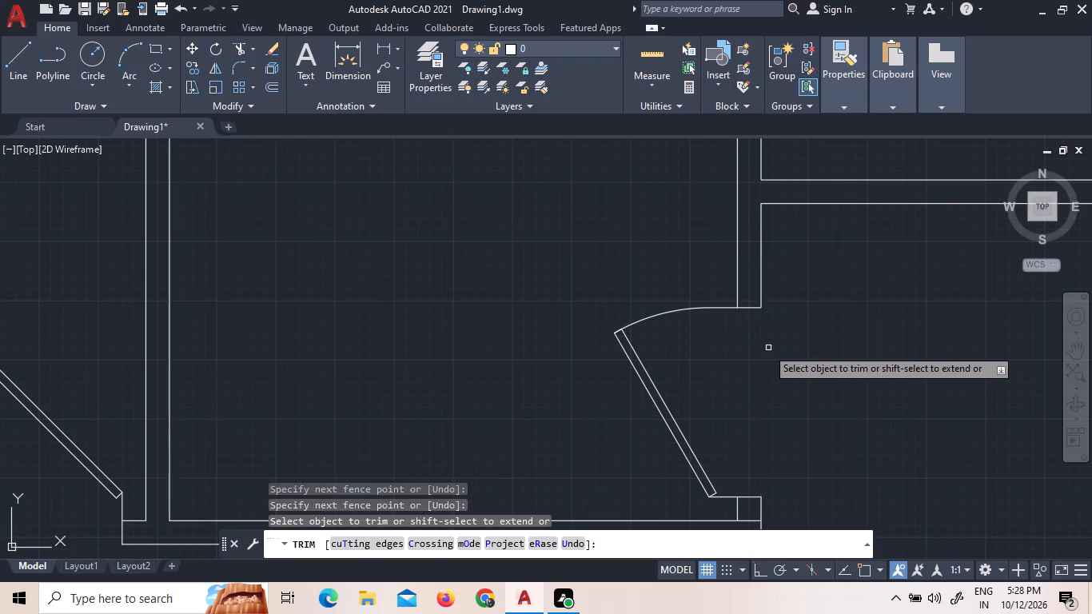
scroll(767, 348, "down", 2)
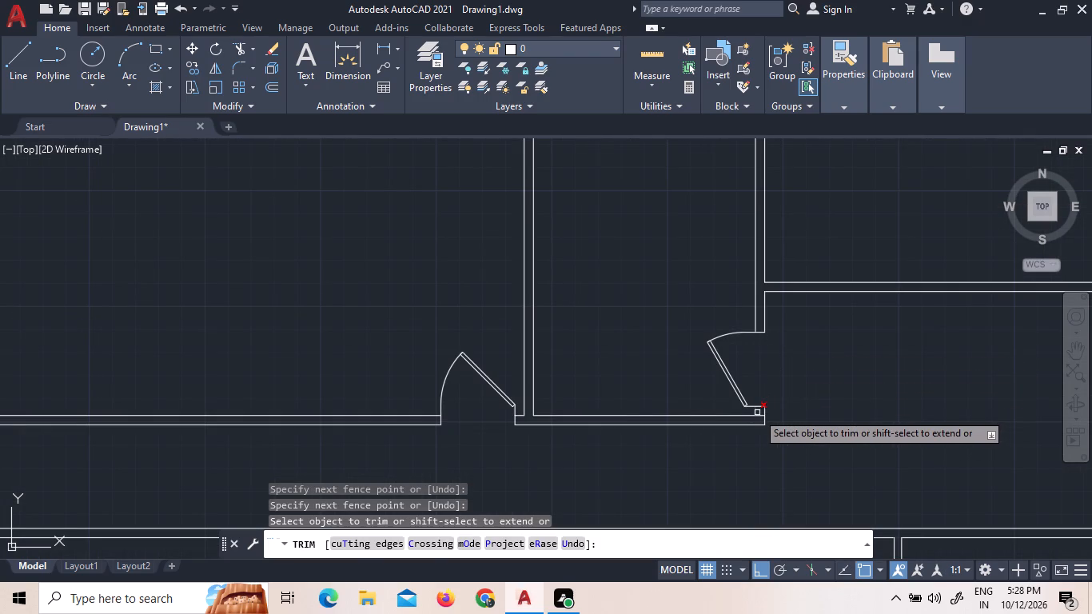
scroll(761, 419, "up", 4)
left_click(763, 417)
left_click(758, 399)
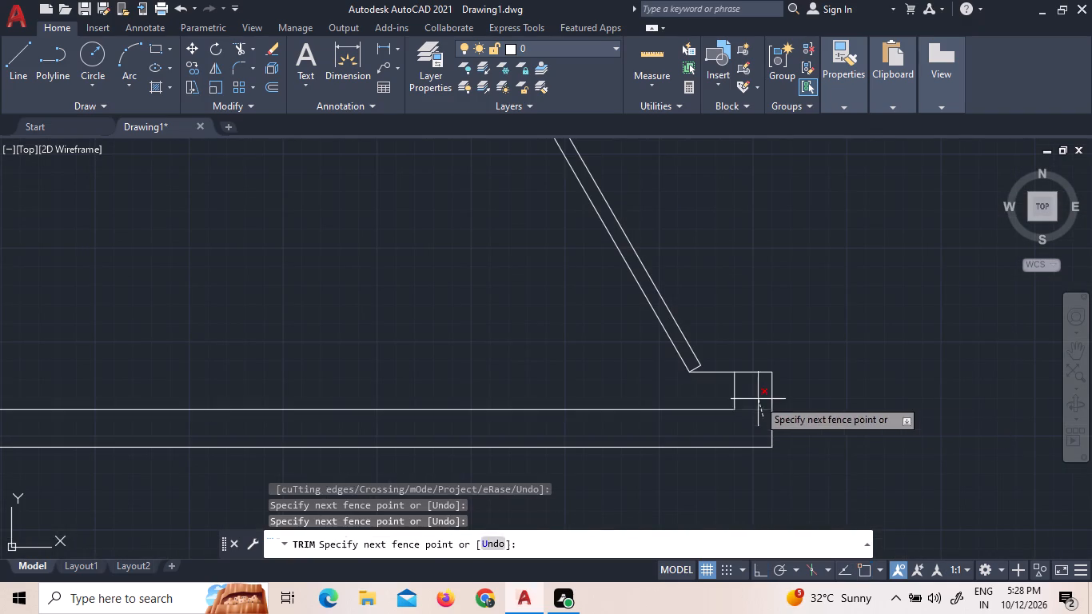
Trim the inner south wall line across the narrow space between the third room and the two small northeast rooms.
scroll(758, 399, "down", 4)
middle_click_drag(815, 345, 414, 265)
scroll(422, 269, "down", 1)
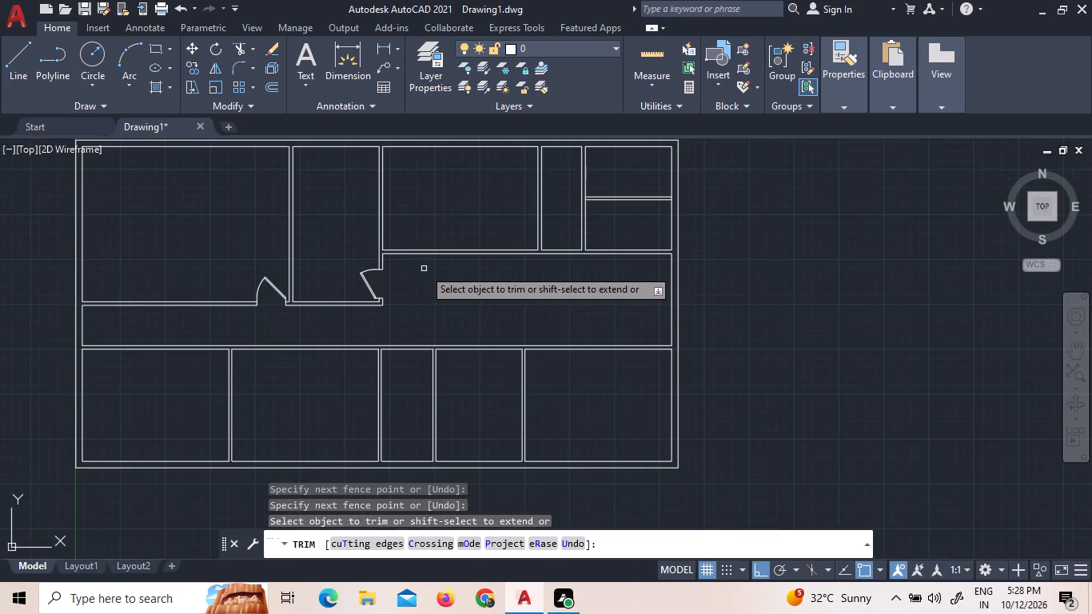
left_click(572, 246)
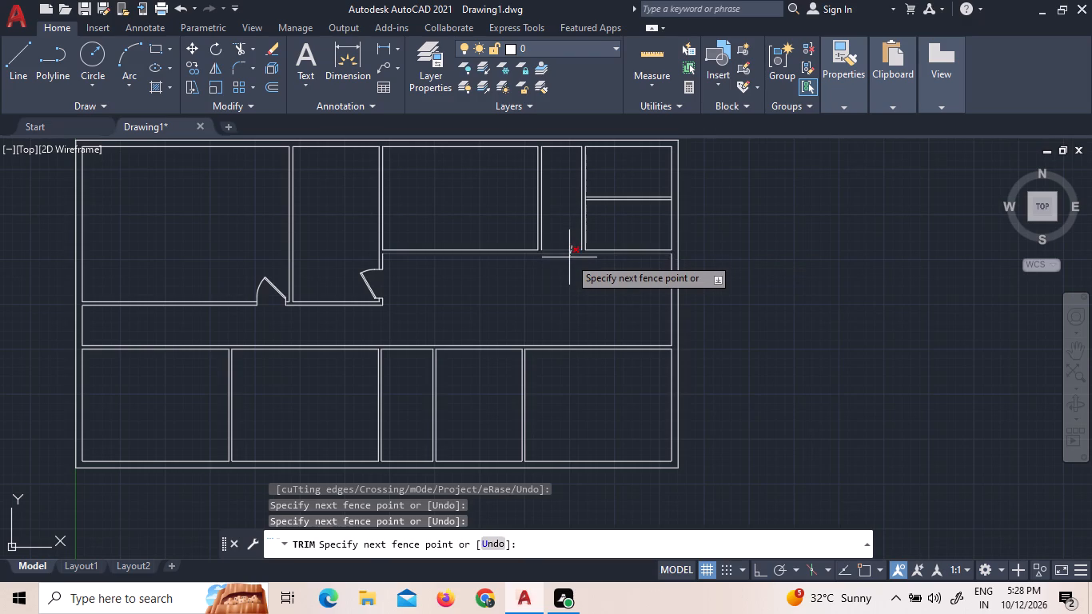
scroll(576, 250, "up", 3)
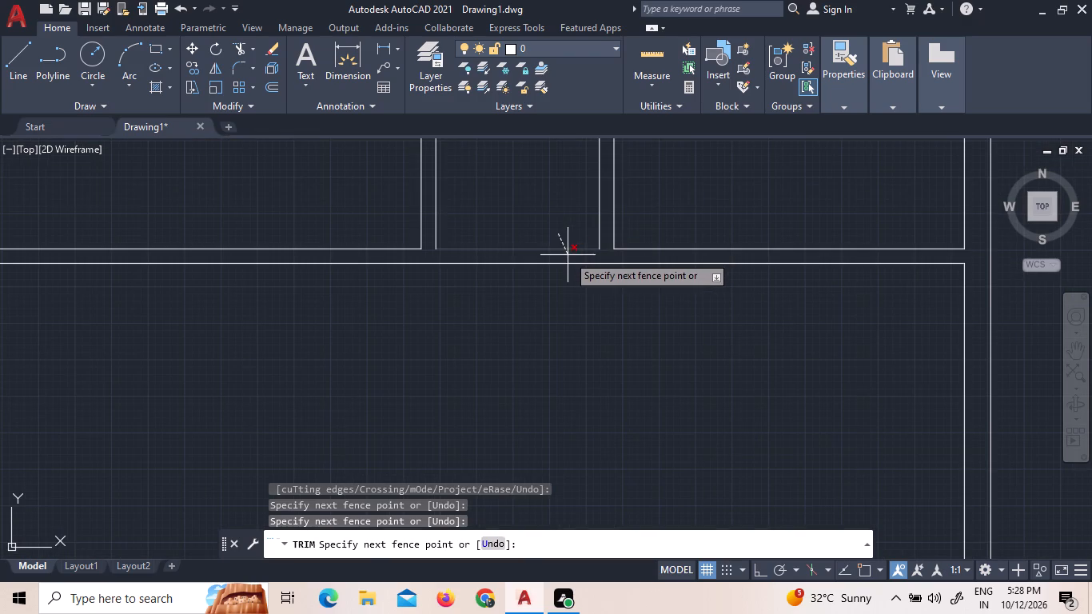
left_click(568, 255)
scroll(568, 255, "down", 2)
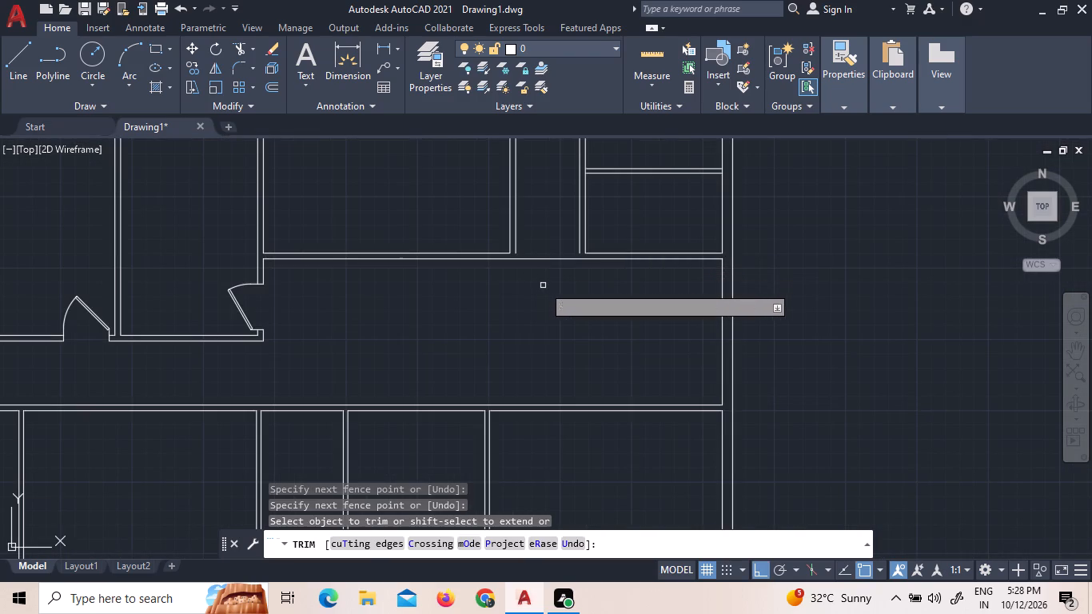
key("Escape")
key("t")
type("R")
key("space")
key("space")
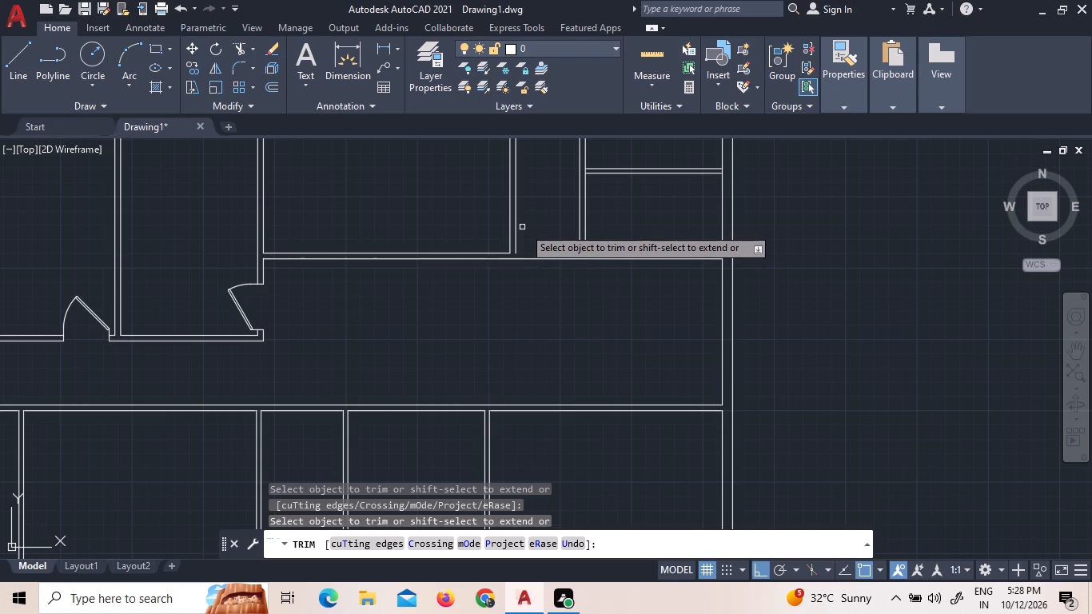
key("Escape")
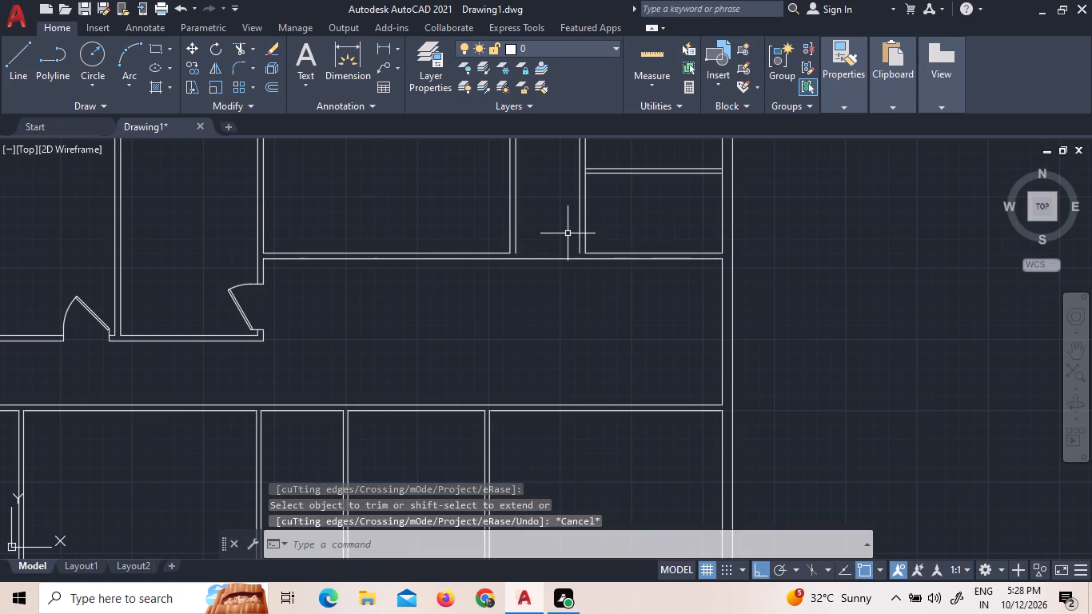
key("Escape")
Extend the two partition lines bordering the narrow space down to the remaining south wall line.
type("EX")
key("space")
key("space")
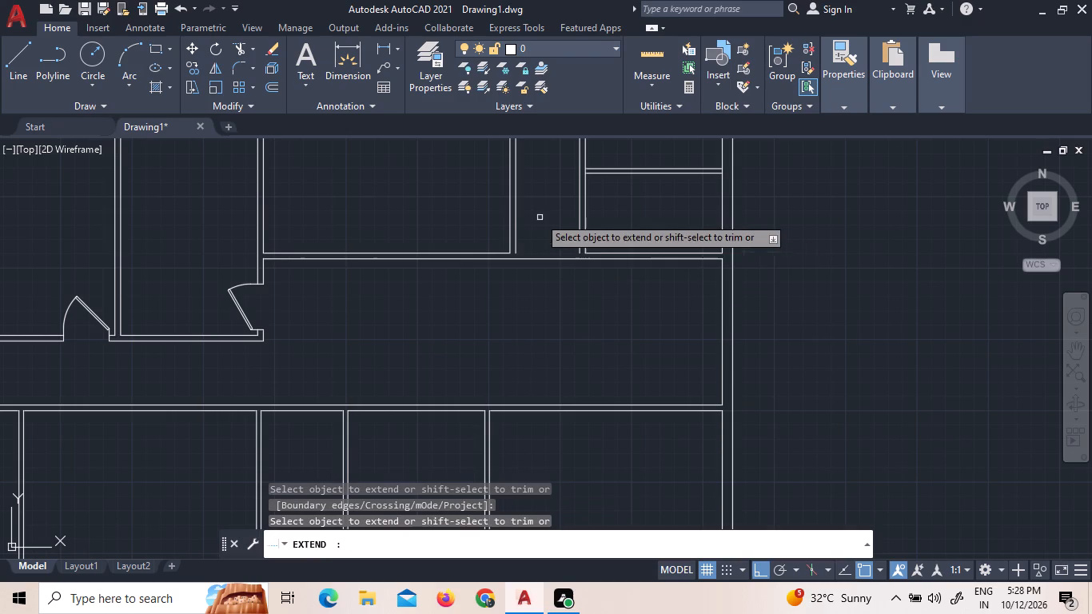
left_click(517, 216)
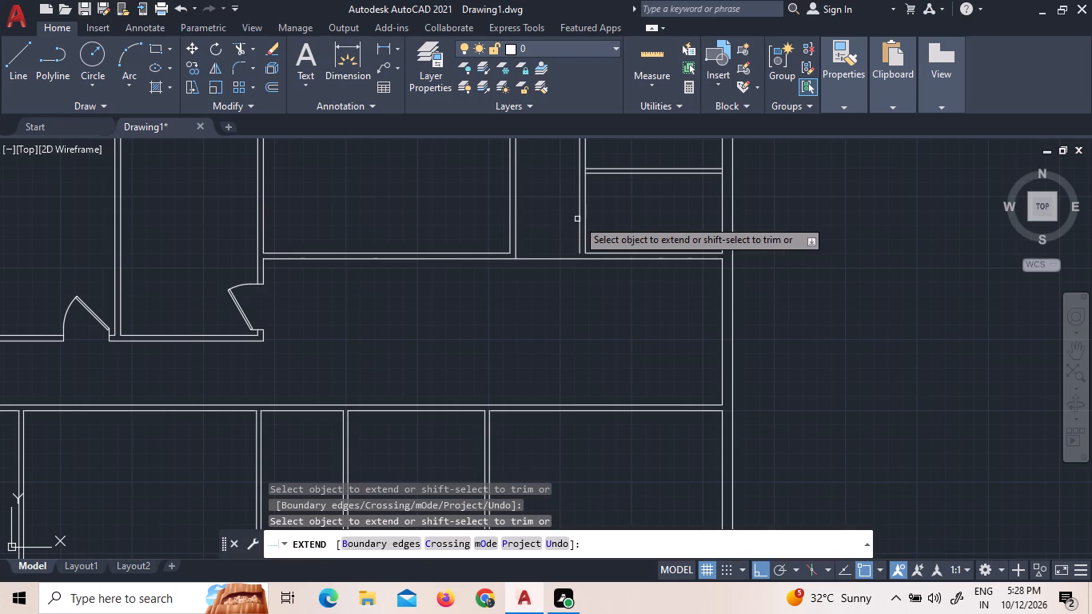
left_click(579, 219)
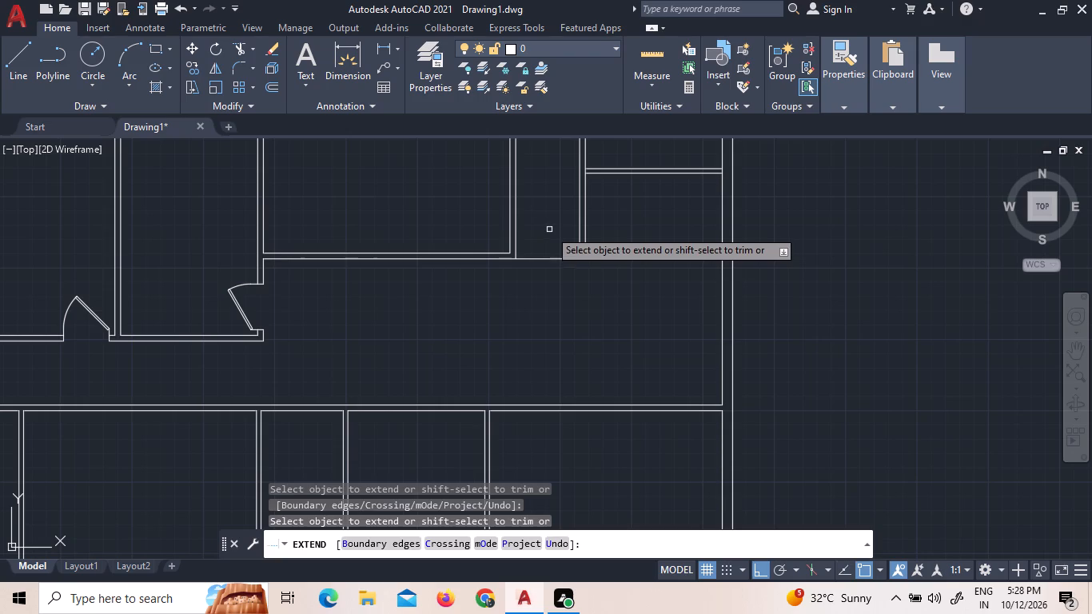
key("Escape")
key("Escape")
Trim the remaining wall line across the south end of the narrow space to open it to the hall.
key("t")
key("r")
key("space")
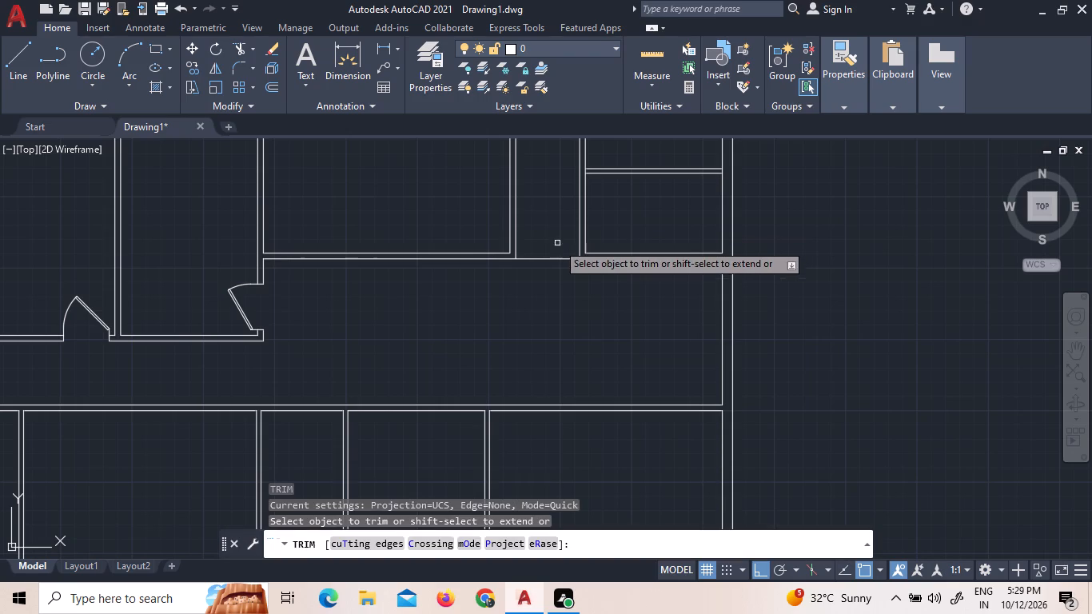
left_click(555, 258)
Draw a line across the west end of the third room's south wall, joining its inner and outer corners at the partition.
scroll(567, 264, "down", 1)
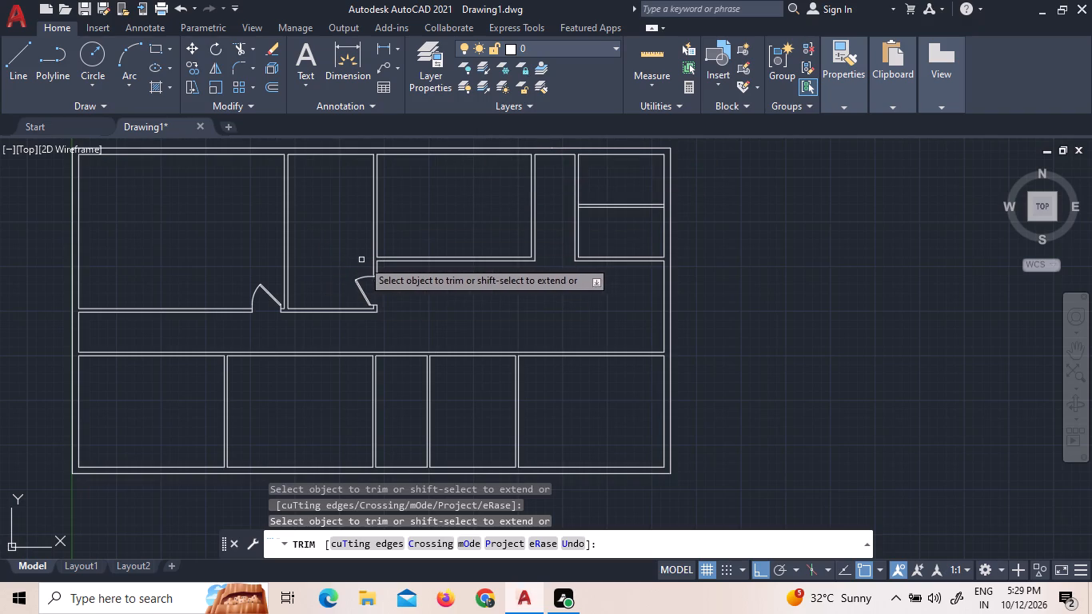
scroll(378, 258, "up", 3)
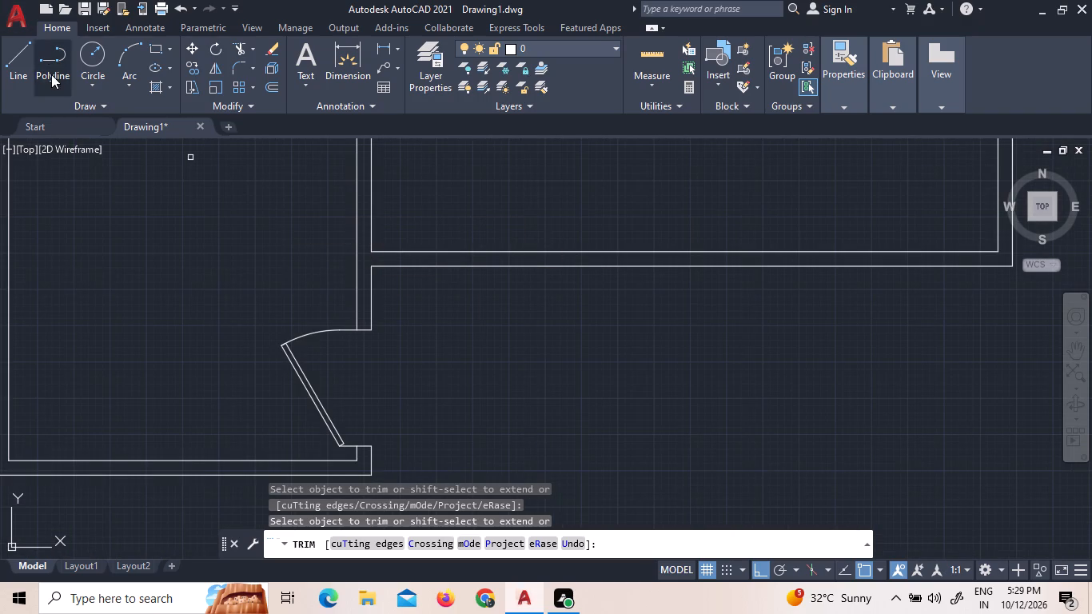
left_click(26, 72)
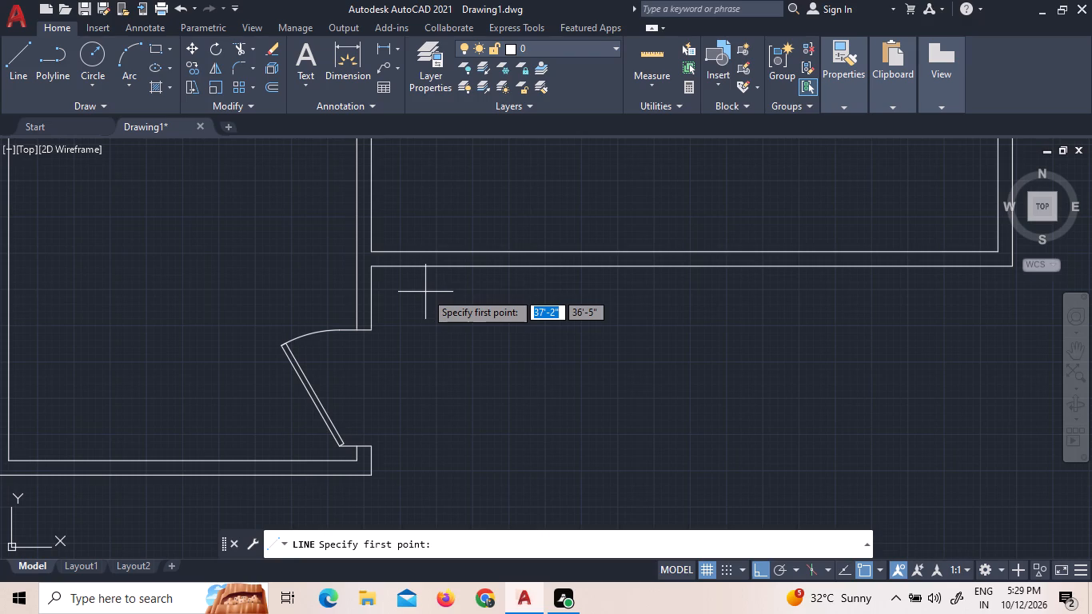
scroll(380, 266, "up", 3)
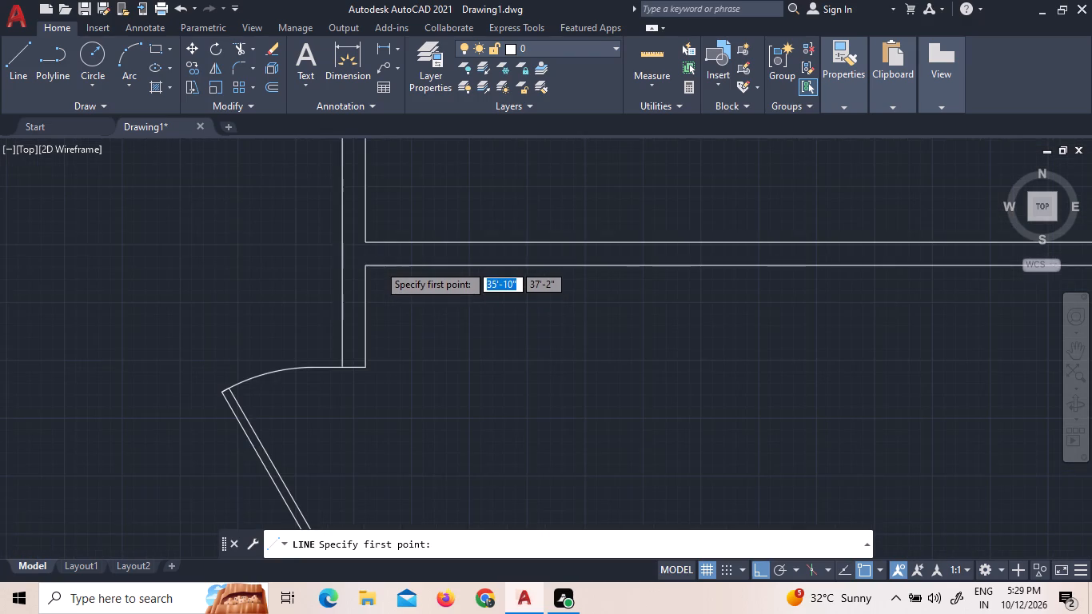
left_click(349, 208)
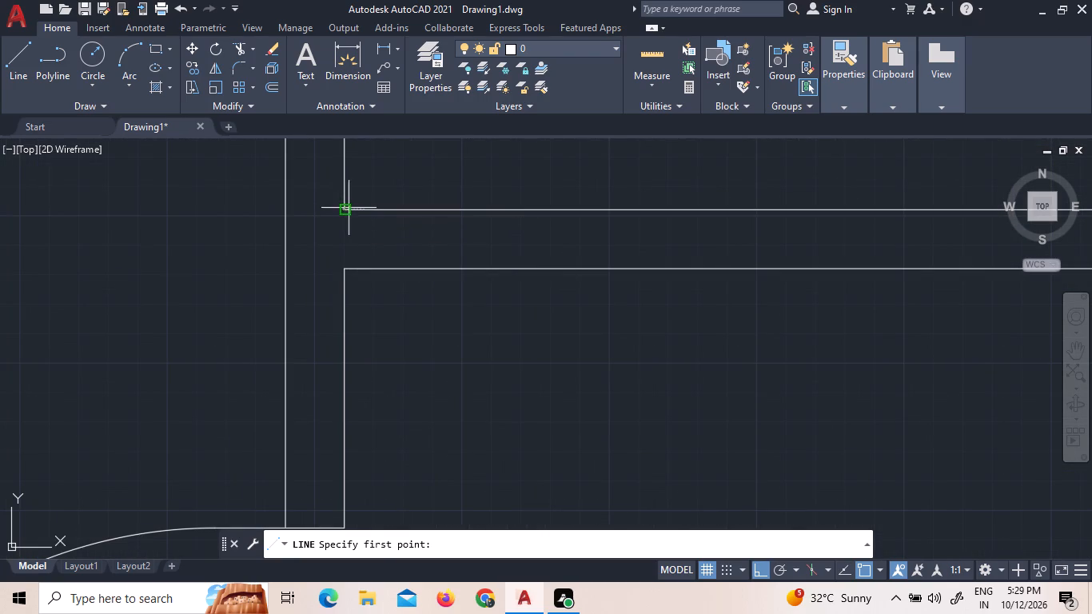
left_click(346, 267)
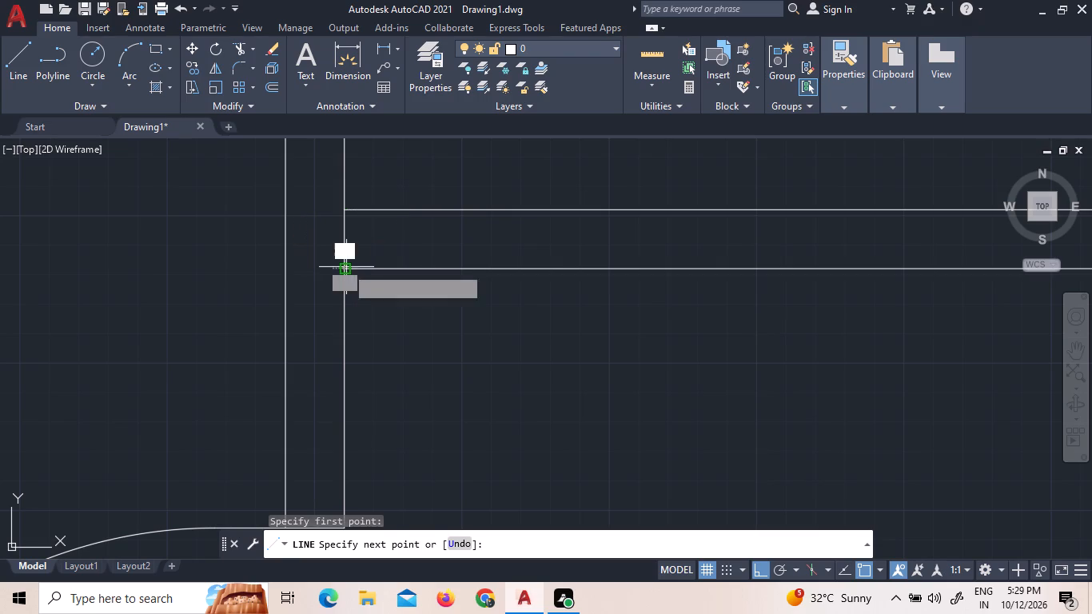
key("Escape")
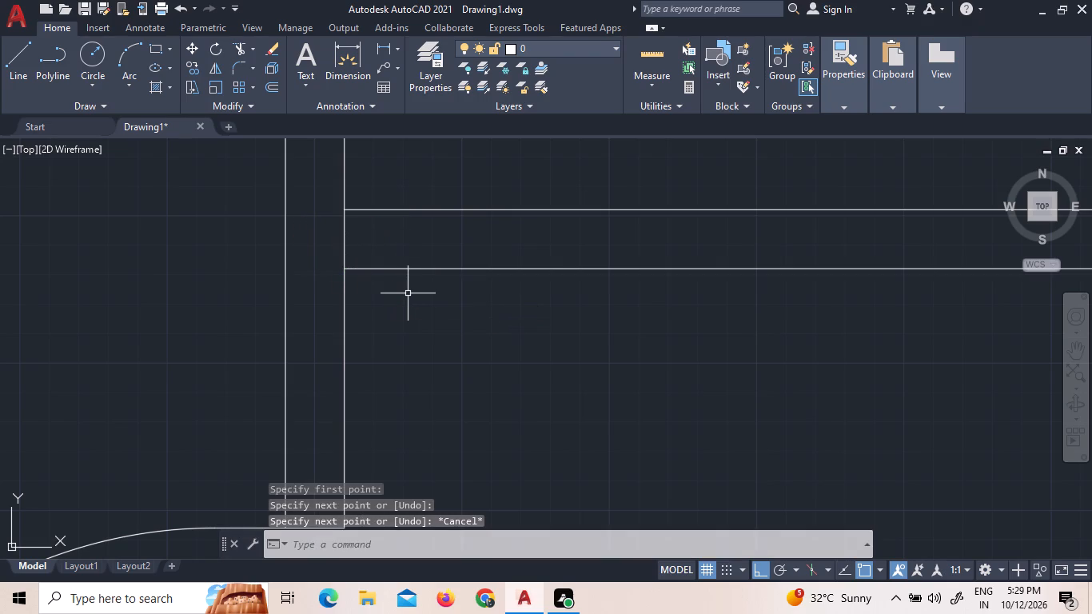
Offset the line at the third room's southwest corner 5" east along the south wall as a jamb line.
key("o")
key("Return")
type("5\"")
key("Return")
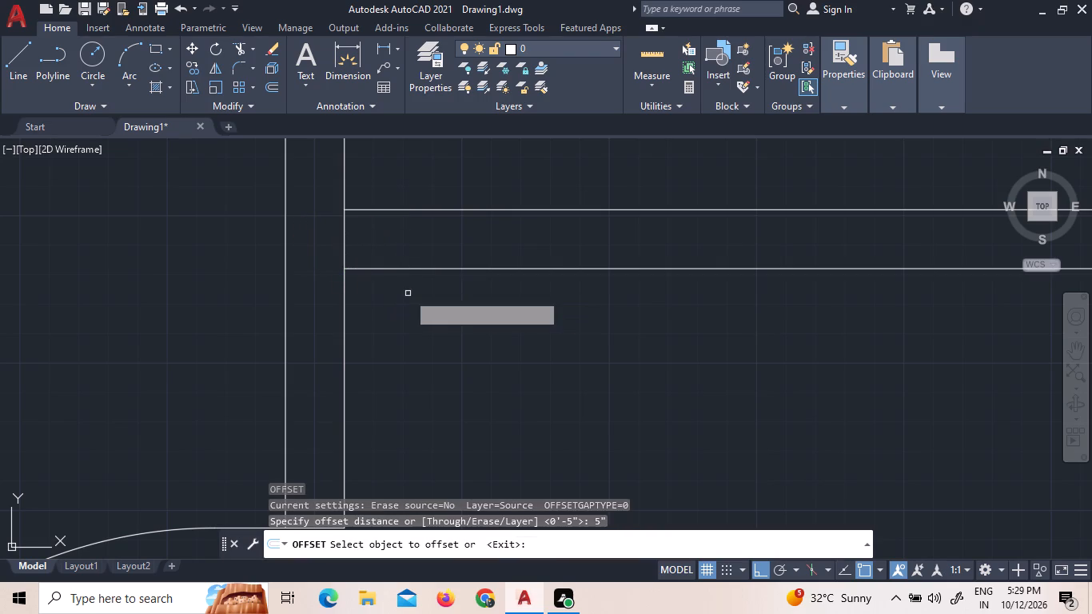
left_click(346, 253)
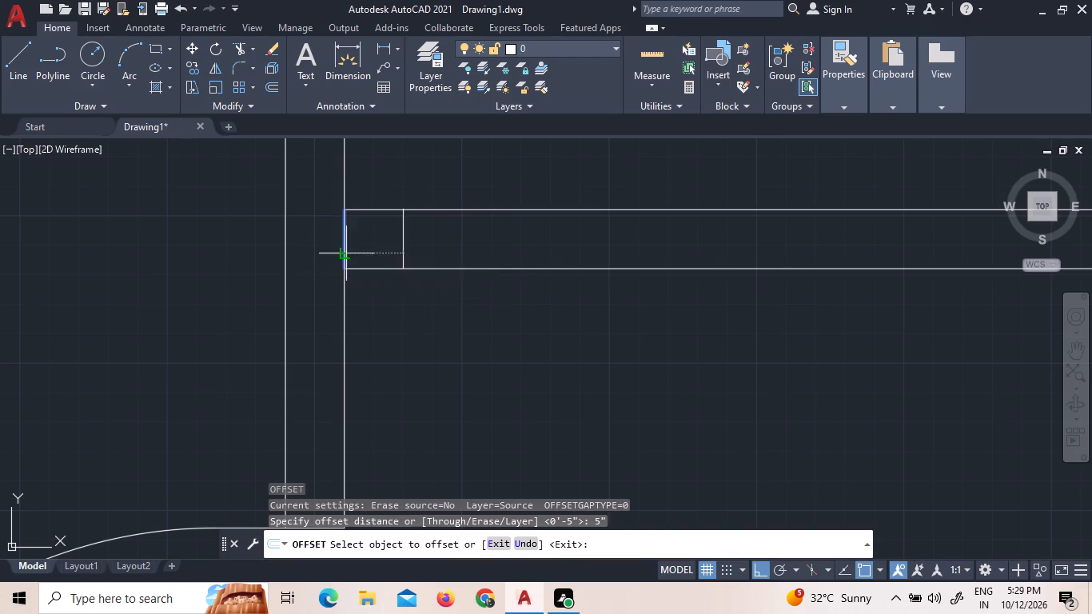
left_click(377, 257)
key("Escape")
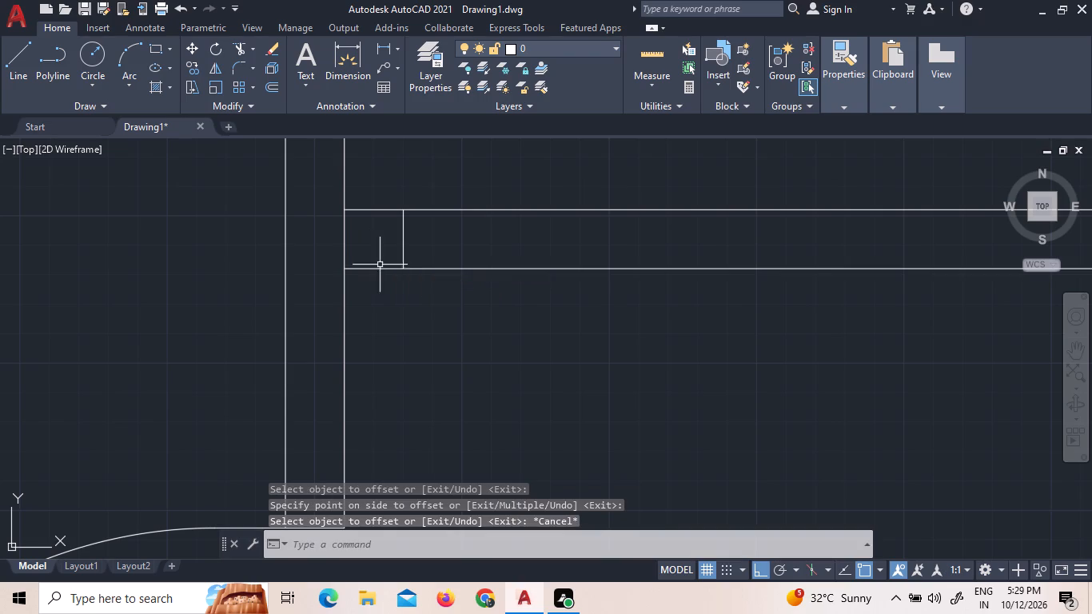
Insert the Door - Imperial block from the tool palettes beside the jamb line in the third room's south wall.
type("TP")
key("Return")
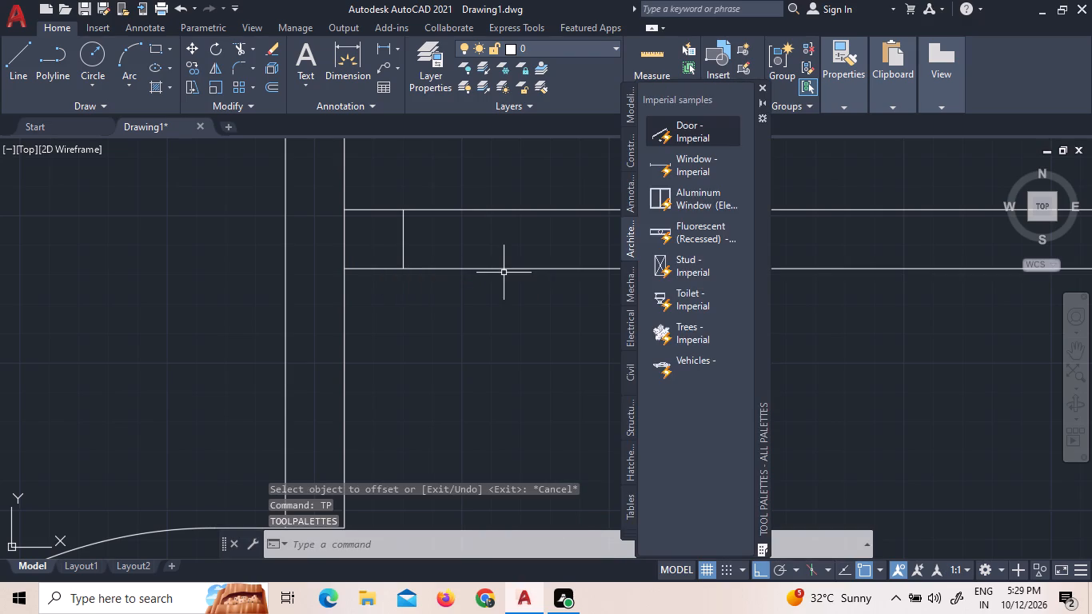
left_click_drag(701, 134, 549, 320)
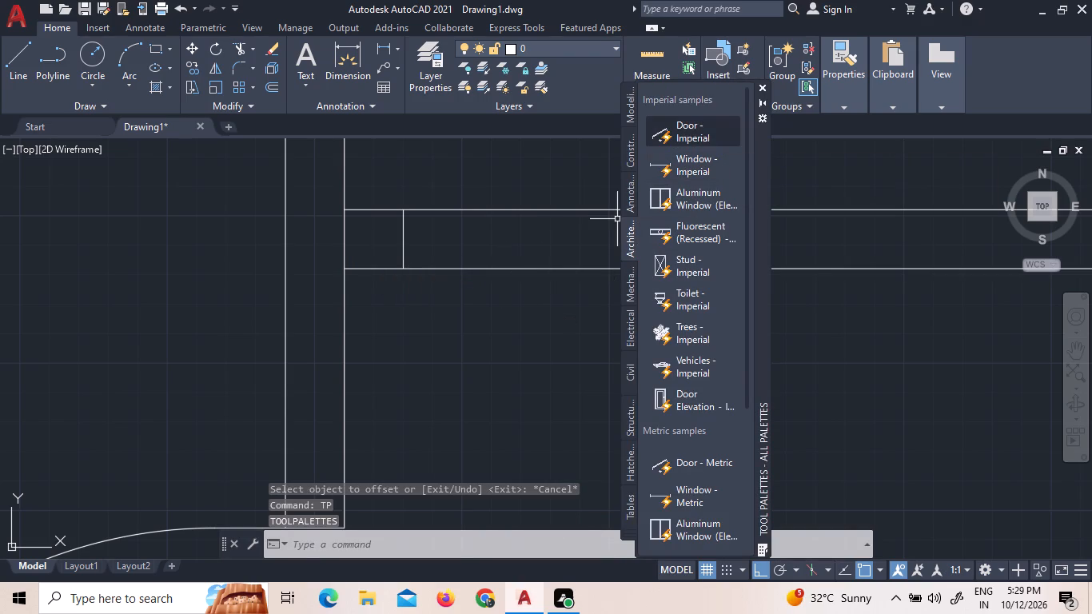
left_click_drag(549, 320, 542, 326)
scroll(545, 343, "down", 3)
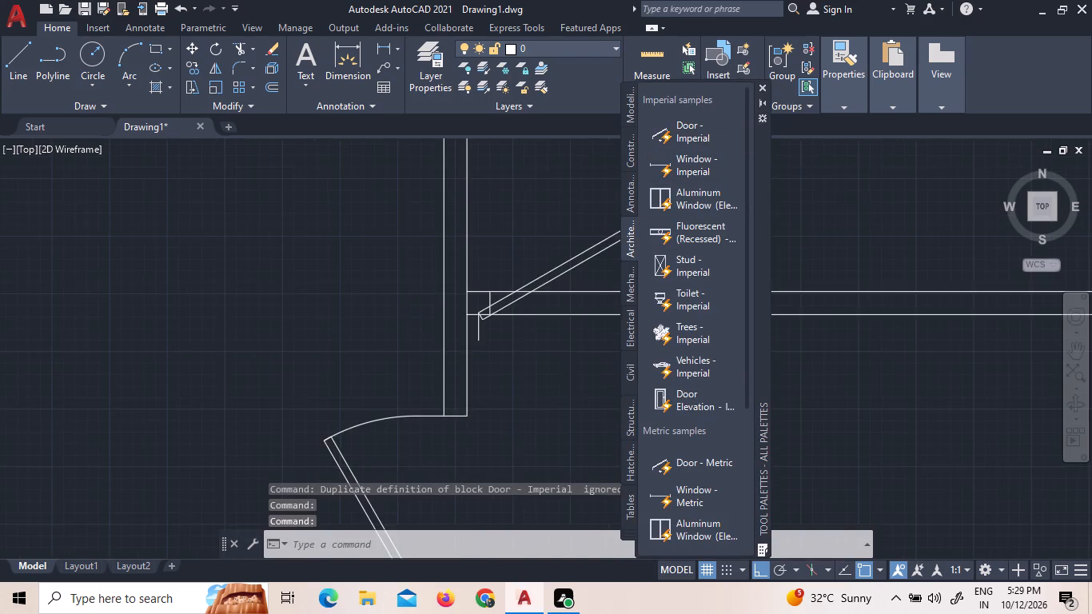
left_click(764, 84)
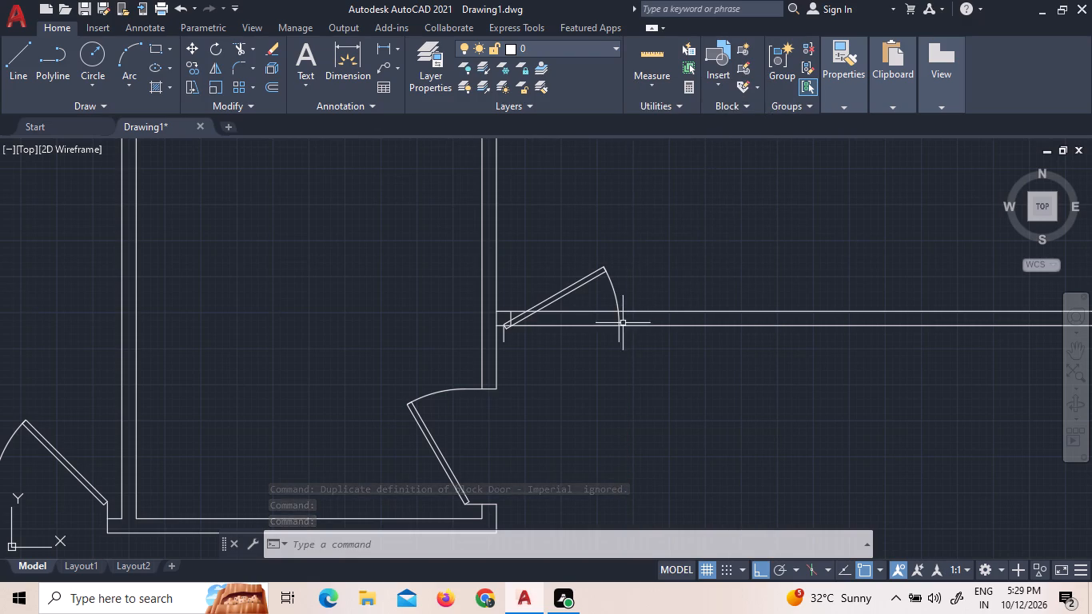
Move the inserted door so the lower end of its hinge-side frame meets the jamb line's north endpoint.
left_click(603, 297)
left_click(582, 259)
right_click(582, 259)
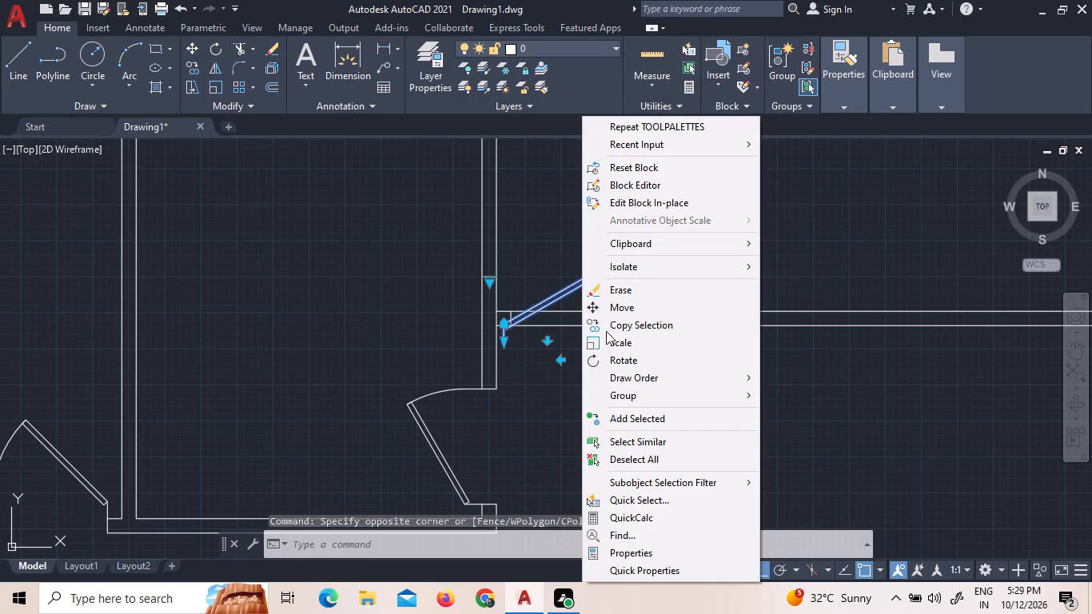
left_click(616, 305)
scroll(494, 336, "up", 3)
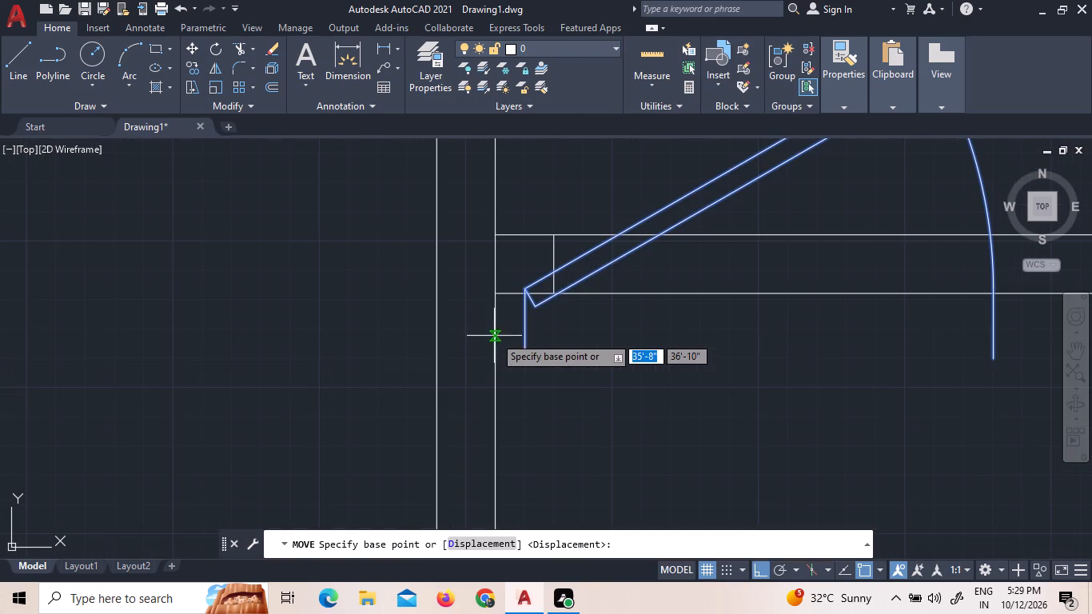
left_click_drag(529, 361, 537, 356)
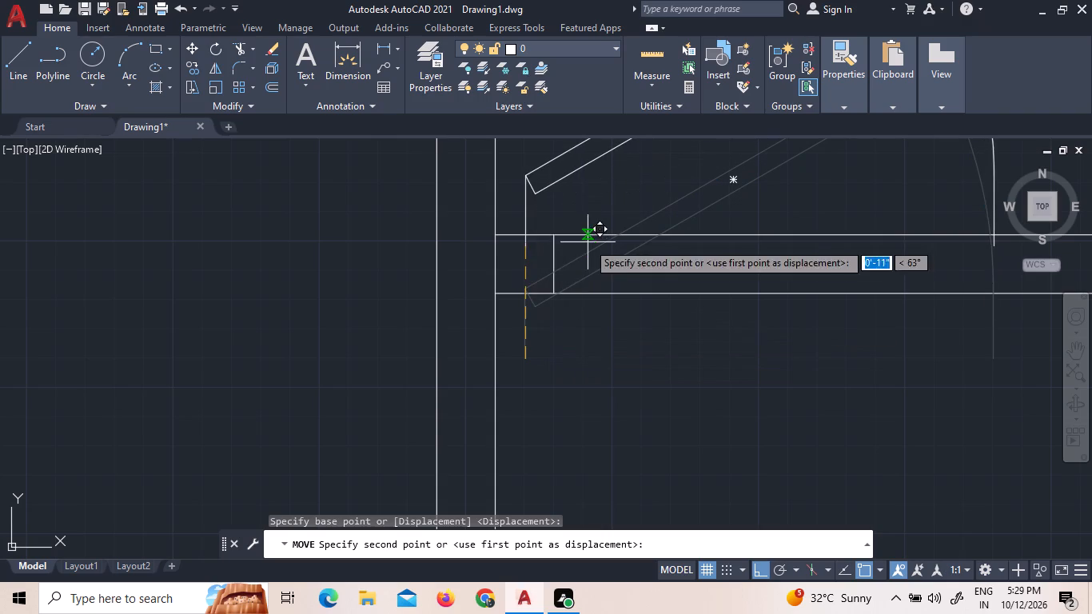
left_click(557, 239)
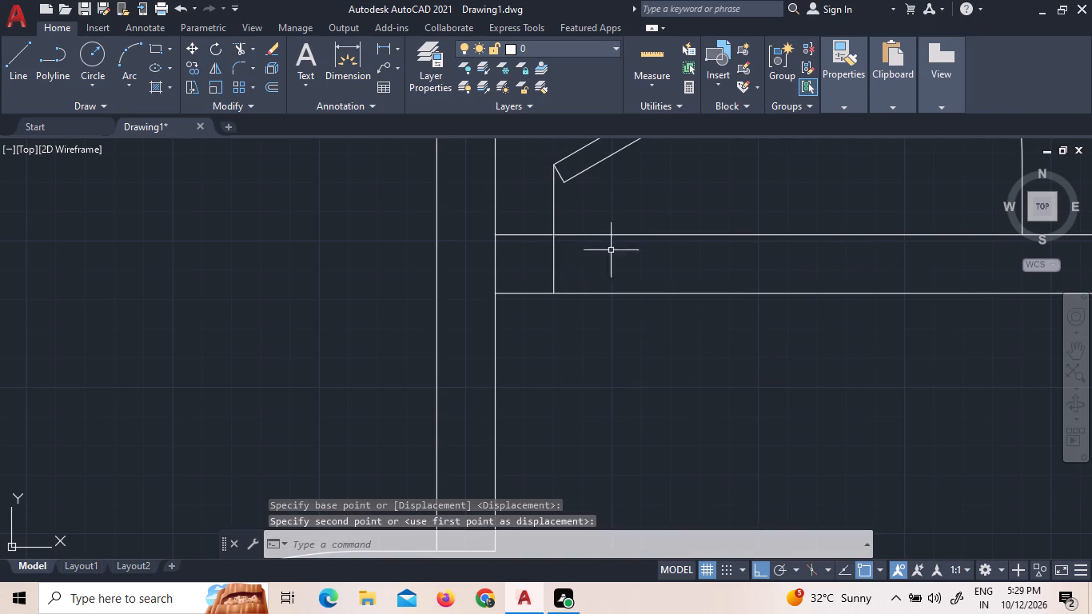
Draw a jamb line across the third room's south wall, from the door's east frame end to the outer wall line.
scroll(672, 269, "down", 2)
left_click(18, 65)
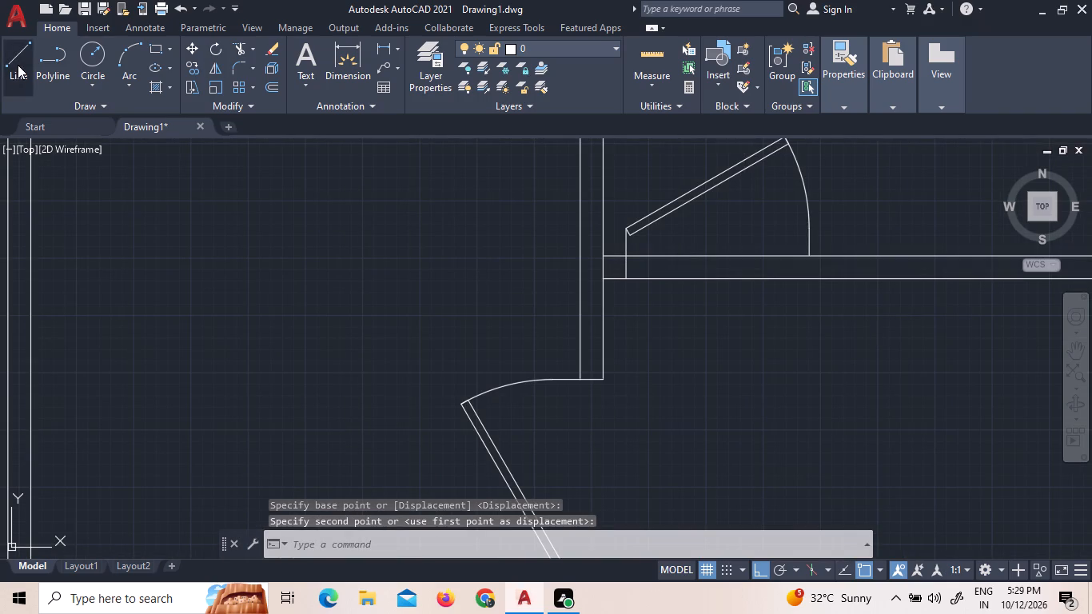
scroll(837, 270, "up", 3)
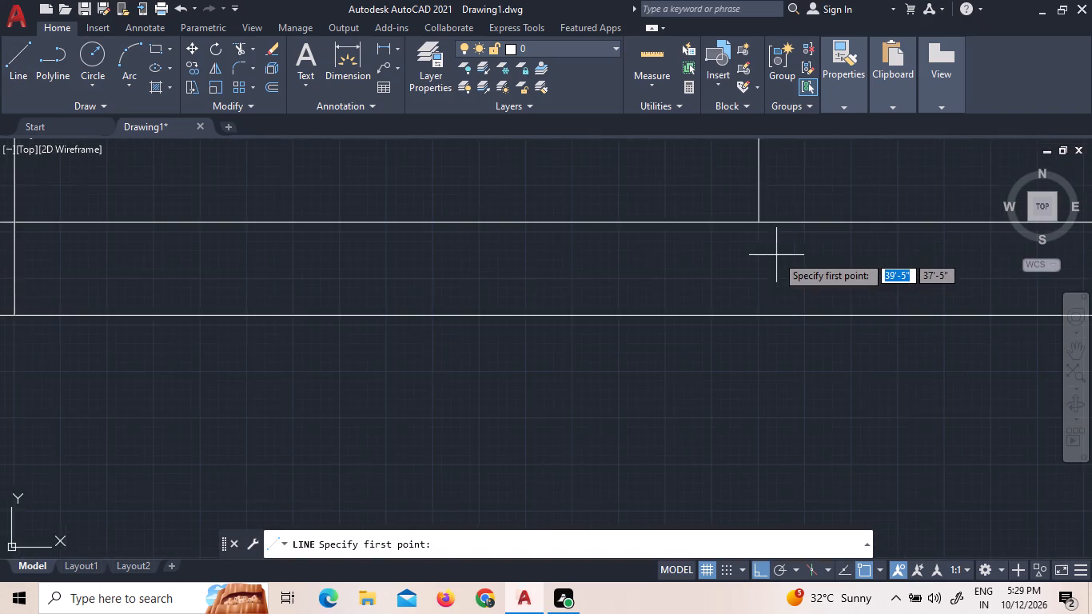
scroll(776, 255, "up", 1)
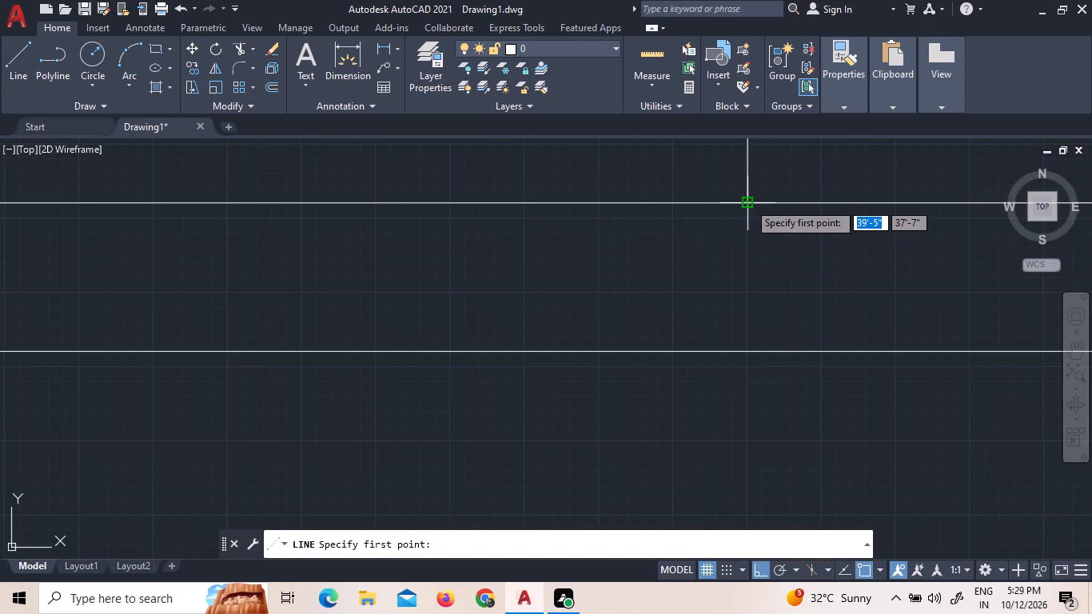
left_click(748, 202)
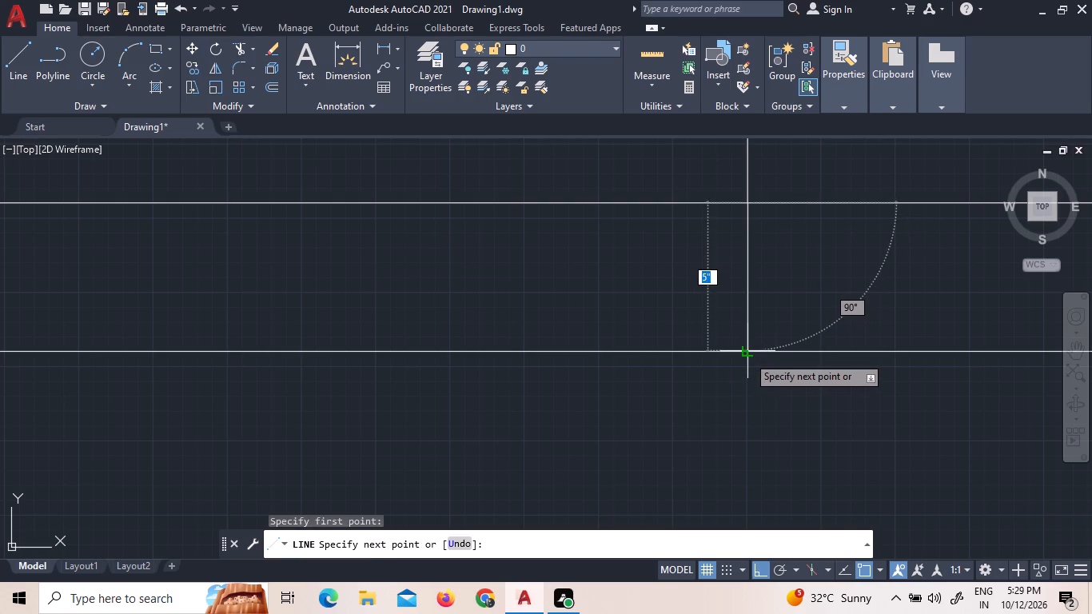
scroll(747, 354, "up", 6)
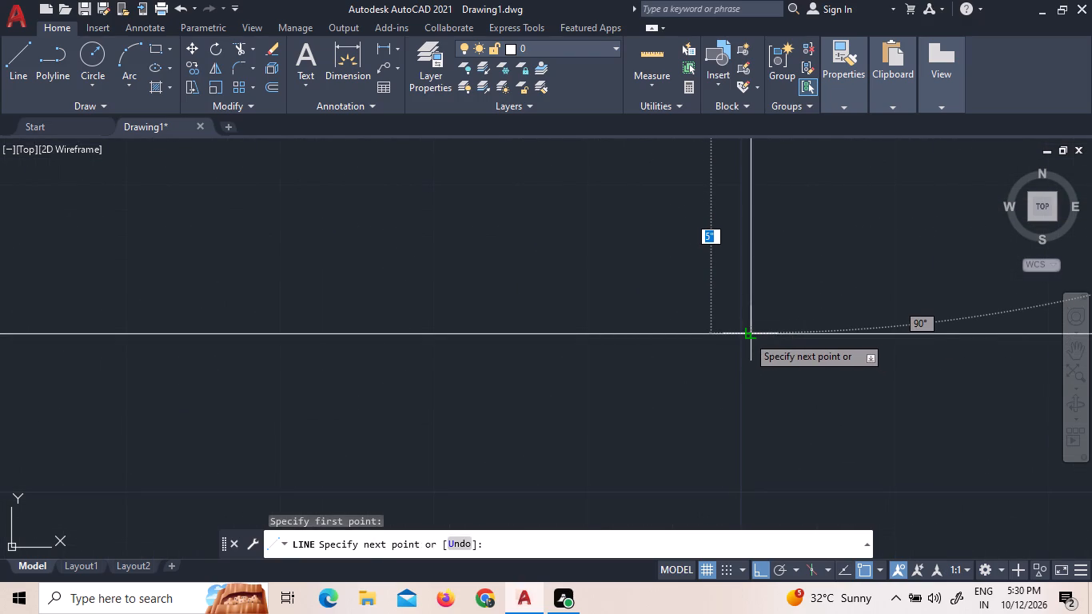
left_click(747, 336)
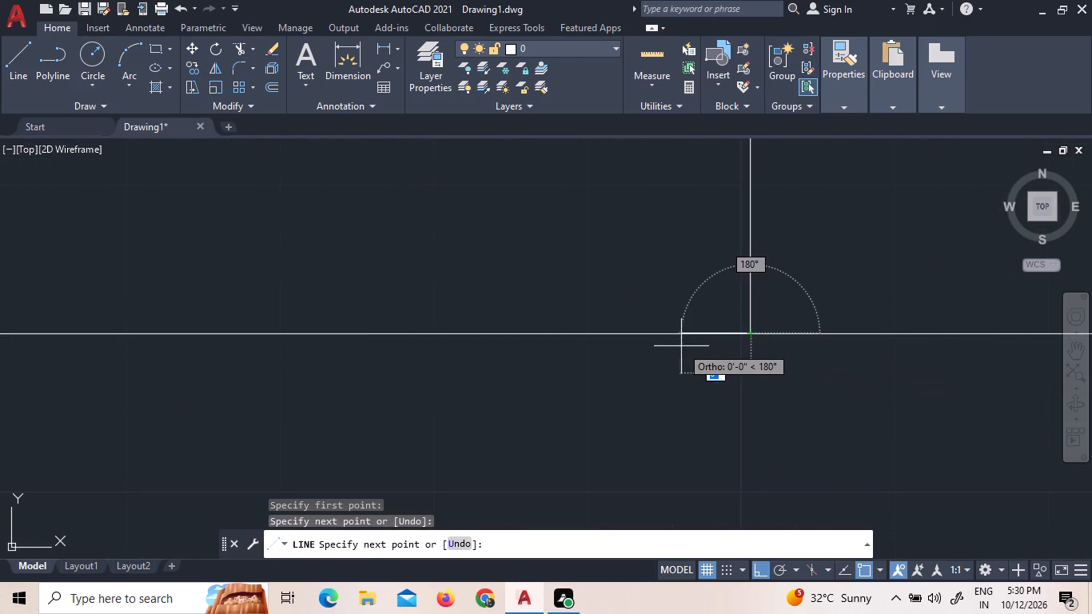
key("Escape")
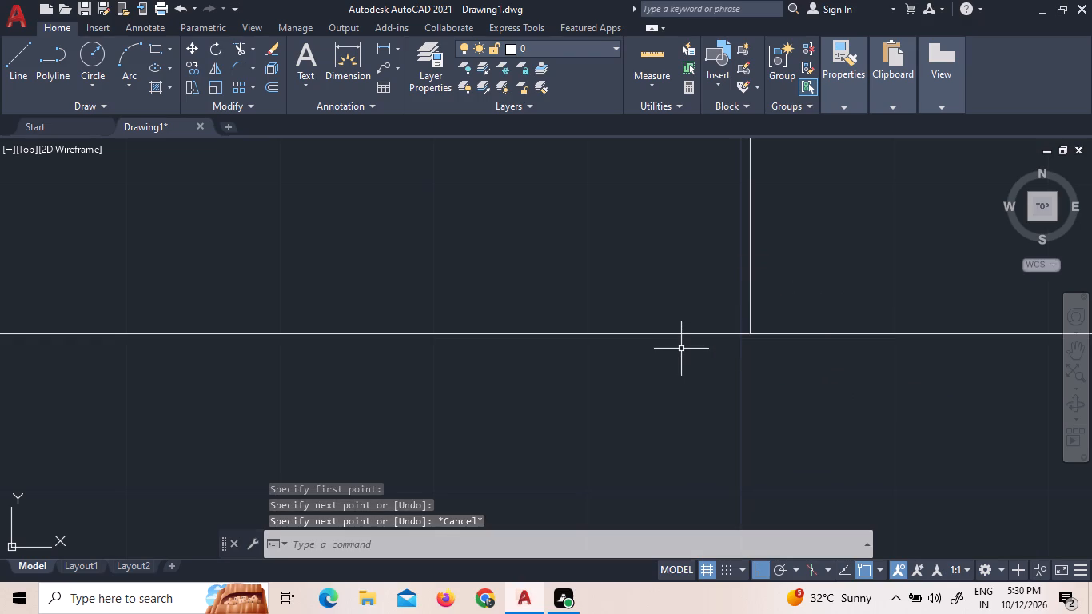
Trim the south wall lines between the door's jambs and the short partition line crossing the wall junction west of the door.
scroll(683, 349, "down", 5)
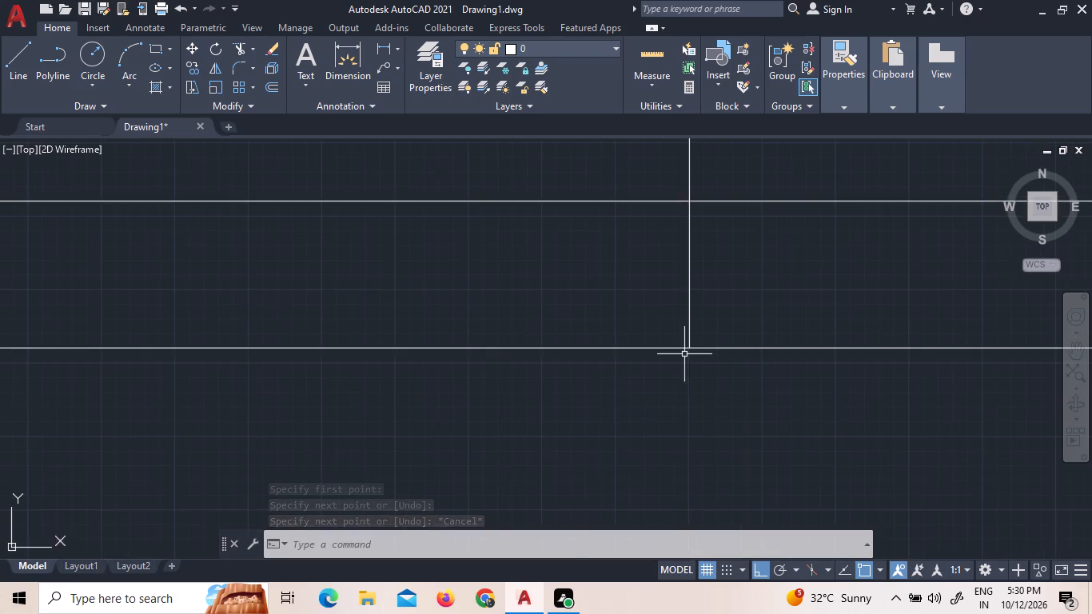
scroll(684, 354, "down", 2)
key("Escape")
type("TR")
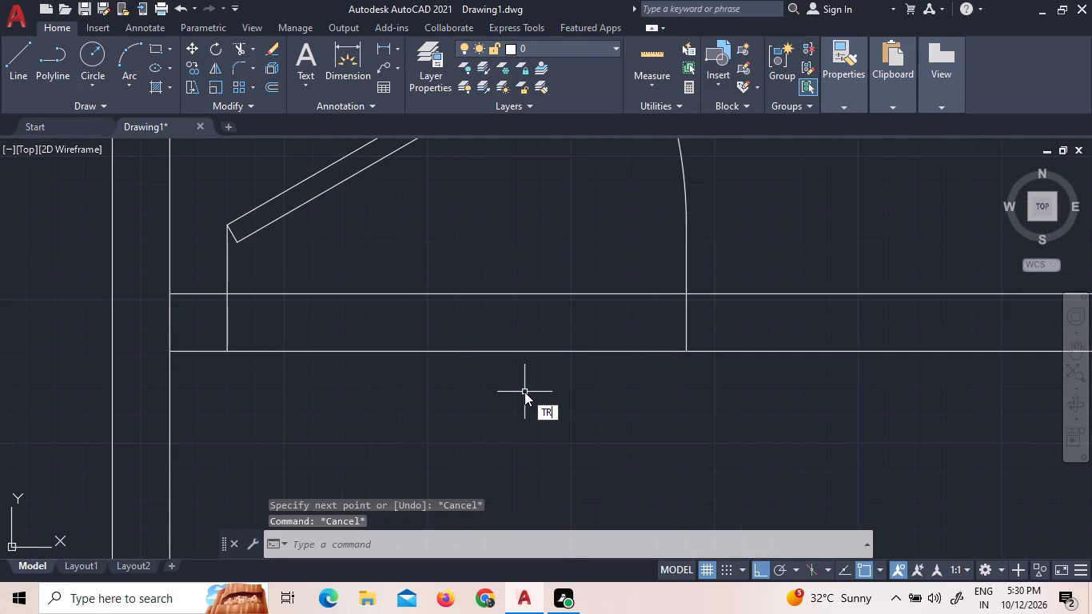
key("space")
left_click(539, 390)
left_click(473, 243)
scroll(536, 325, "down", 3)
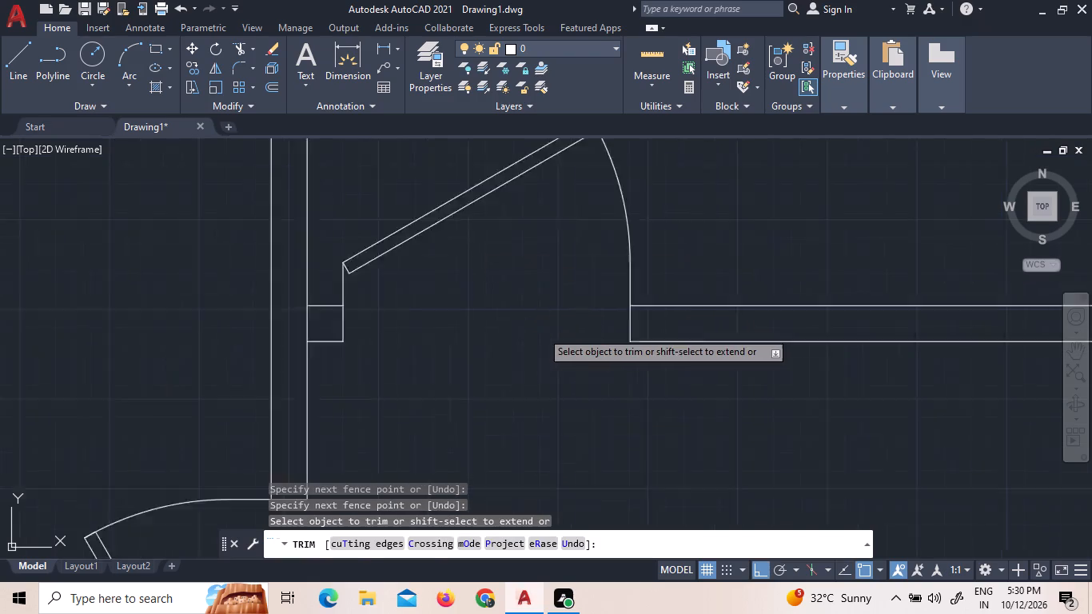
left_click(450, 330)
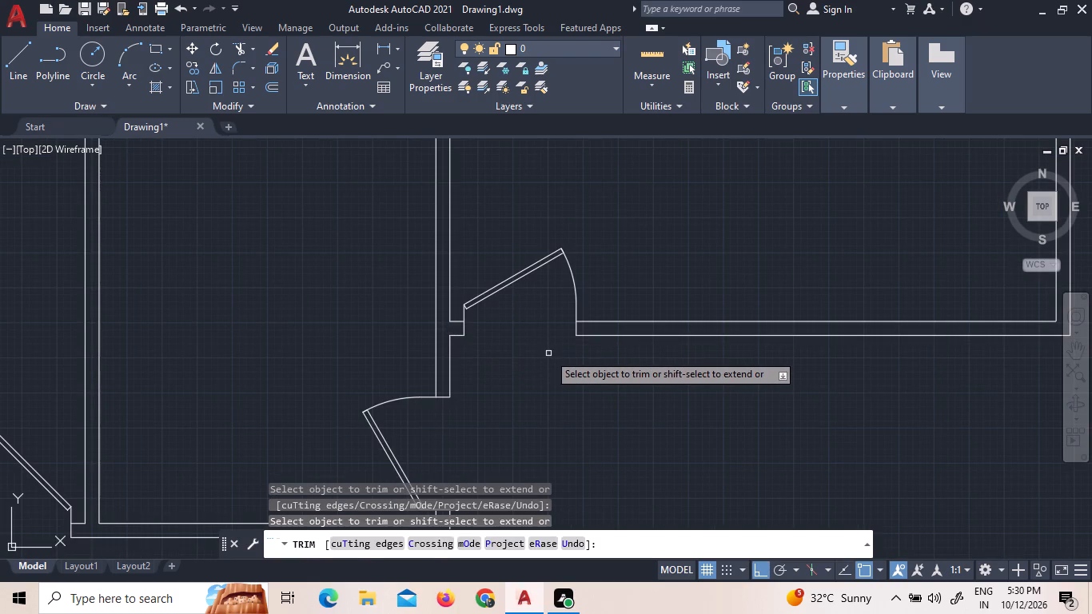
Trim the short wall segments at both ends of the partition between the two northeast rooms, joining it to the walls.
scroll(545, 353, "down", 2)
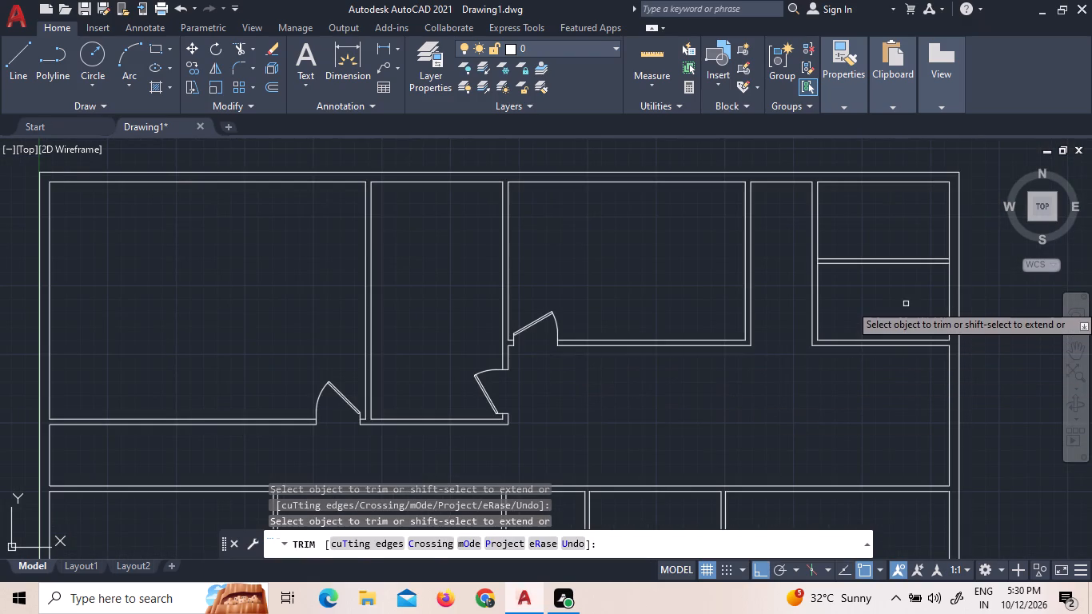
scroll(906, 304, "up", 1)
scroll(982, 244, "up", 3)
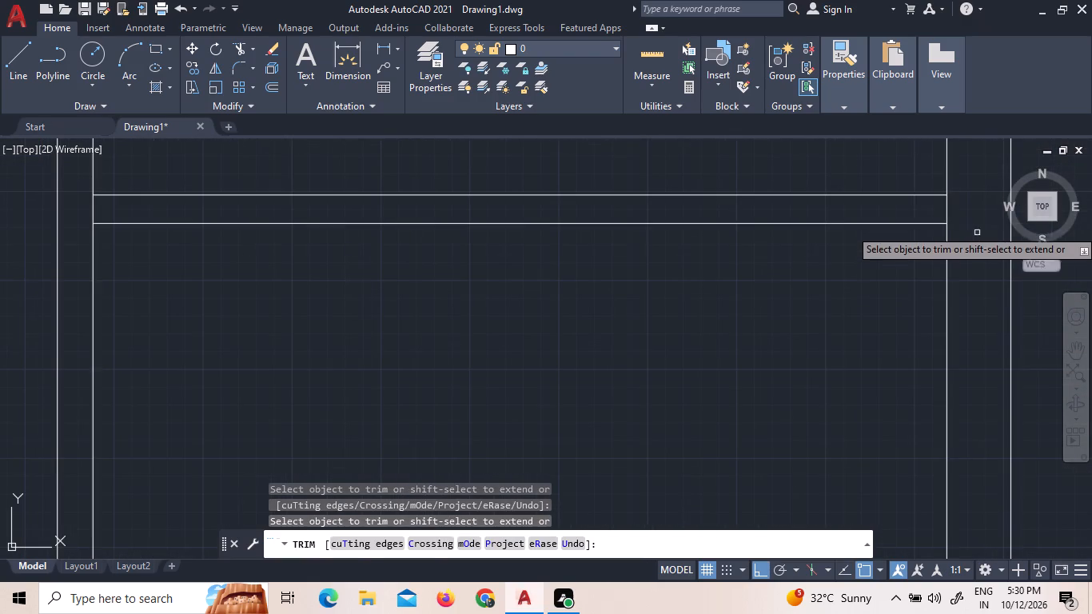
left_click(949, 214)
scroll(970, 223, "down", 2)
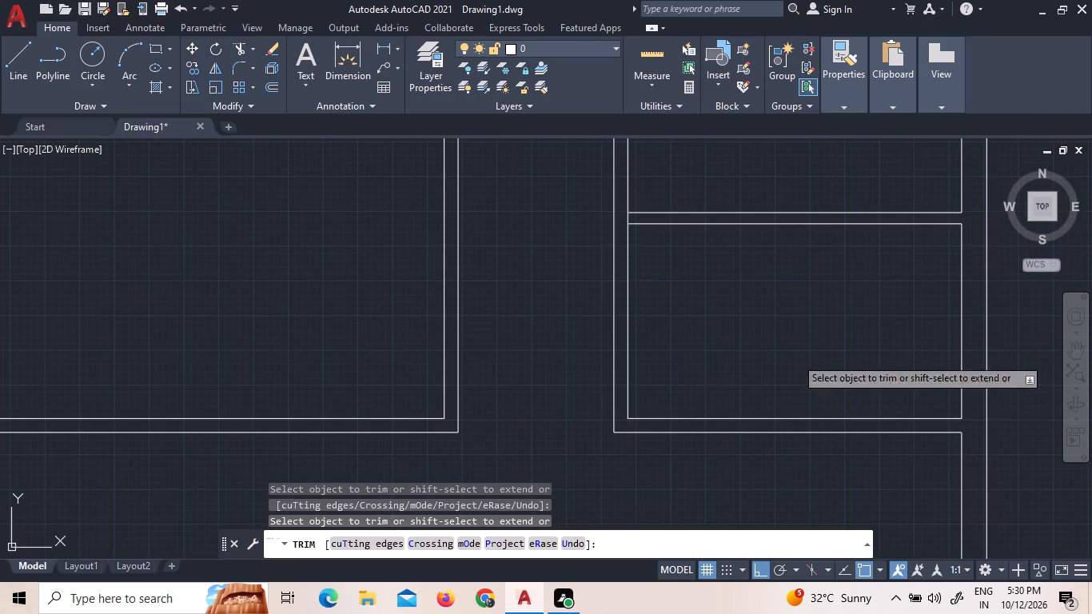
left_click(630, 221)
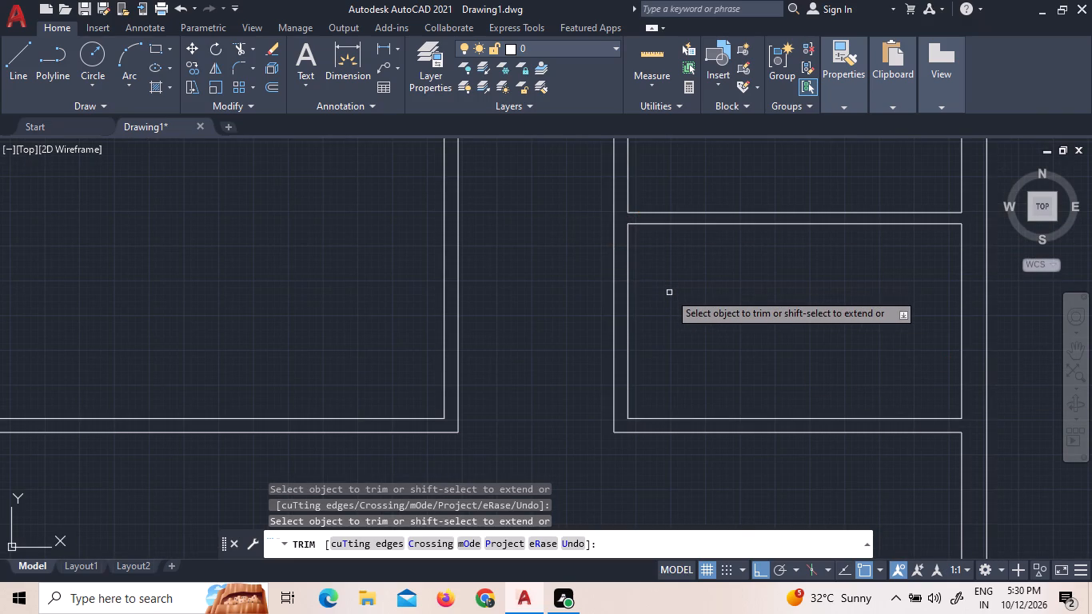
key("Escape")
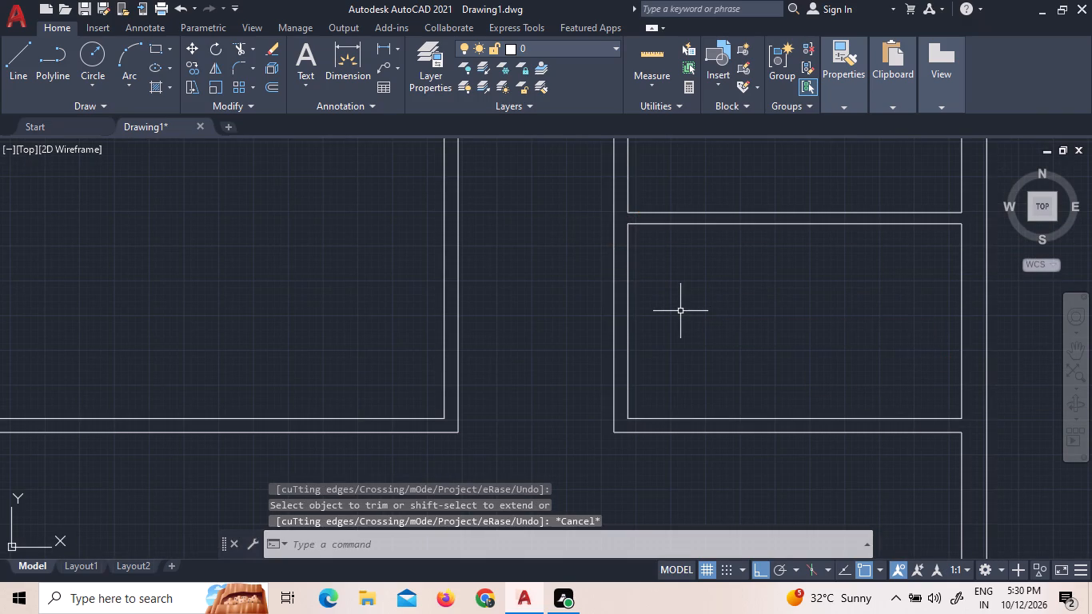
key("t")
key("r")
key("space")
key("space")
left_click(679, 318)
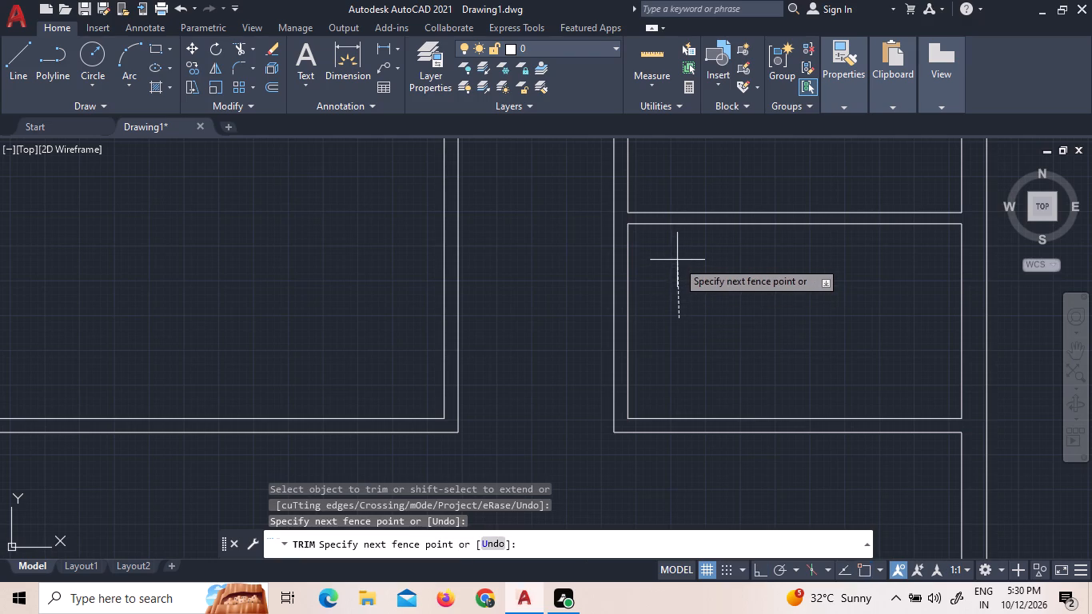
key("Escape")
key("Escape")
Extend both lines of the partition between the two northeast rooms west to the far face of their west wall.
key("e")
type("X")
key("space")
key("space")
left_click(682, 268)
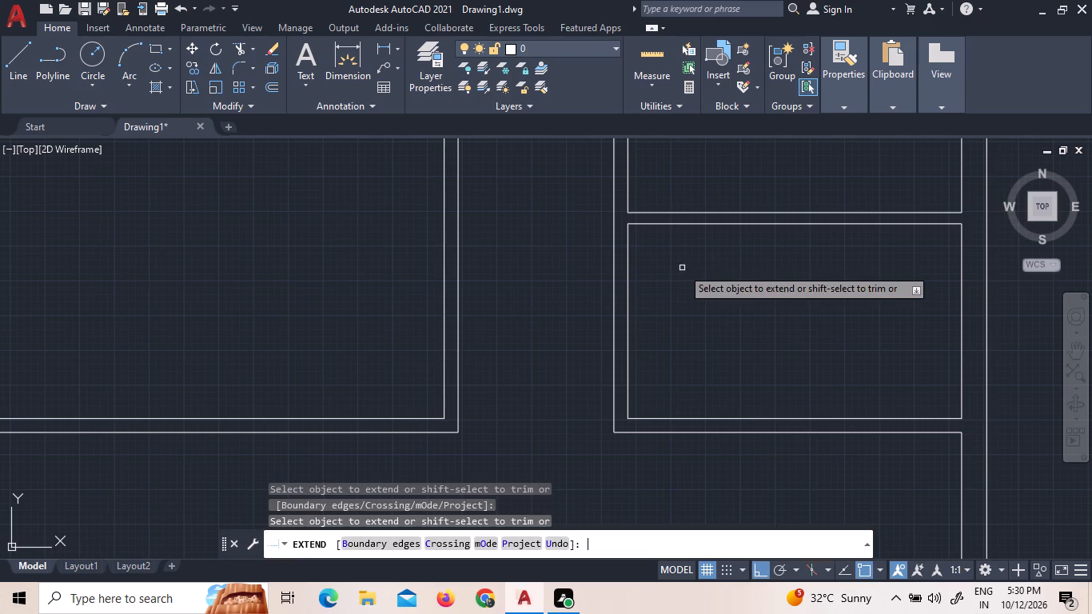
left_click(687, 169)
scroll(753, 315, "down", 1)
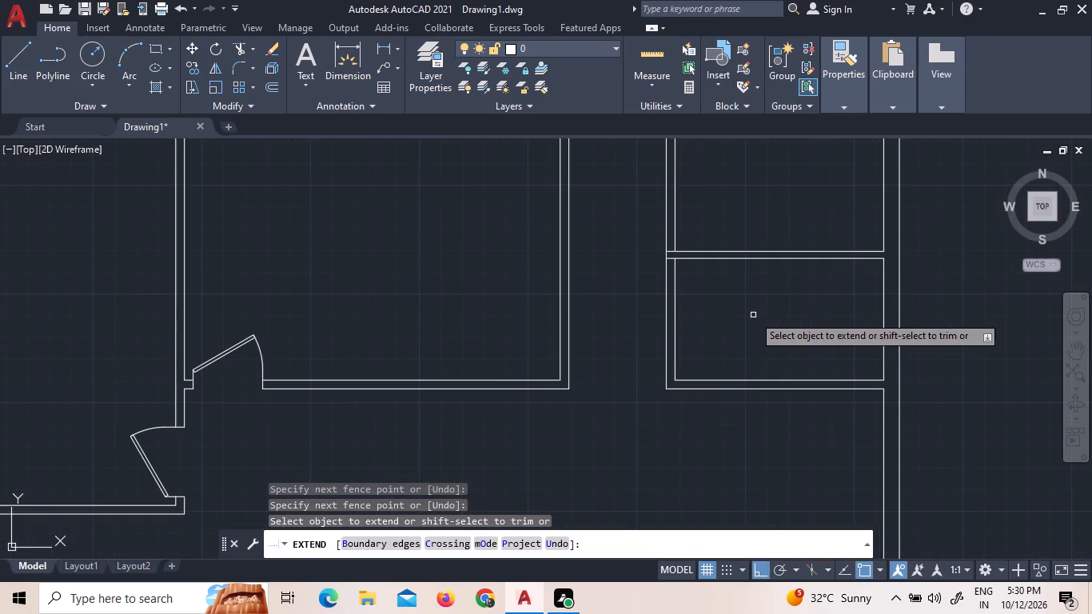
scroll(673, 239, "up", 1)
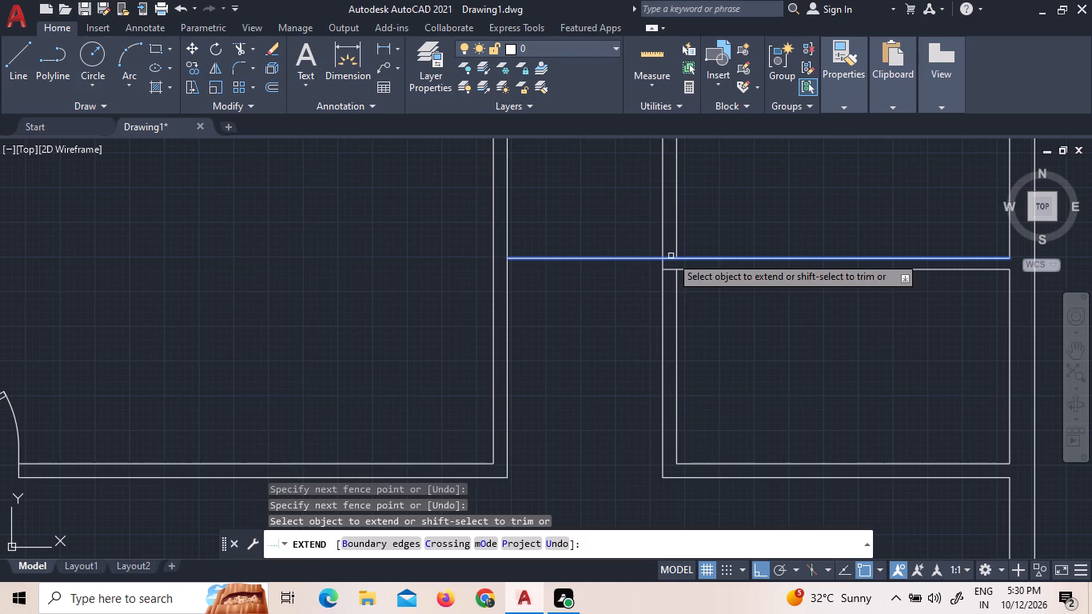
scroll(735, 303, "down", 2)
scroll(743, 204, "up", 2)
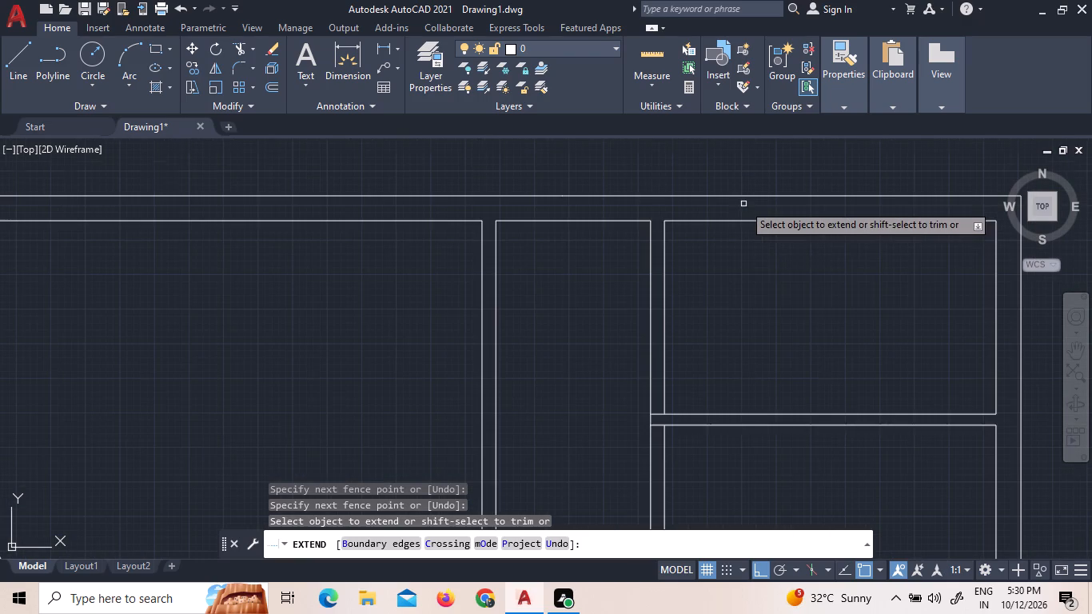
key("Escape")
key("Escape")
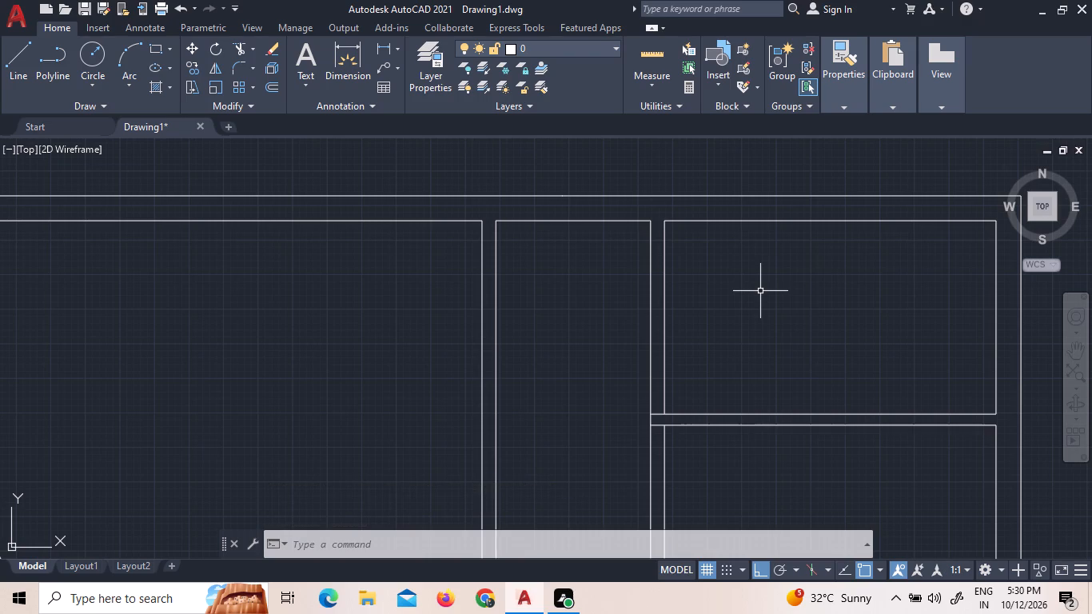
Draw a line across the north end of the northeast room's west wall, joining its two faces.
left_click(17, 69)
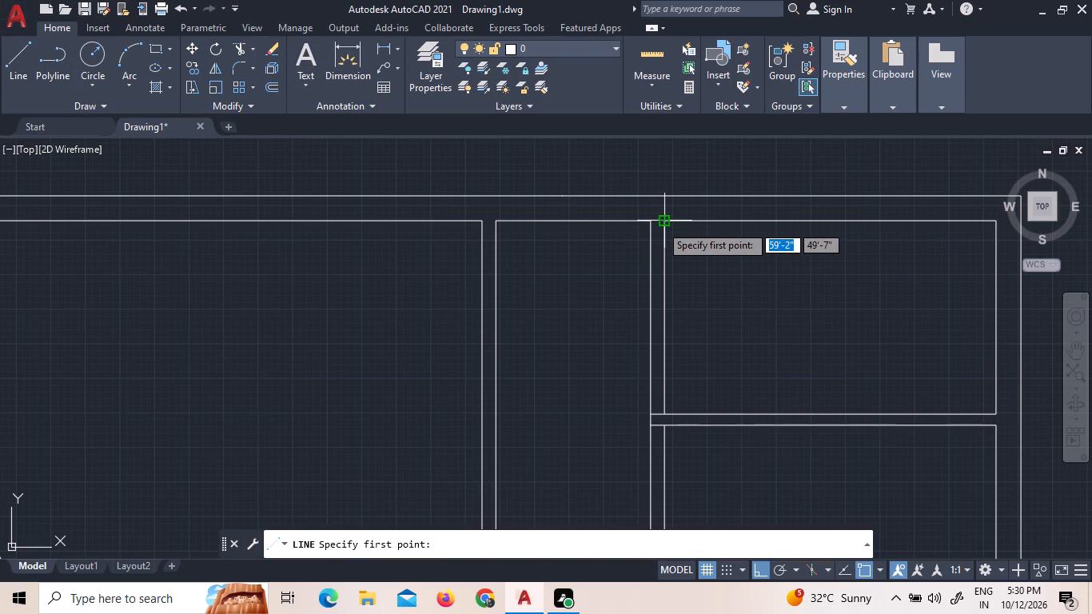
scroll(660, 225, "up", 4)
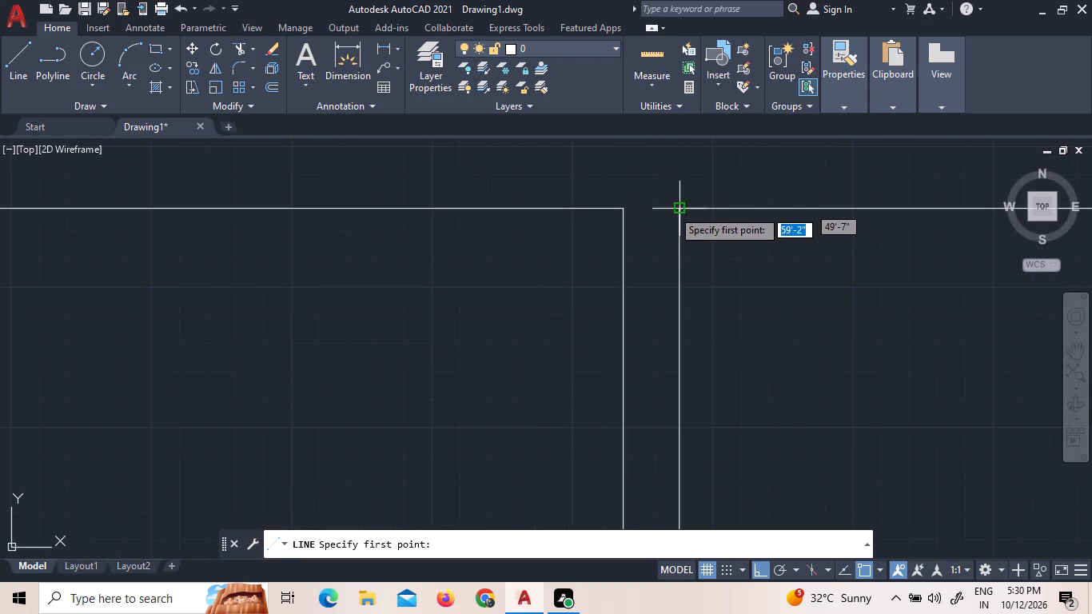
left_click(682, 211)
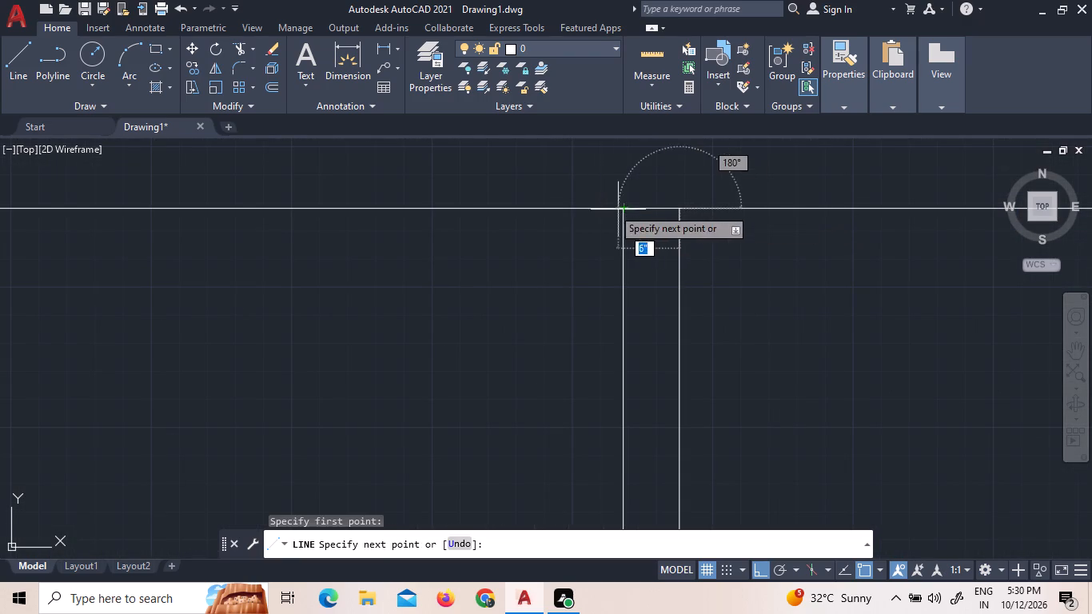
left_click(628, 210)
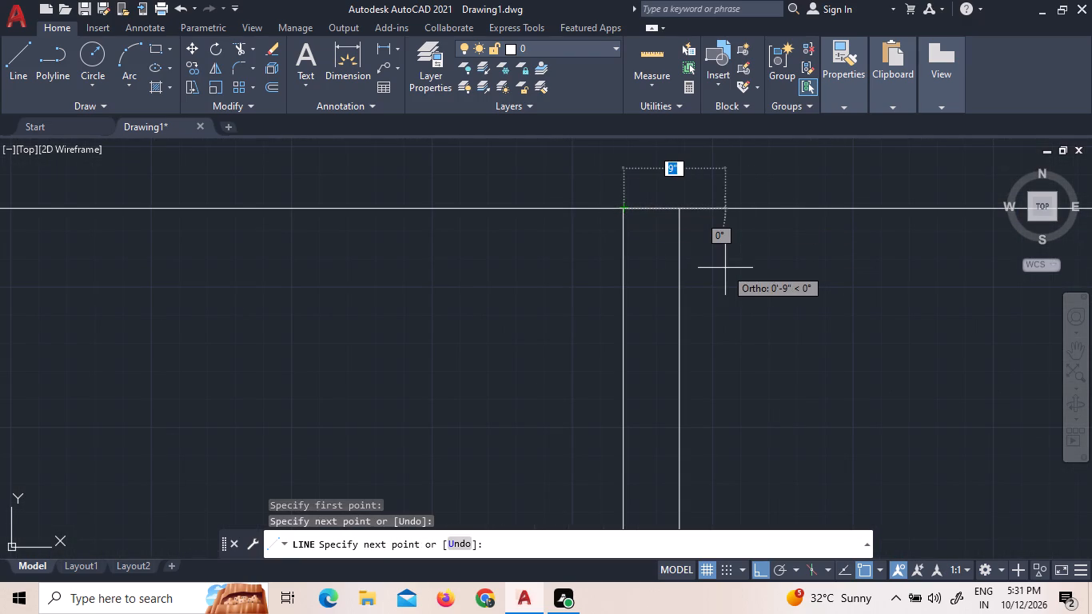
key("Escape")
Offset the line at the north end of the northeast room's west wall 5" south to mark the door jamb.
key("o")
key("Return")
type("5\"")
key("Return")
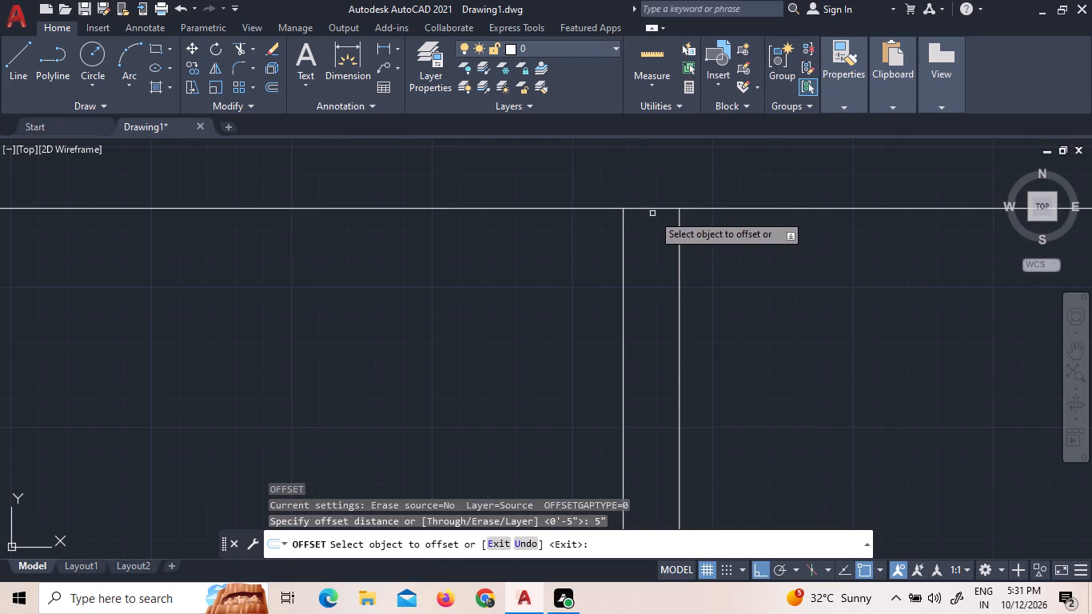
left_click(657, 209)
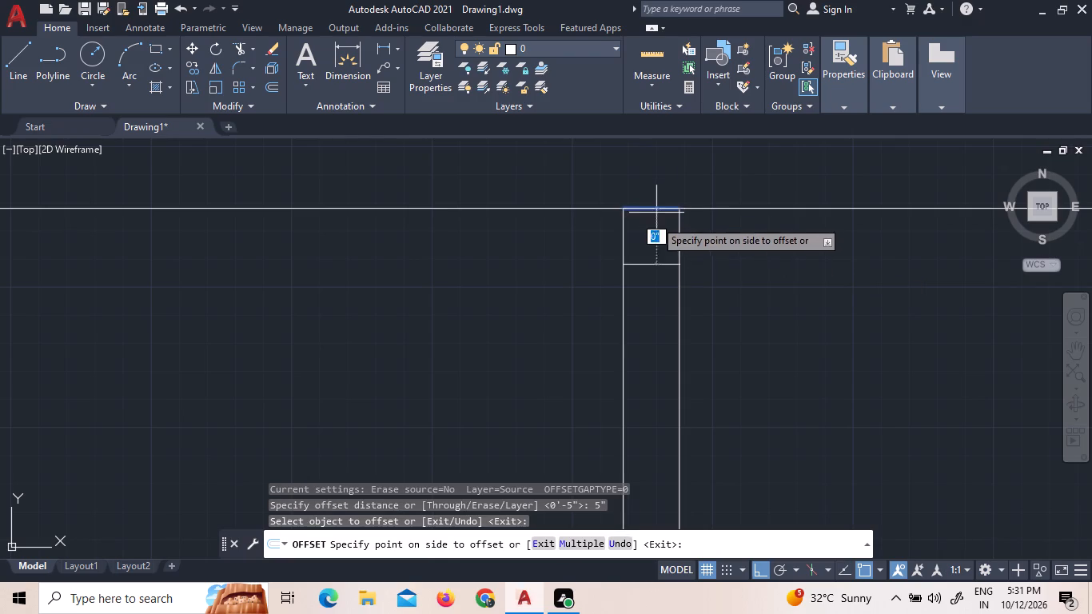
left_click(653, 233)
scroll(653, 233, "down", 1)
key("Escape")
key("Escape")
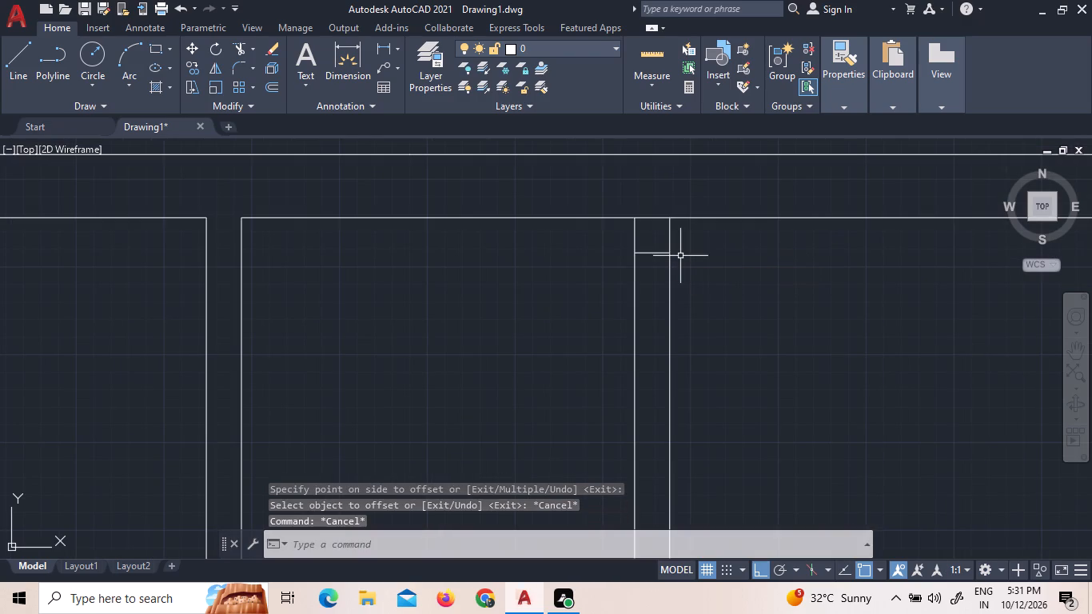
Insert a Door - Imperial block from the architectural tool palette near the northeast room's west wall and close the palette.
right_click(597, 265)
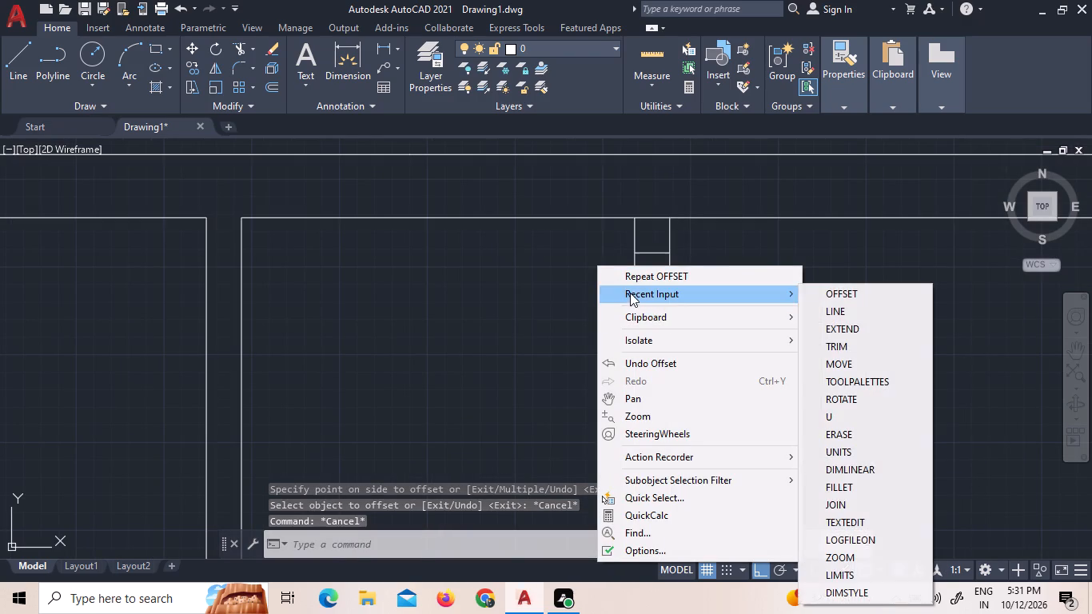
left_click(515, 273)
left_click(516, 273)
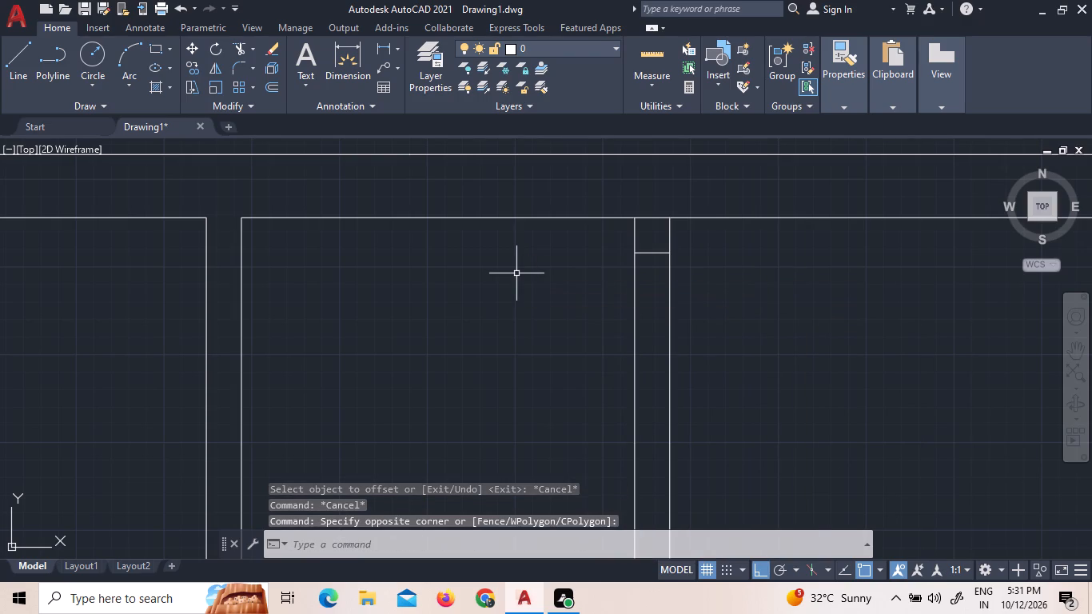
key("t")
key("p")
key("Return")
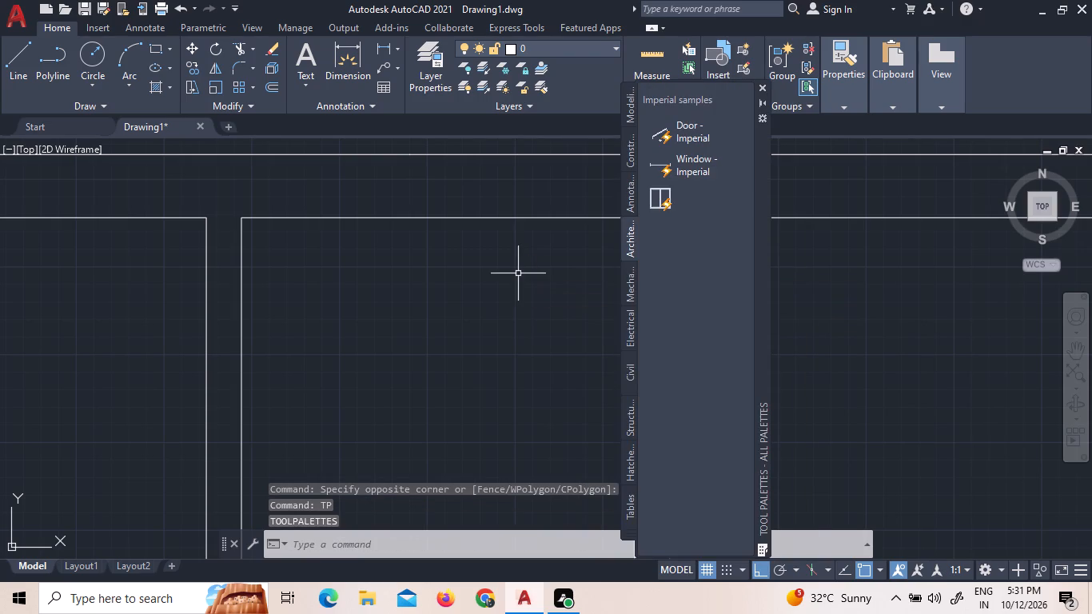
left_click_drag(700, 134, 575, 297)
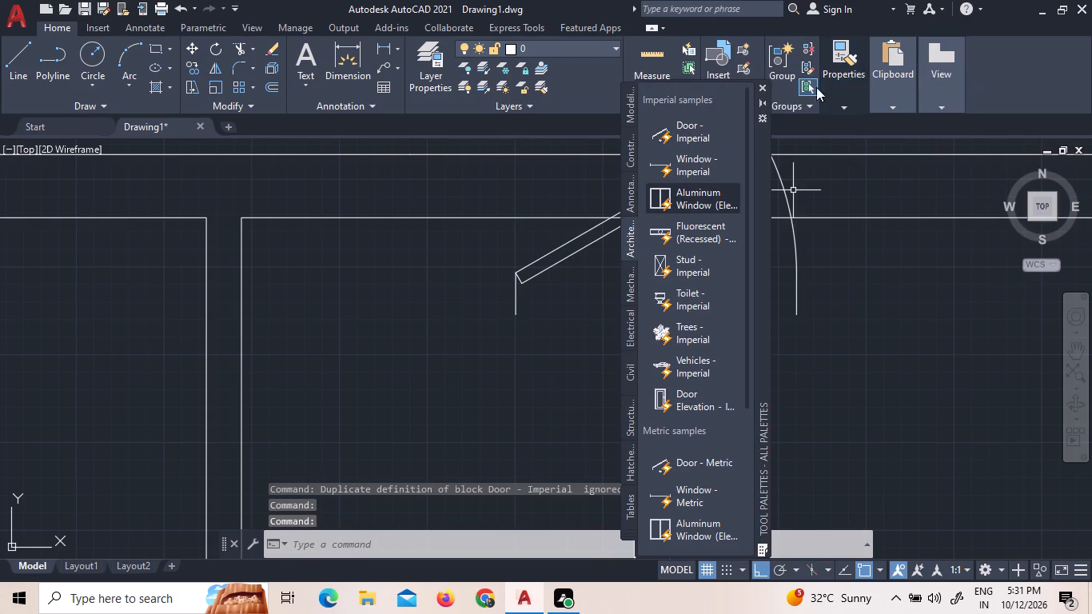
left_click(763, 89)
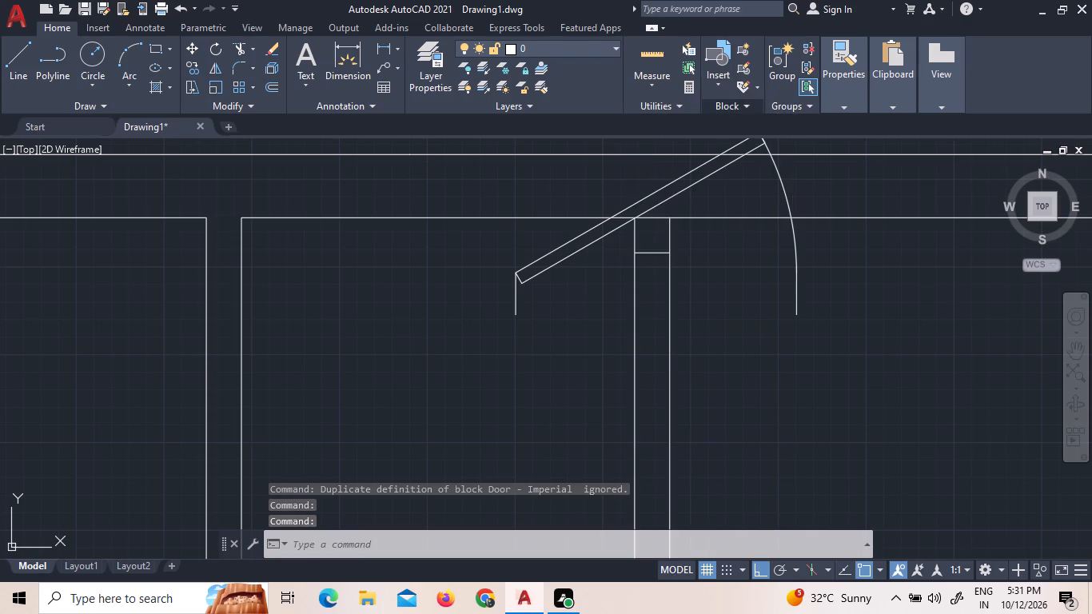
Flip the new door to put its hinge on the east end, and rotate it 90° about its lower east corner.
left_click(517, 288)
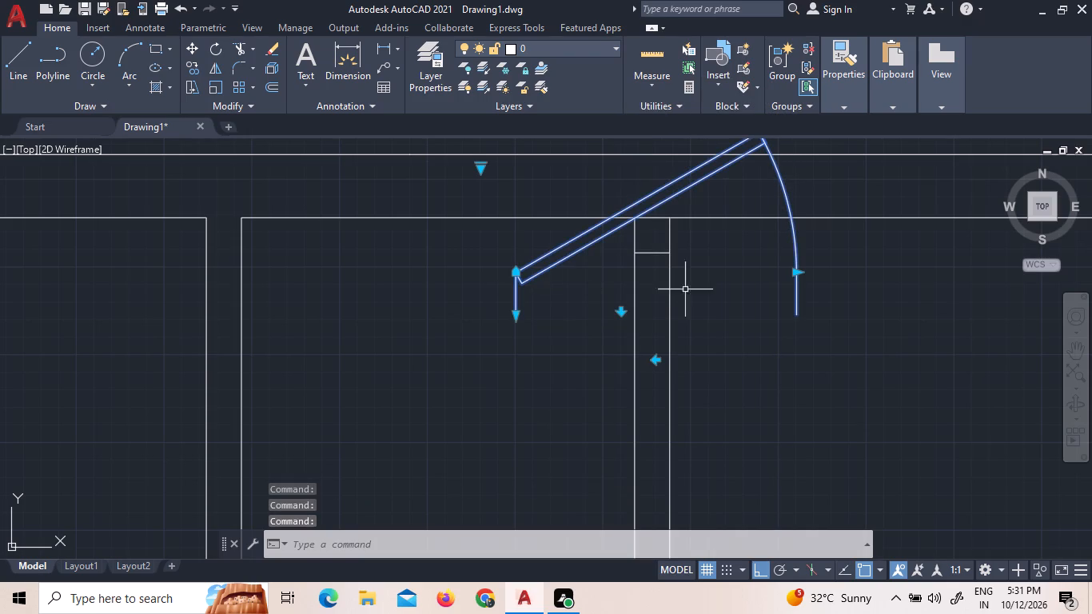
left_click(617, 312)
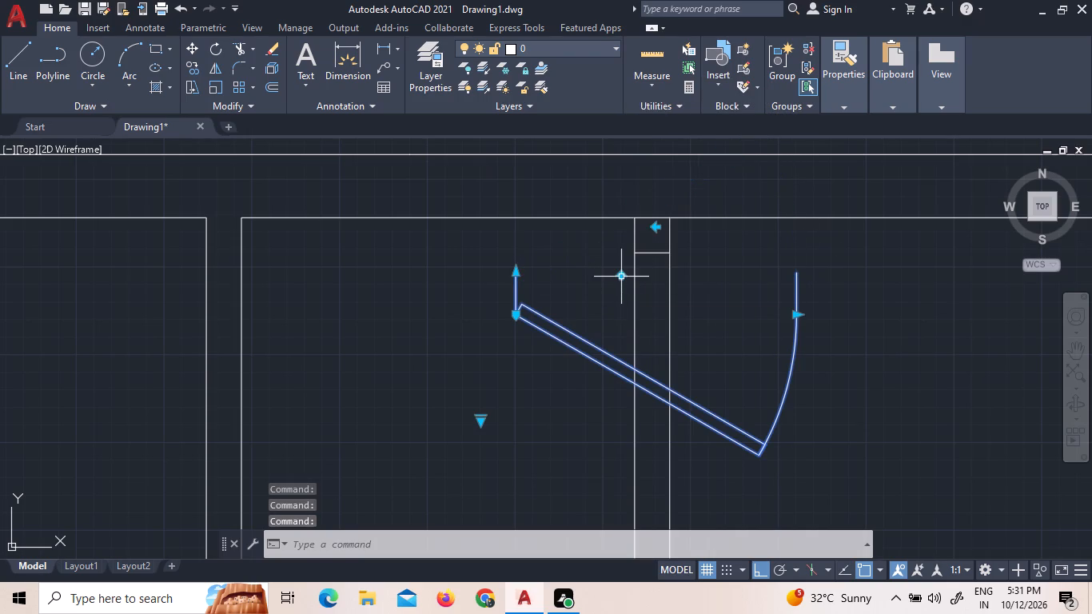
left_click(656, 227)
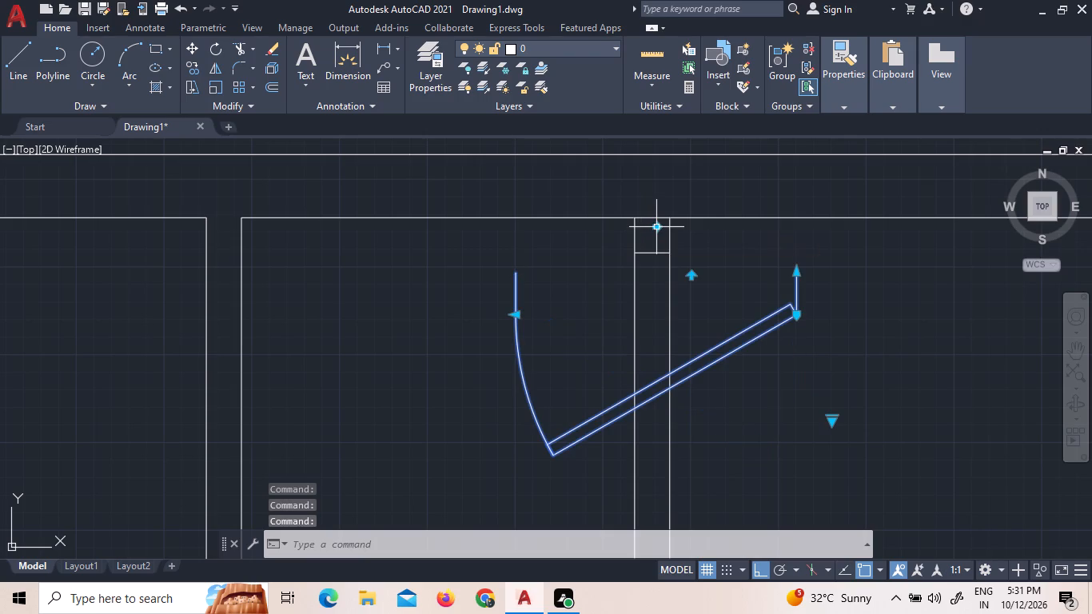
left_click(689, 276)
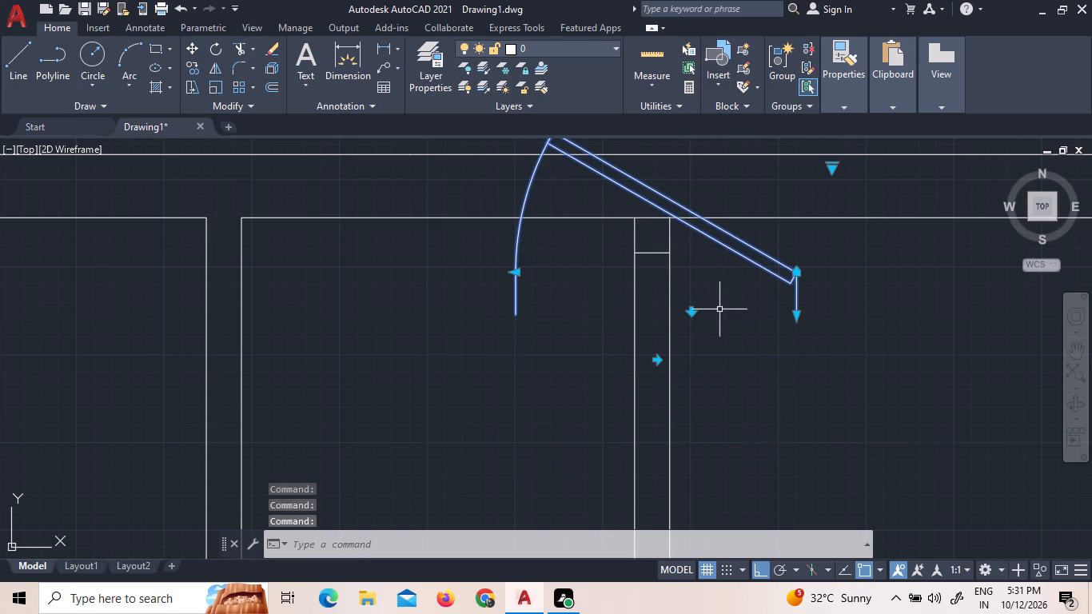
right_click(839, 346)
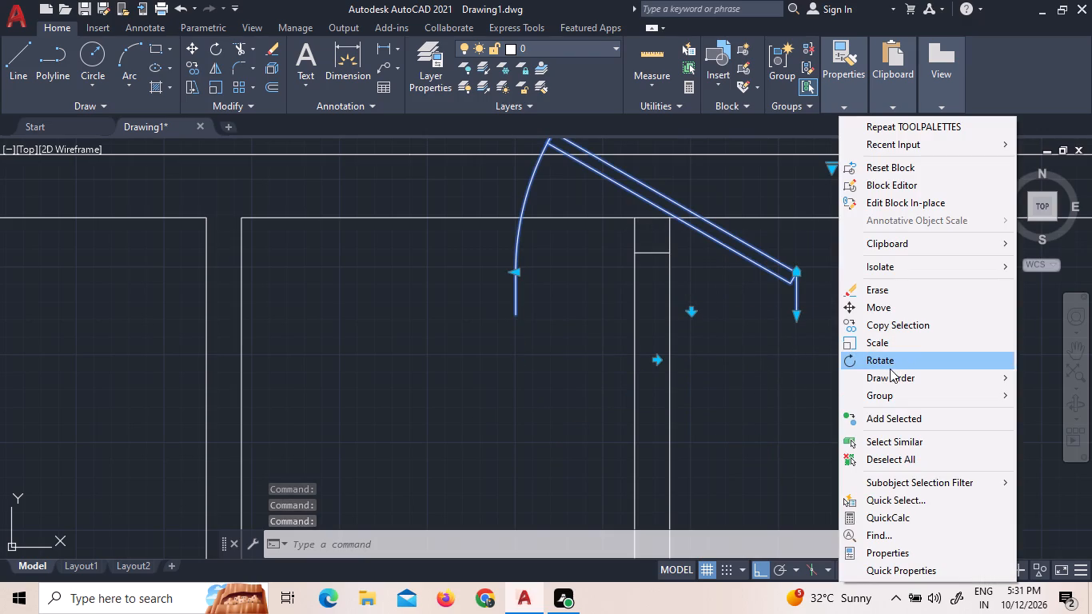
left_click(889, 369)
left_click(791, 313)
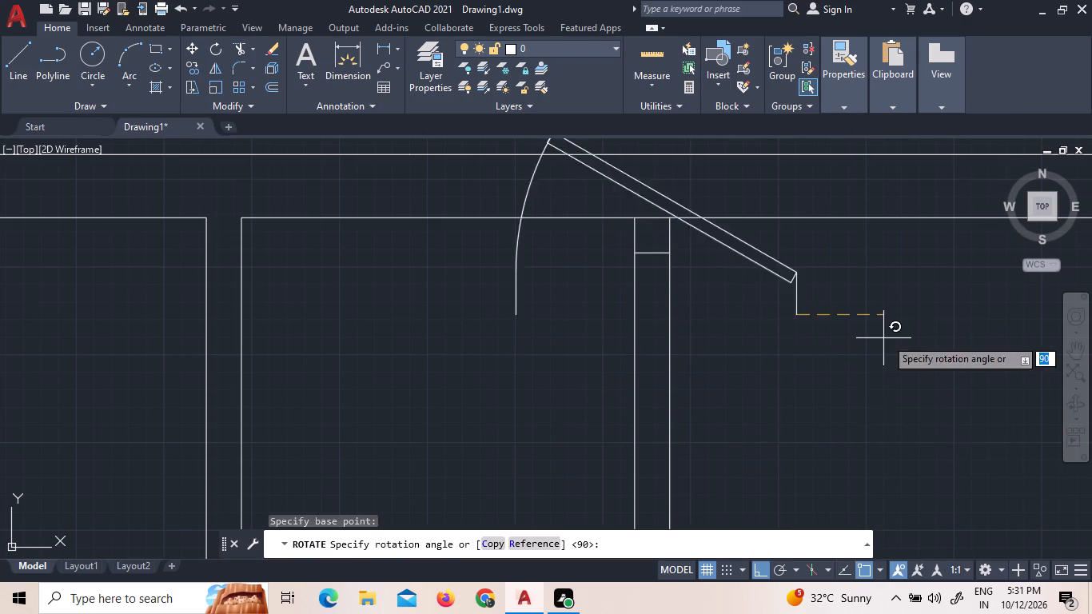
left_click(771, 195)
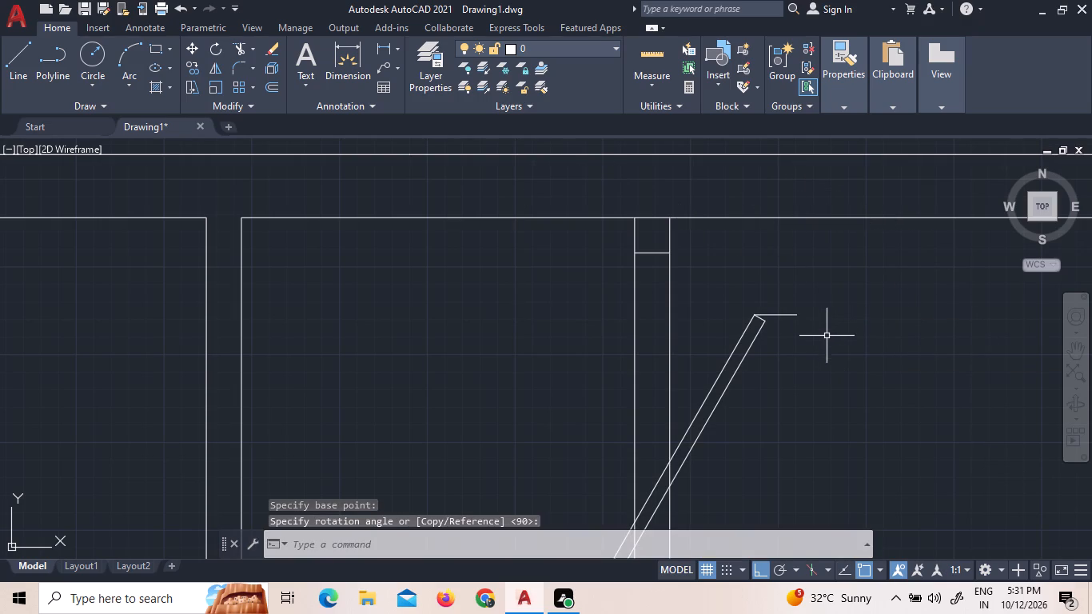
Move the door by its hinge-side jamb endpoint onto the west end of the new jamb line.
left_click_drag(815, 349, 798, 341)
left_click(736, 286)
right_click(735, 286)
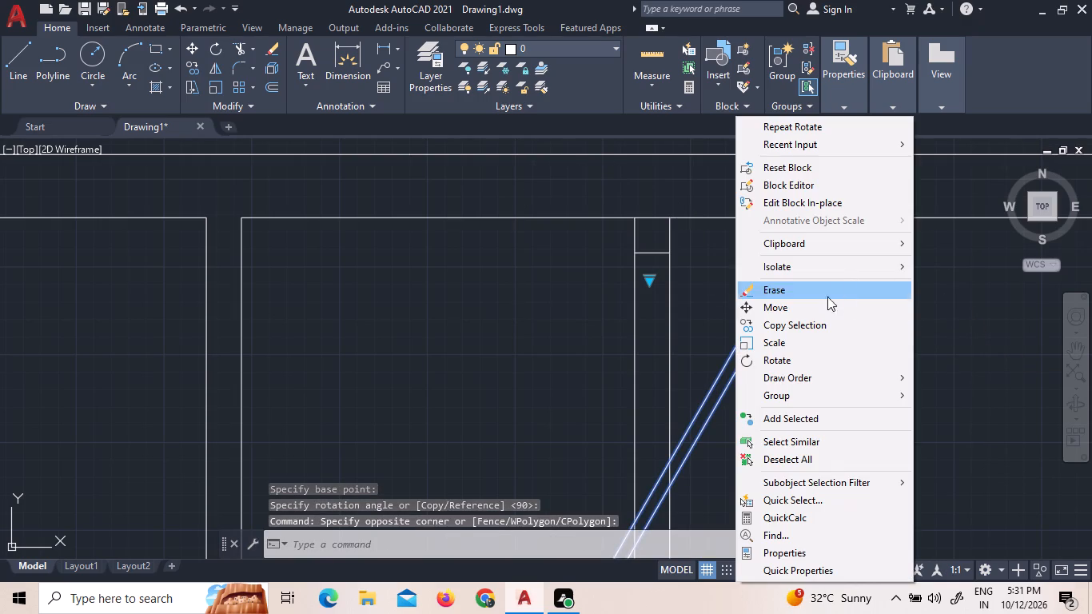
left_click(820, 303)
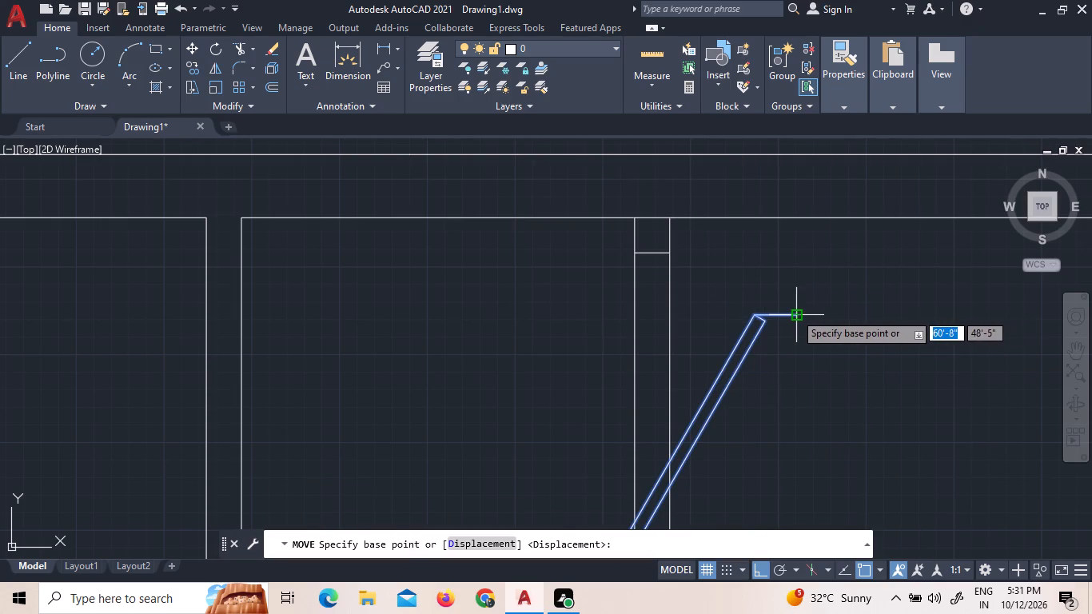
left_click(795, 313)
scroll(632, 256, "up", 2)
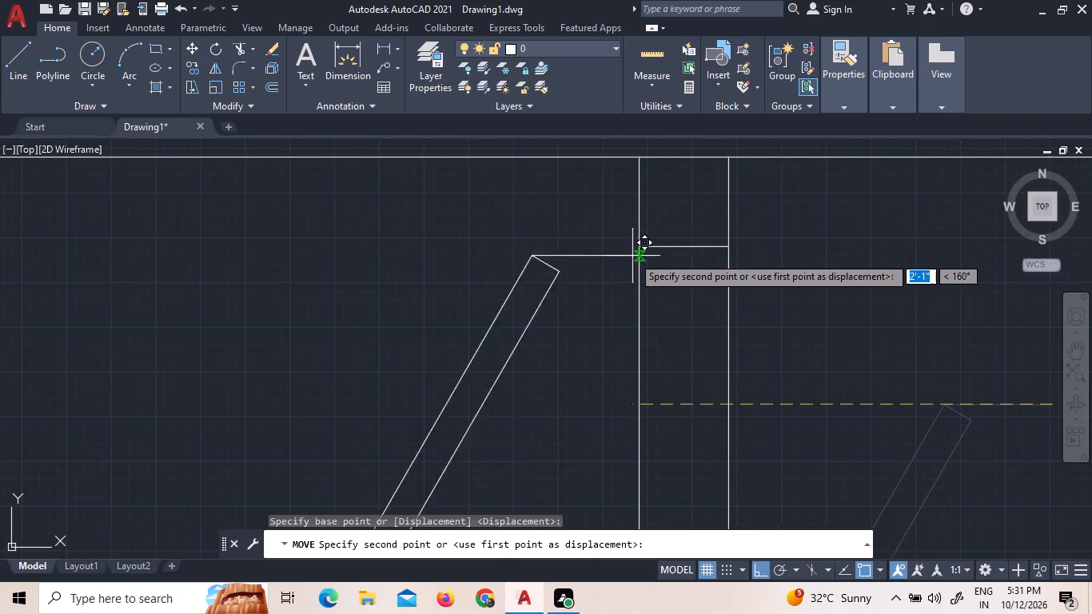
left_click(635, 249)
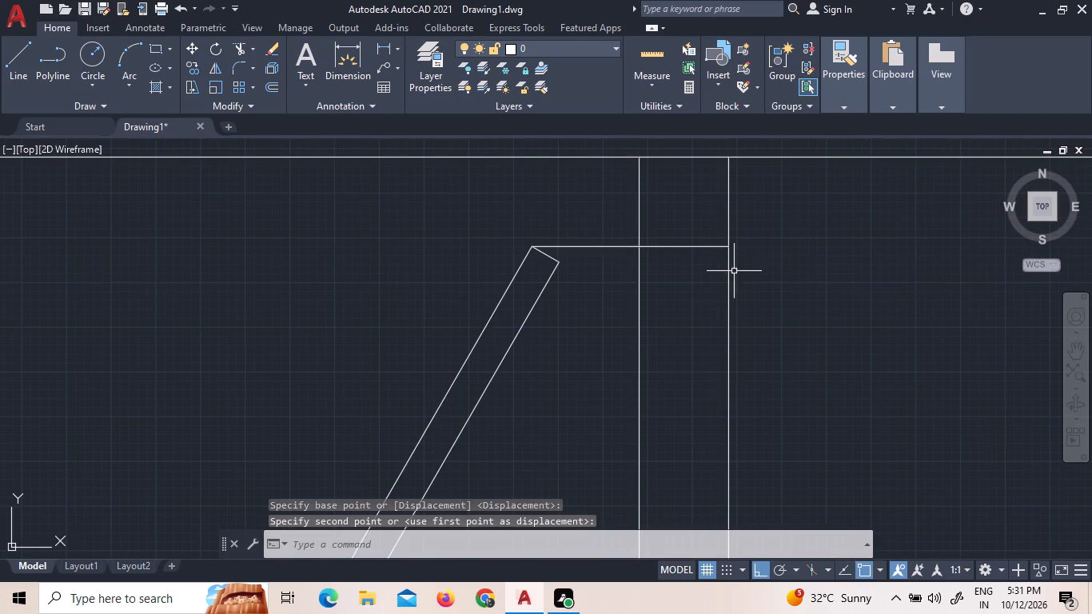
Shorten the door's opening width to 2'-4" by stretching its far end towards the hinge.
scroll(734, 271, "down", 4)
scroll(756, 403, "up", 1)
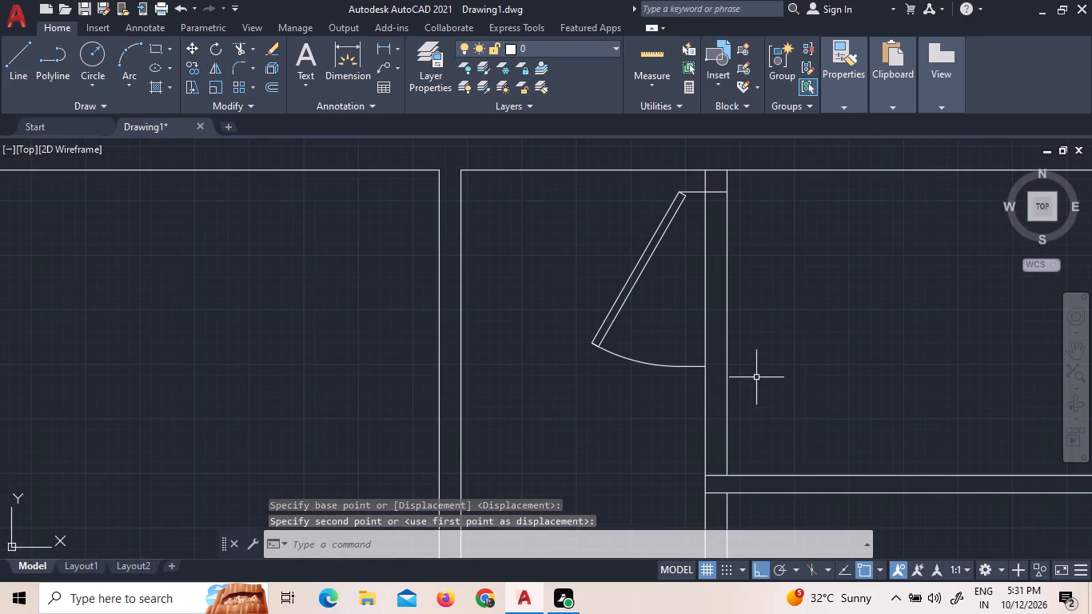
left_click_drag(670, 322, 659, 301)
left_click(604, 233)
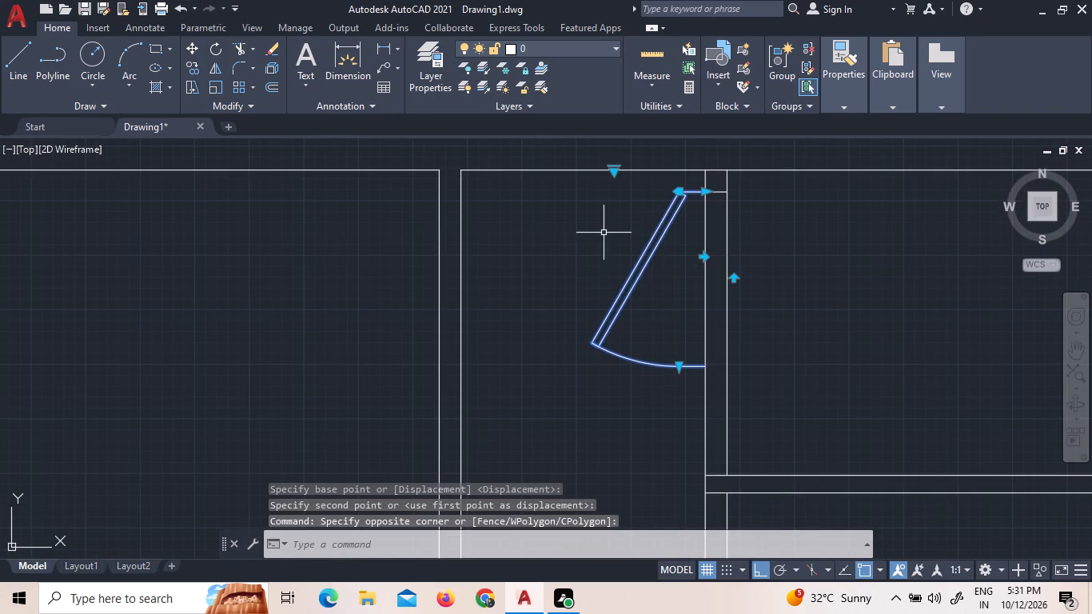
right_click(604, 233)
left_click(604, 233)
left_click(556, 241)
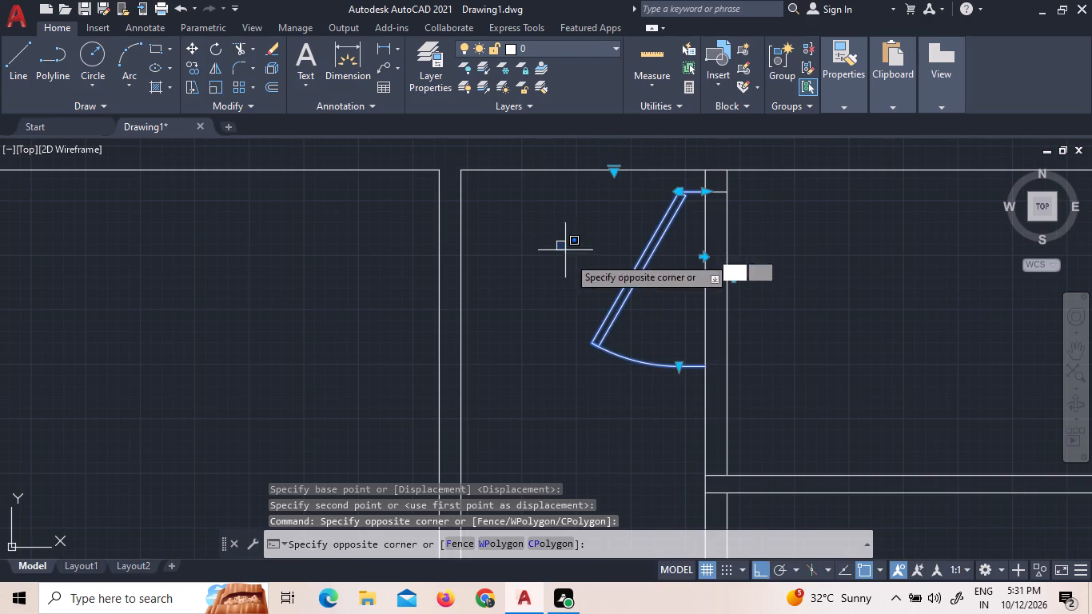
left_click(561, 384)
left_click(679, 369)
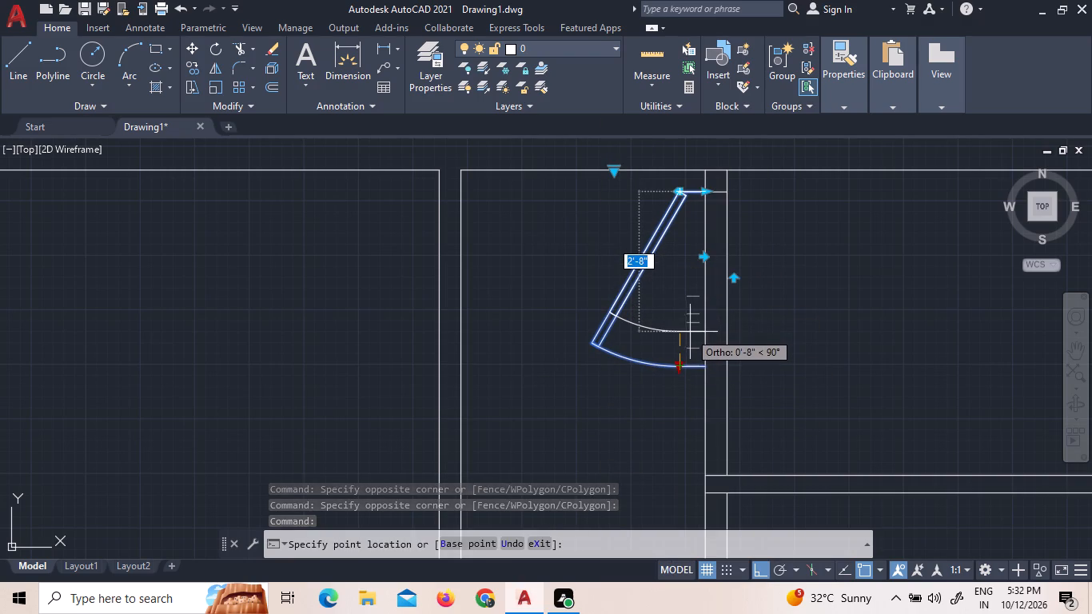
scroll(702, 334, "up", 3)
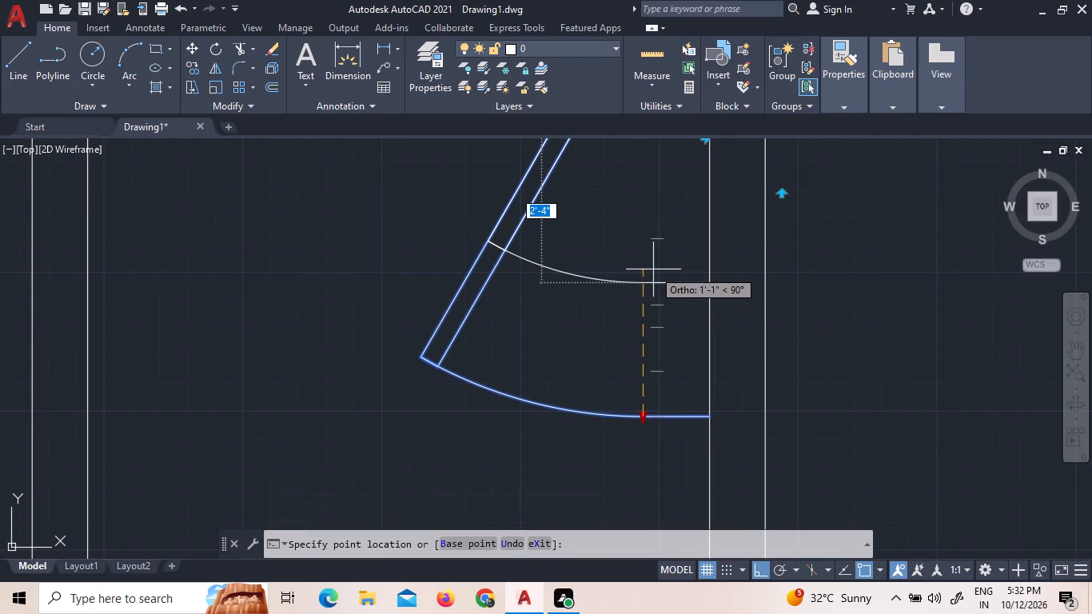
left_click(652, 271)
scroll(680, 293, "down", 2)
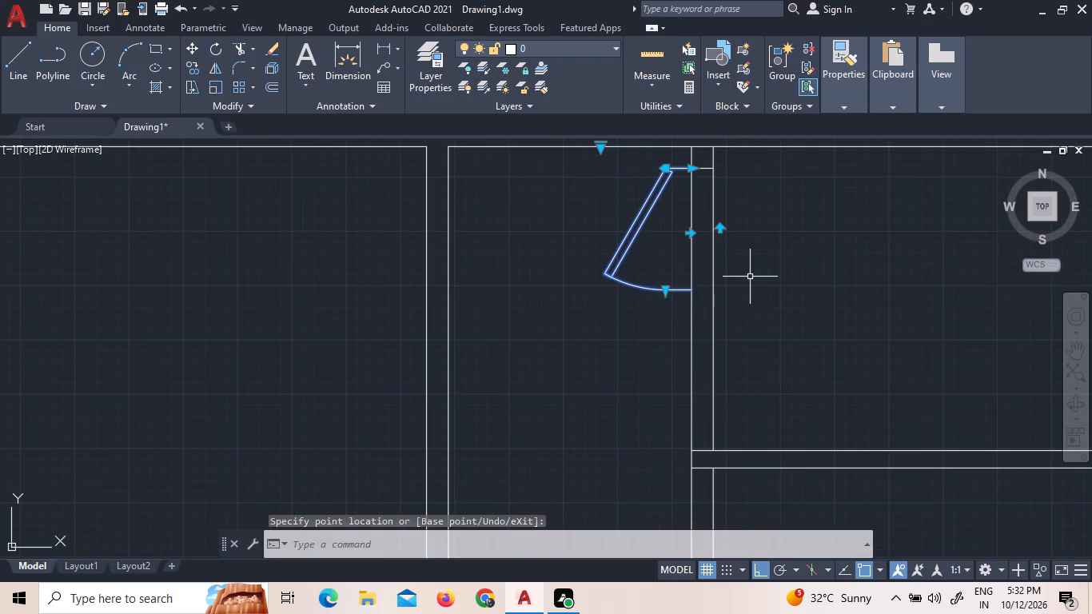
key("Escape")
Draw a jamb line across the wall's two faces at the door's south end.
key("l")
key("Return")
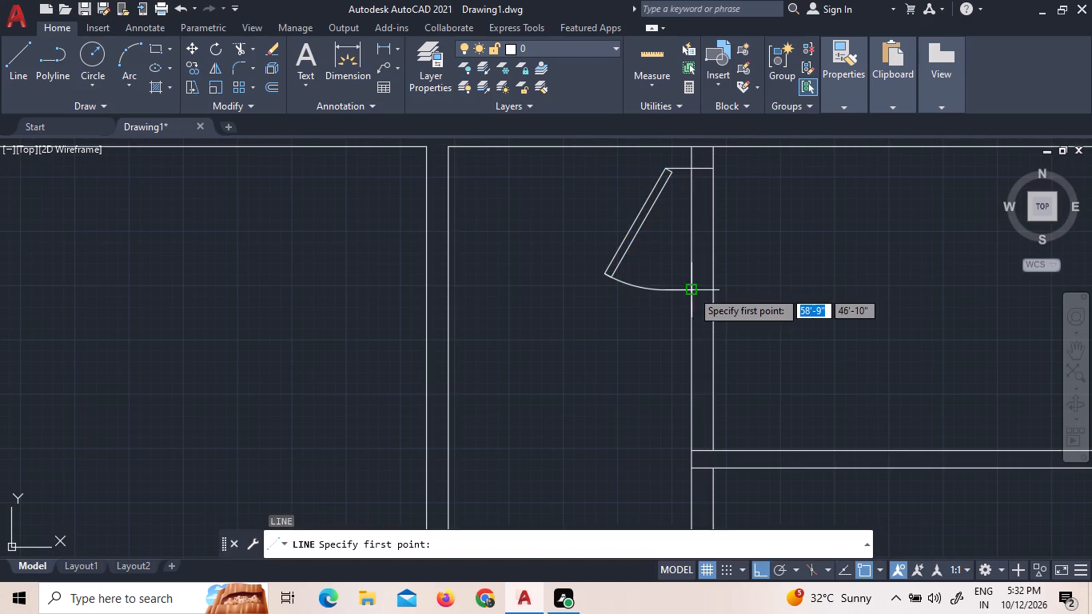
scroll(702, 305, "up", 2)
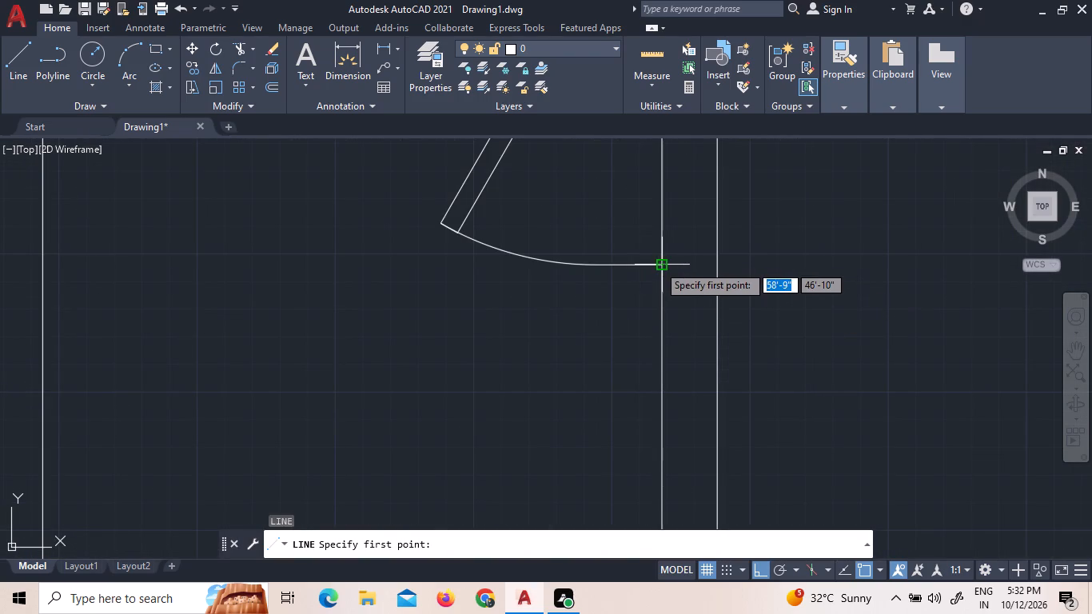
left_click(658, 265)
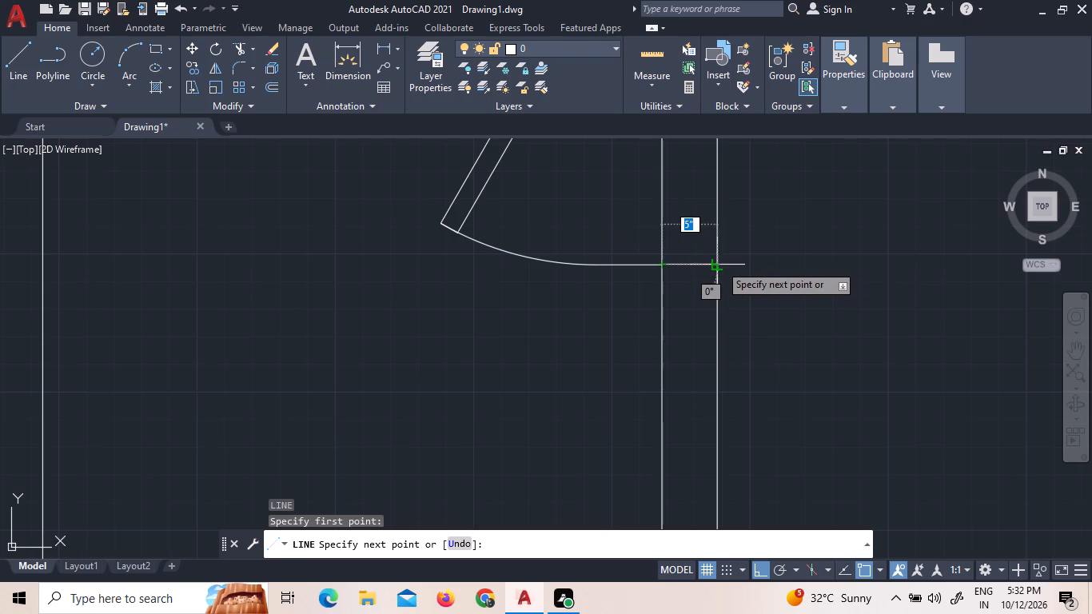
left_click(719, 264)
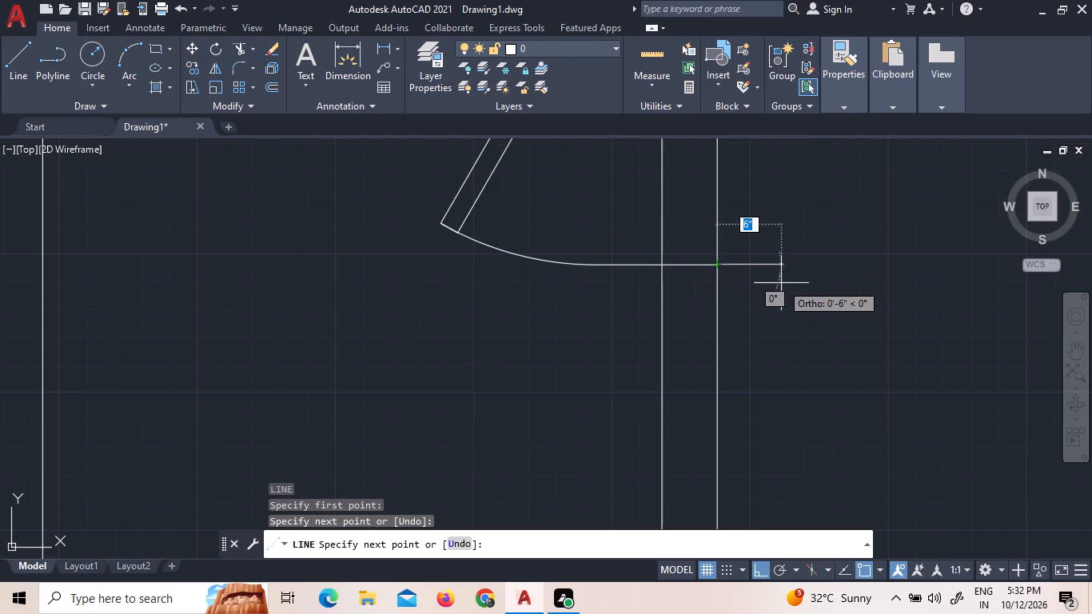
key("Escape")
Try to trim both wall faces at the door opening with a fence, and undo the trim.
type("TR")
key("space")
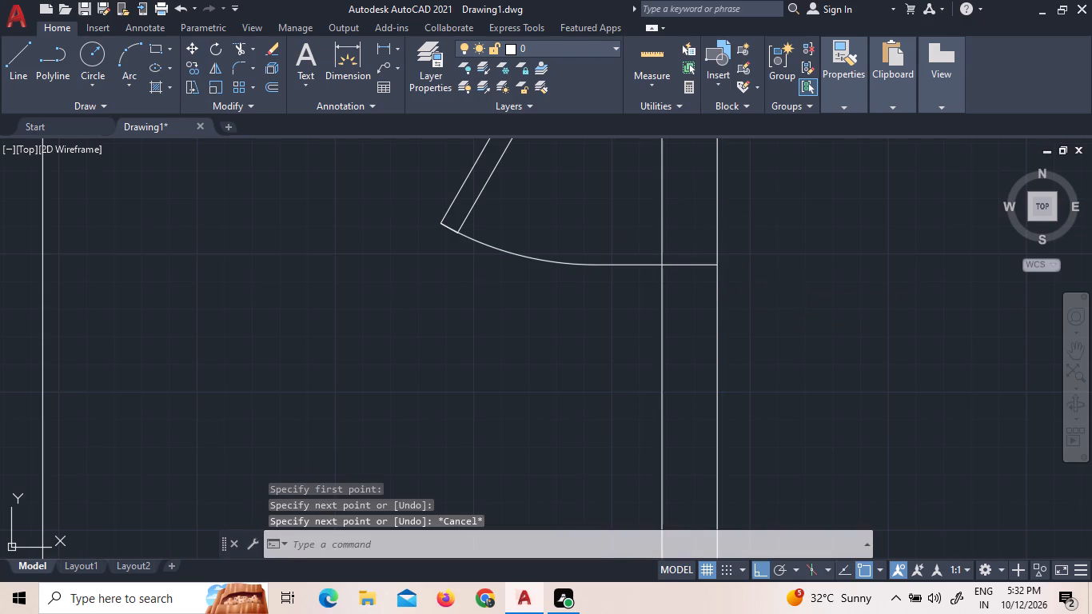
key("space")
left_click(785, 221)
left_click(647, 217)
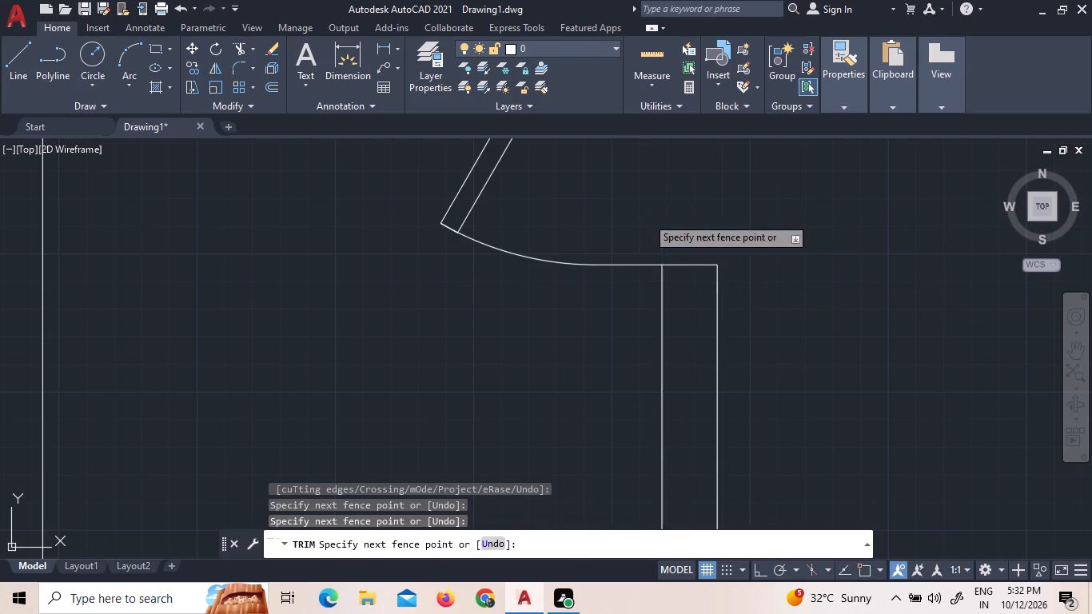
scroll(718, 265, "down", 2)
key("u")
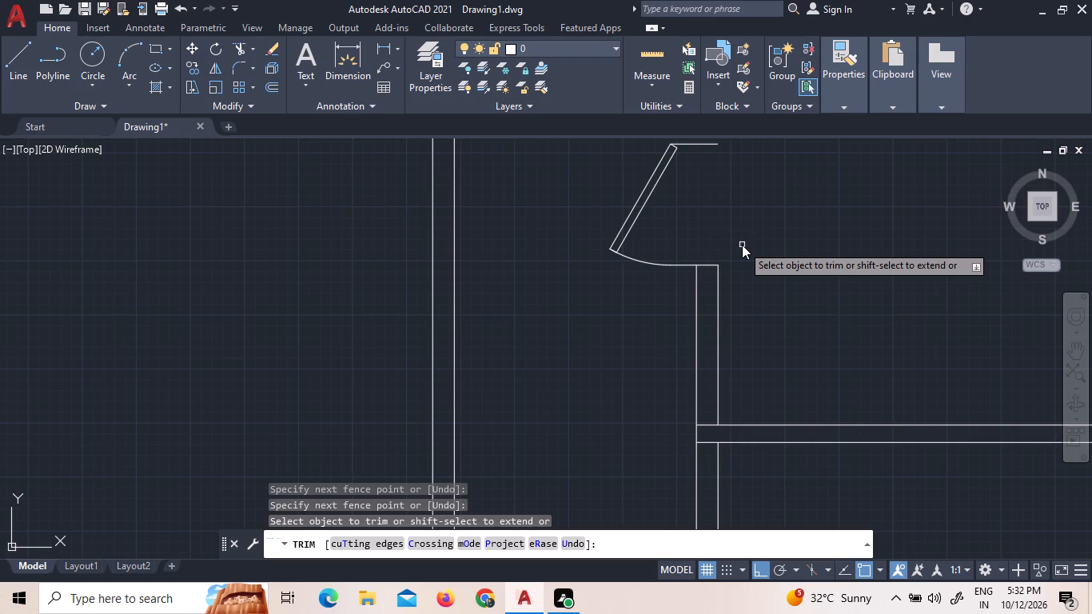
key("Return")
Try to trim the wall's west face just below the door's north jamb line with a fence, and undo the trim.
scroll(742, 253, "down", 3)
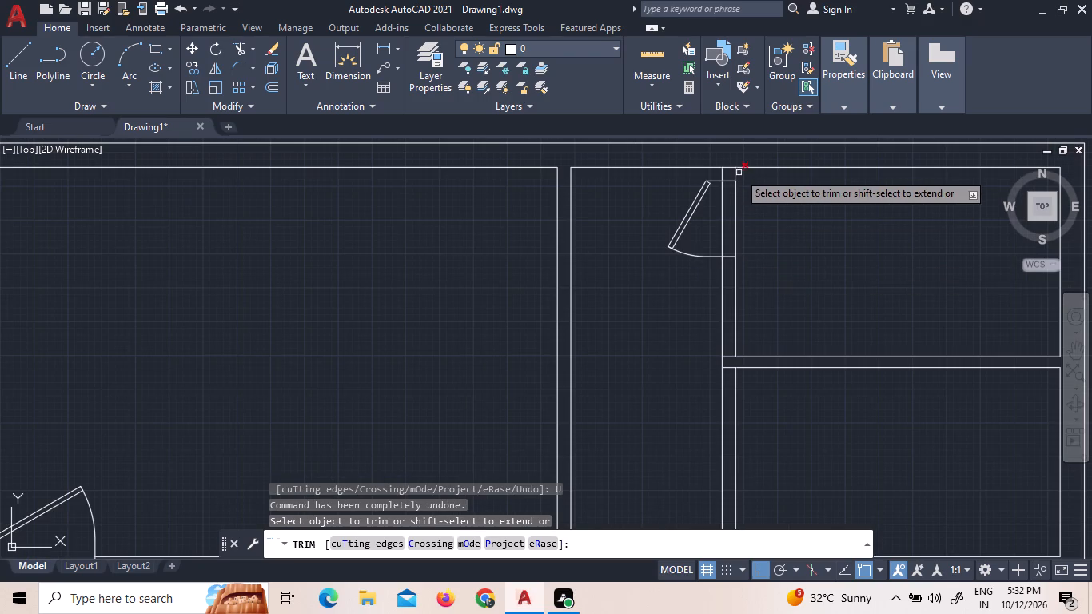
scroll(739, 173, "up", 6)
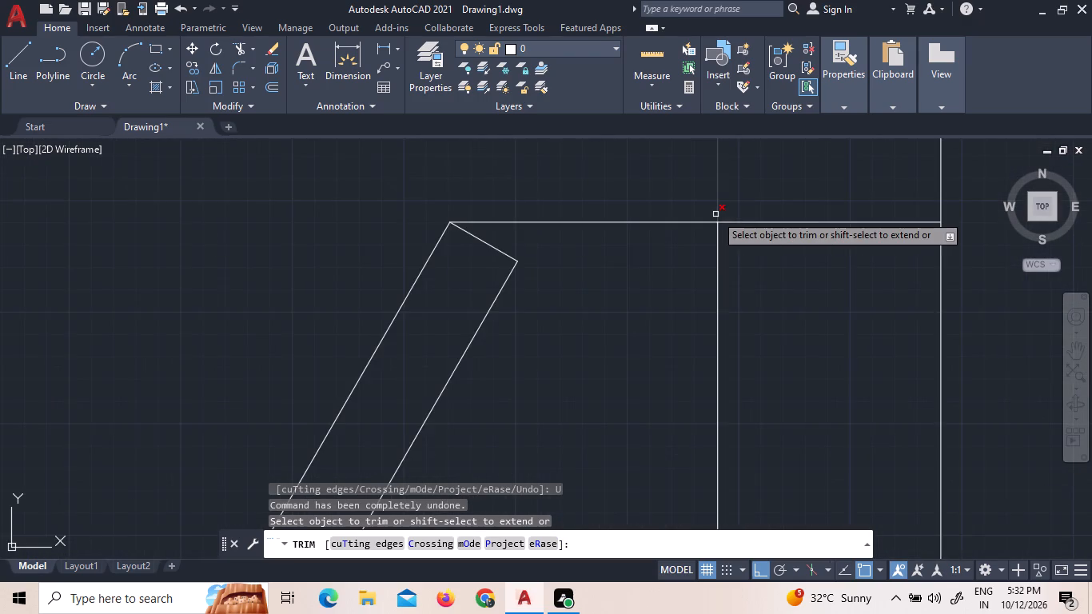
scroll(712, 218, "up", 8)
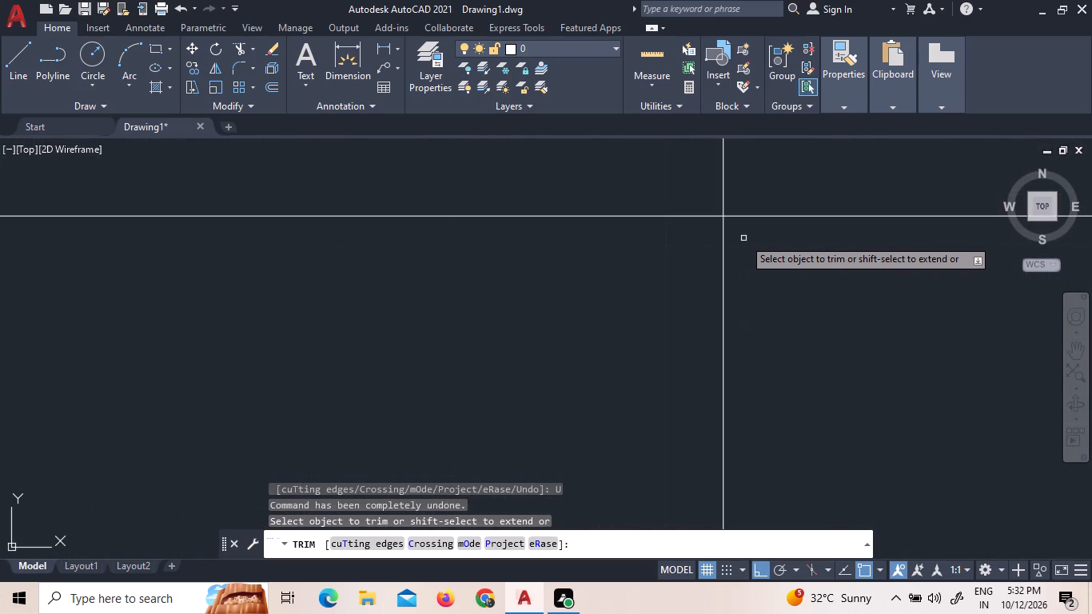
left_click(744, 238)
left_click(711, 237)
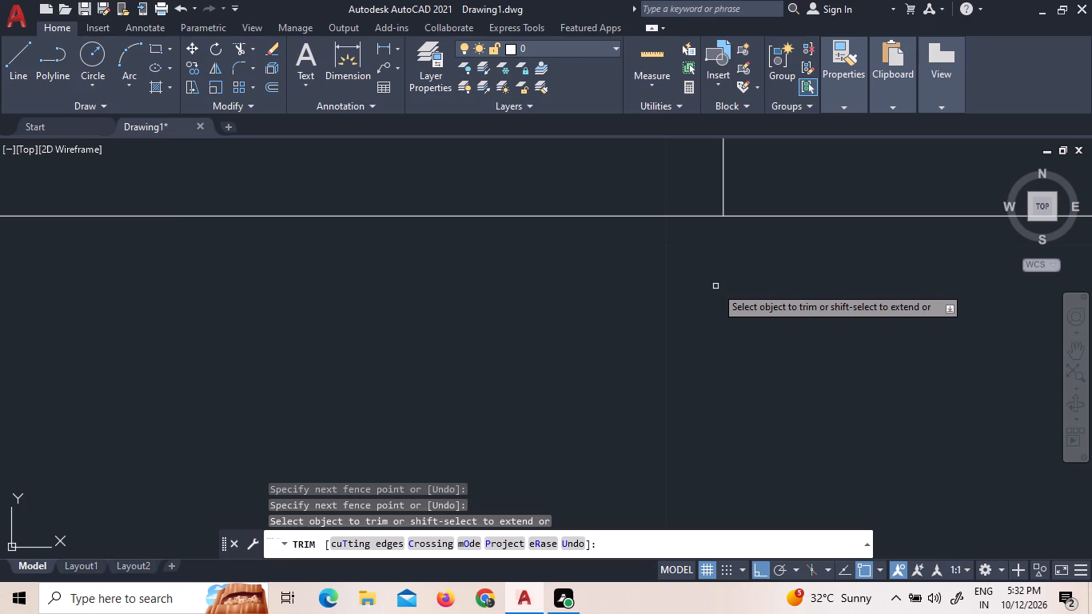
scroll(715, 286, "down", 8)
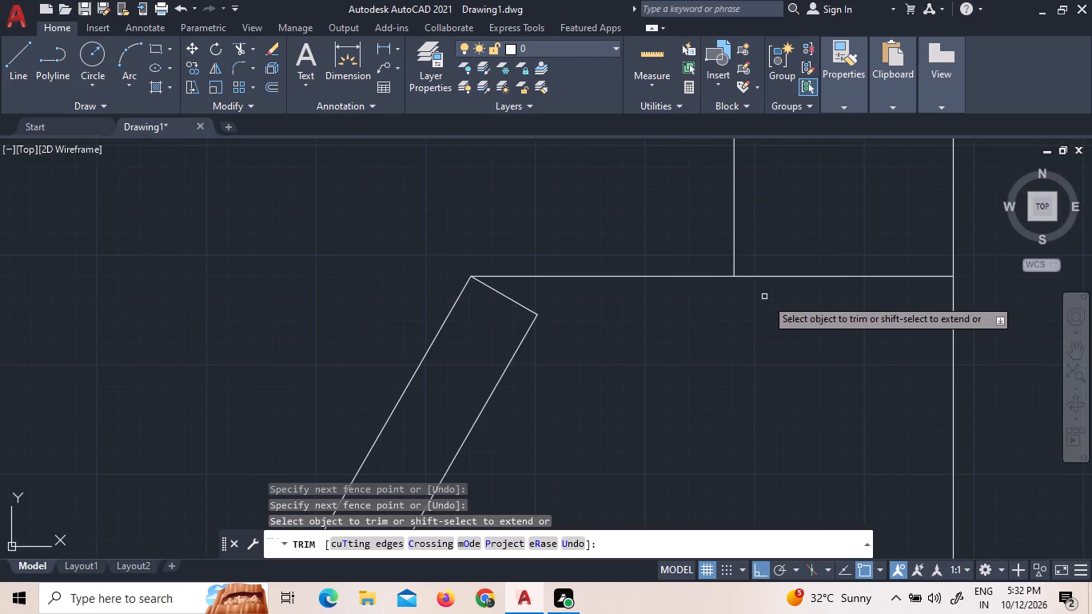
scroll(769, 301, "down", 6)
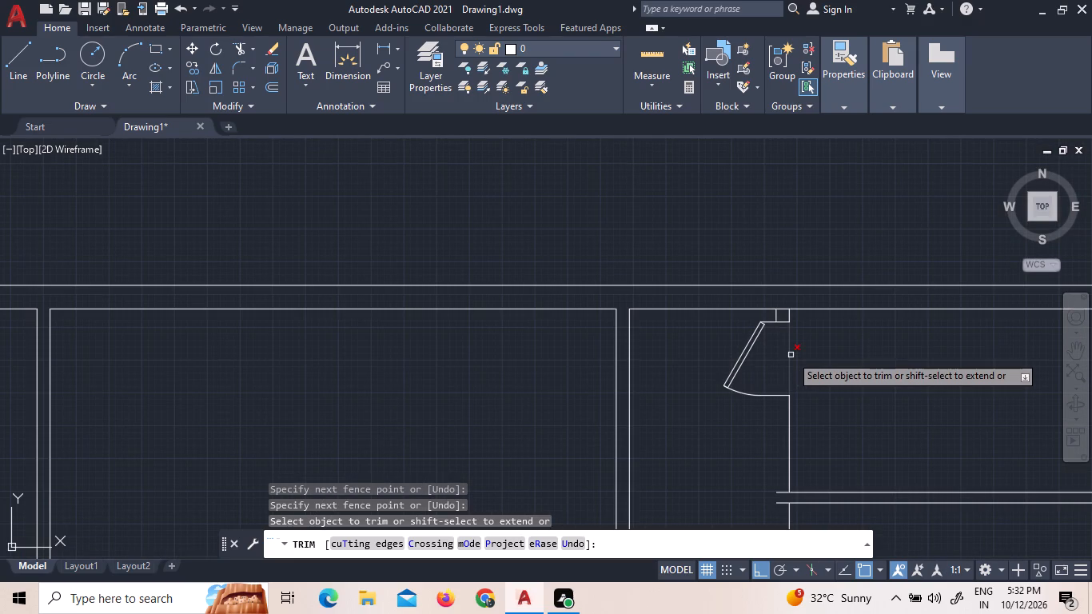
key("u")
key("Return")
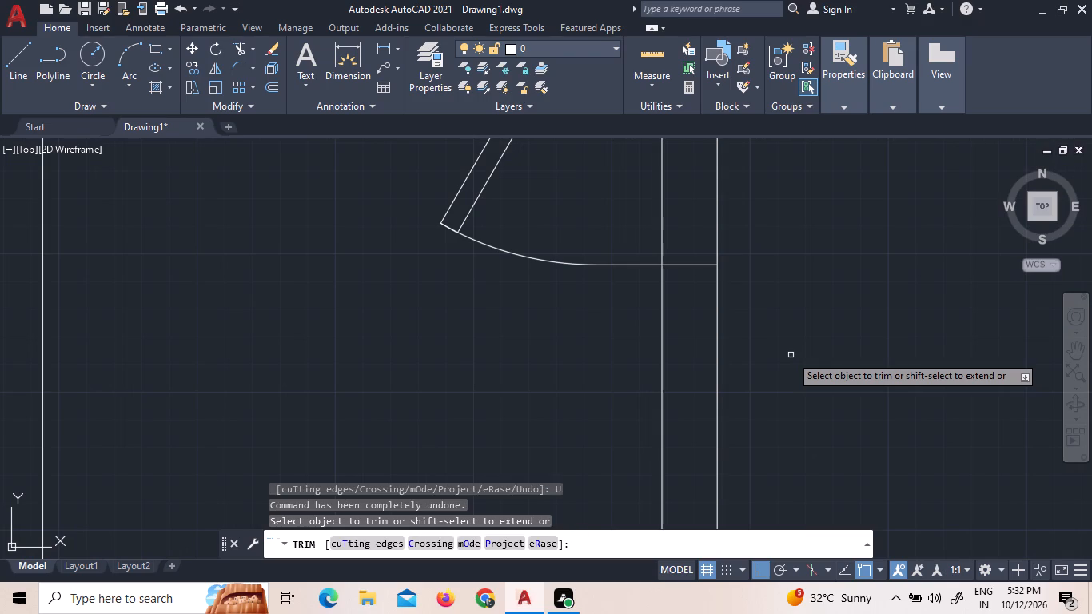
Trim both wall faces between the two jamb lines to open the northeast room's doorway.
scroll(791, 355, "down", 2)
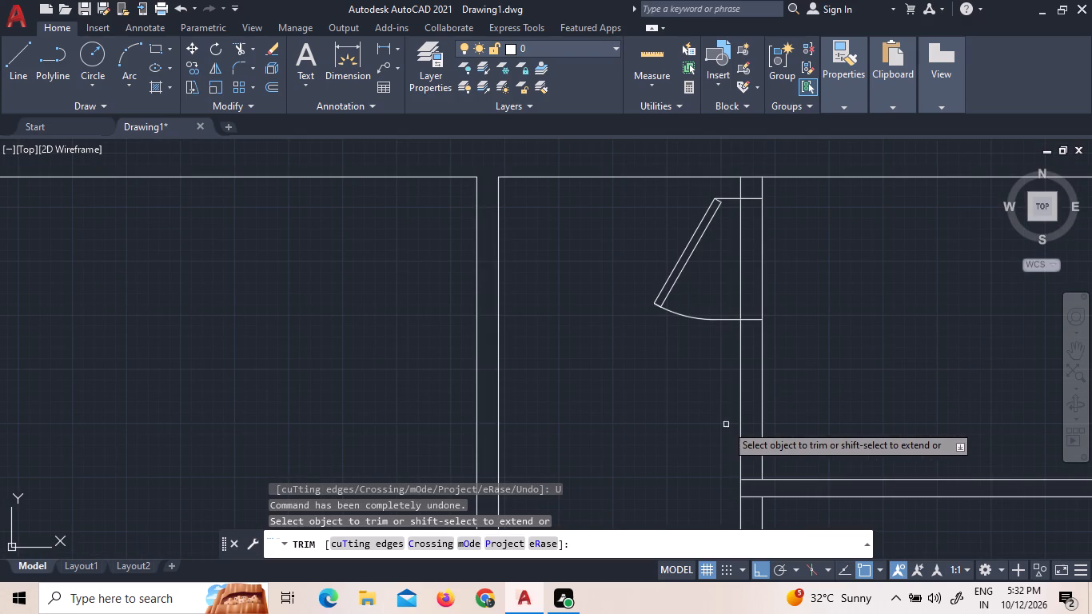
left_click(741, 237)
left_click(762, 237)
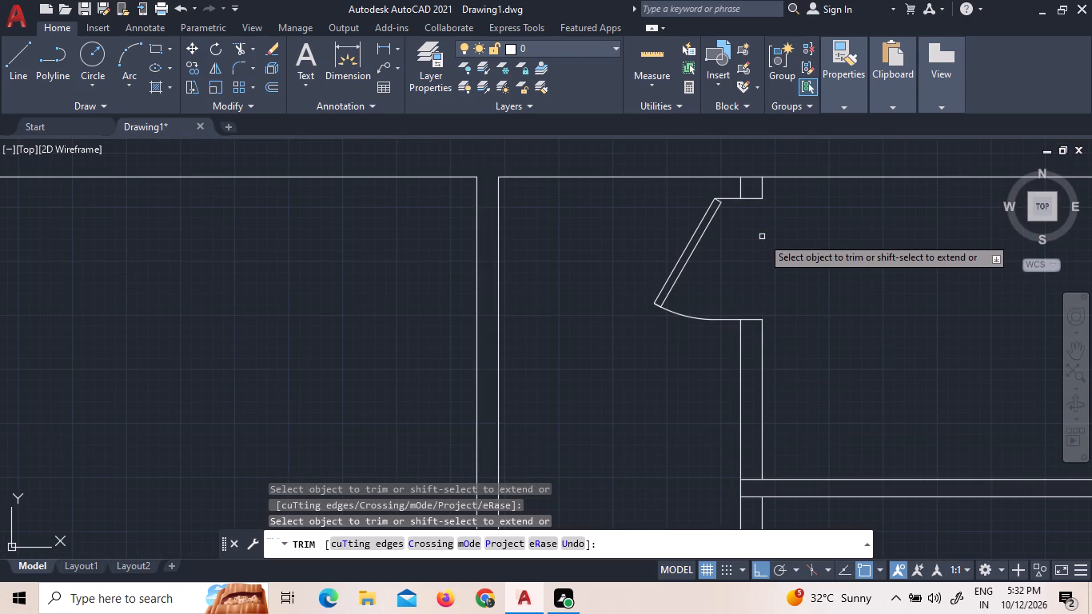
scroll(771, 245, "down", 3)
scroll(768, 338, "up", 2)
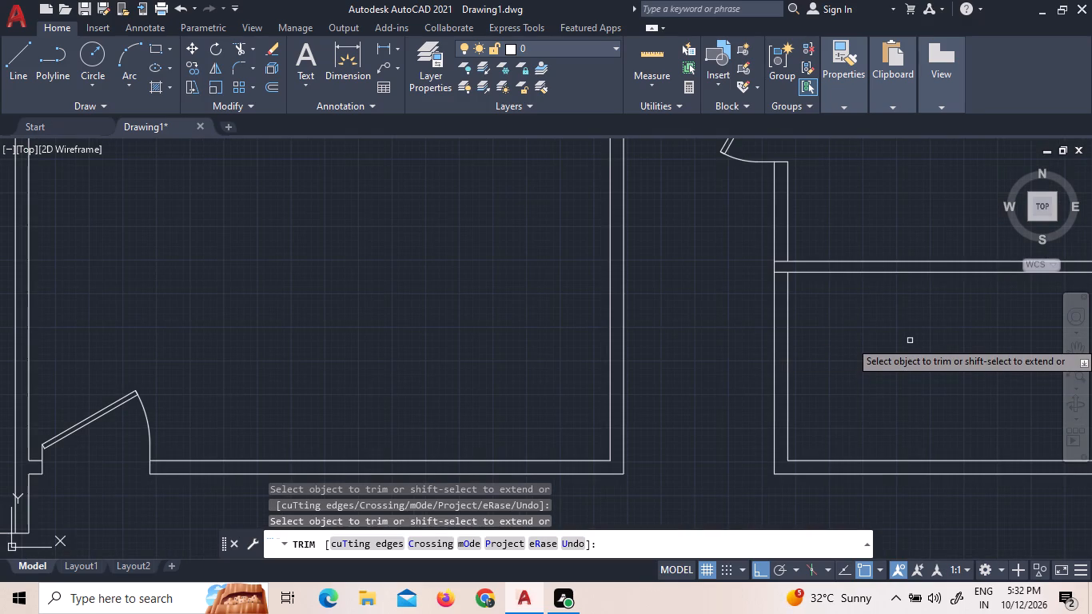
key("Escape")
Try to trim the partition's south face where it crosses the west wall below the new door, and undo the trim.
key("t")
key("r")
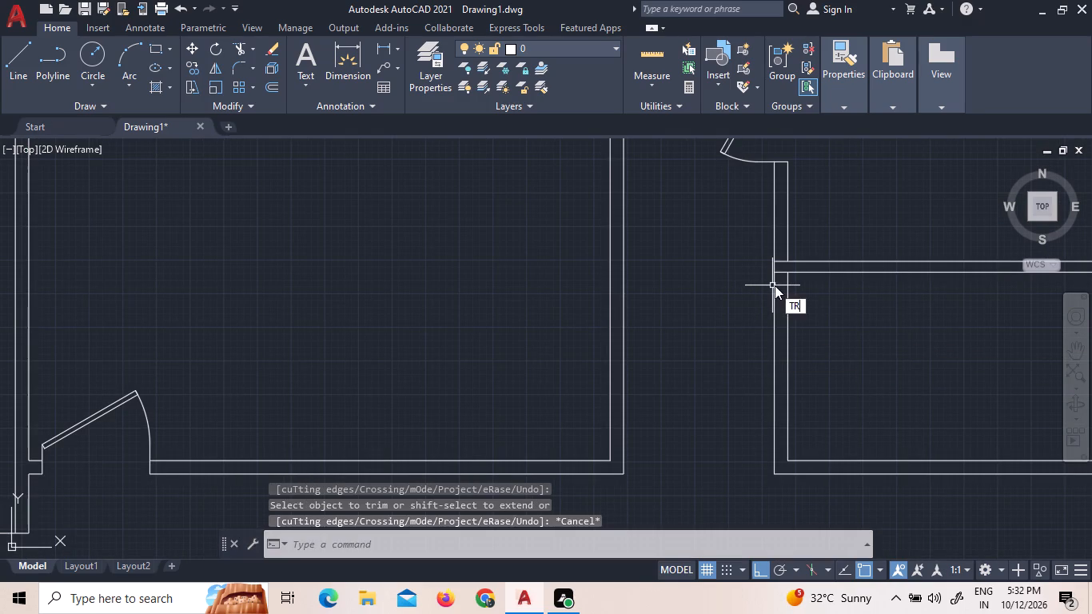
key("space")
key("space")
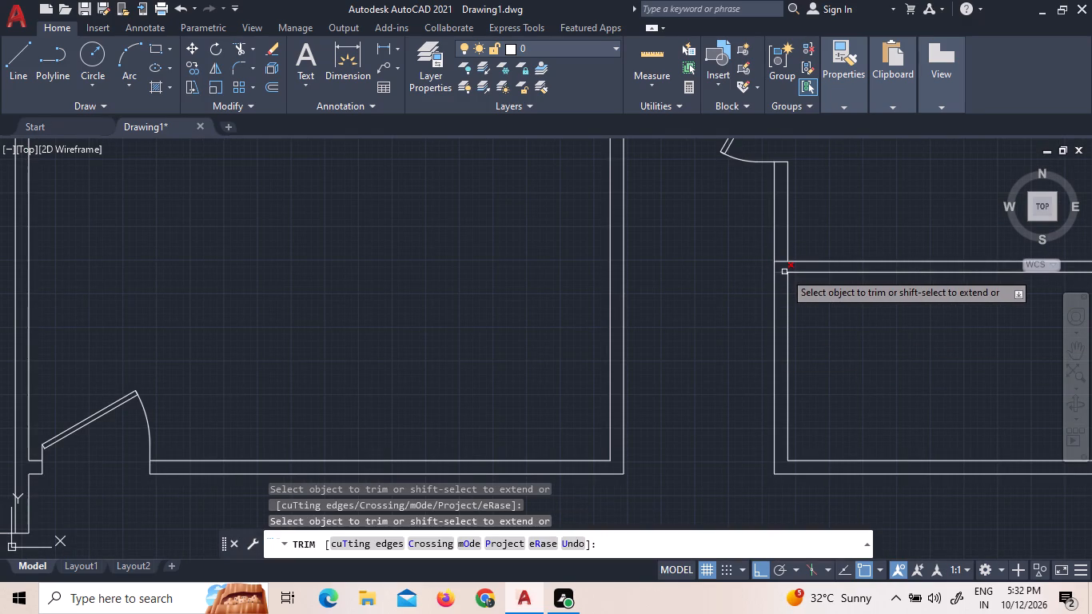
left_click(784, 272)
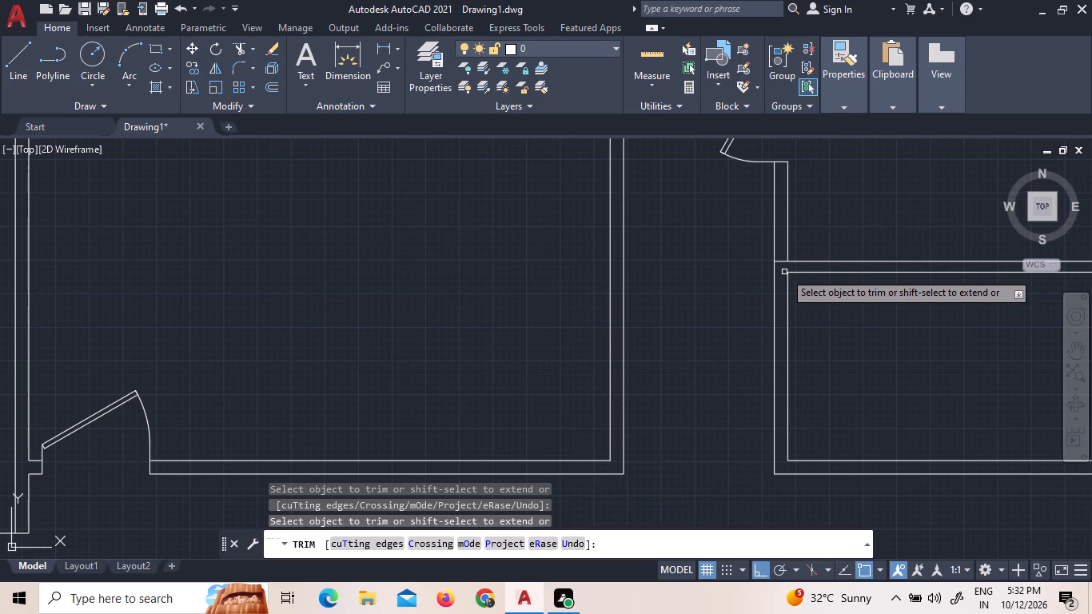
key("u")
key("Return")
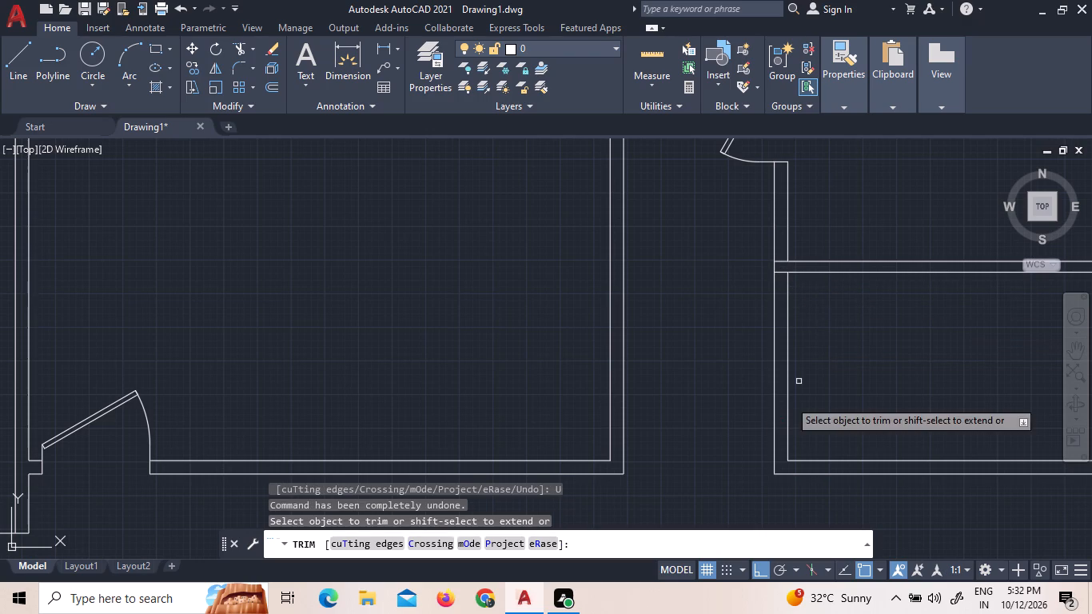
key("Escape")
Draw a 5" line across the west wall from the southwest inner corner of the room south of the northeast room.
key("l")
key("Return")
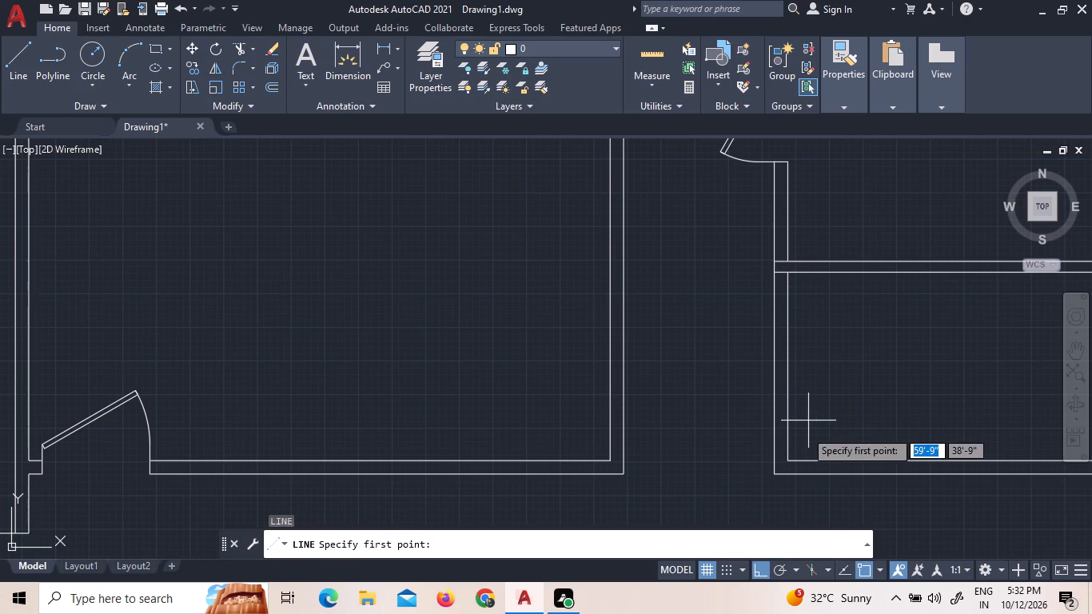
scroll(791, 463, "up", 3)
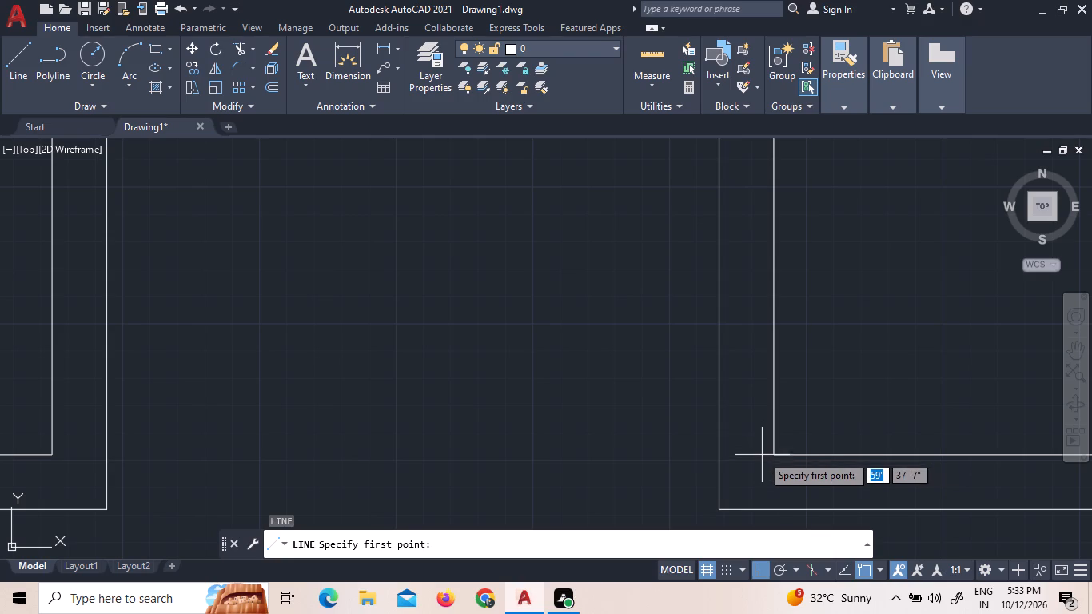
left_click(772, 455)
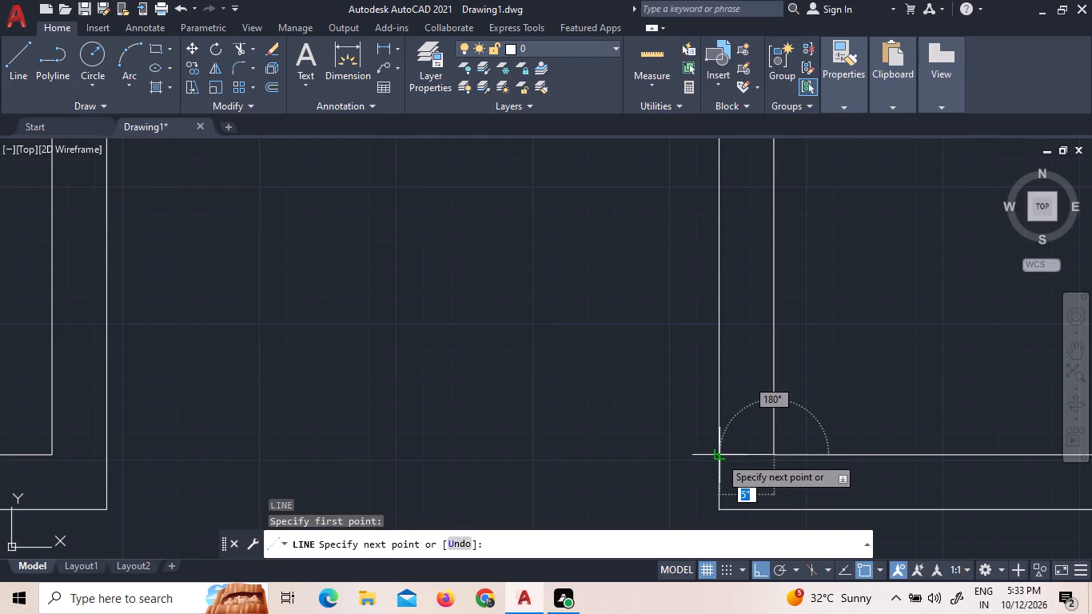
scroll(717, 456, "up", 3)
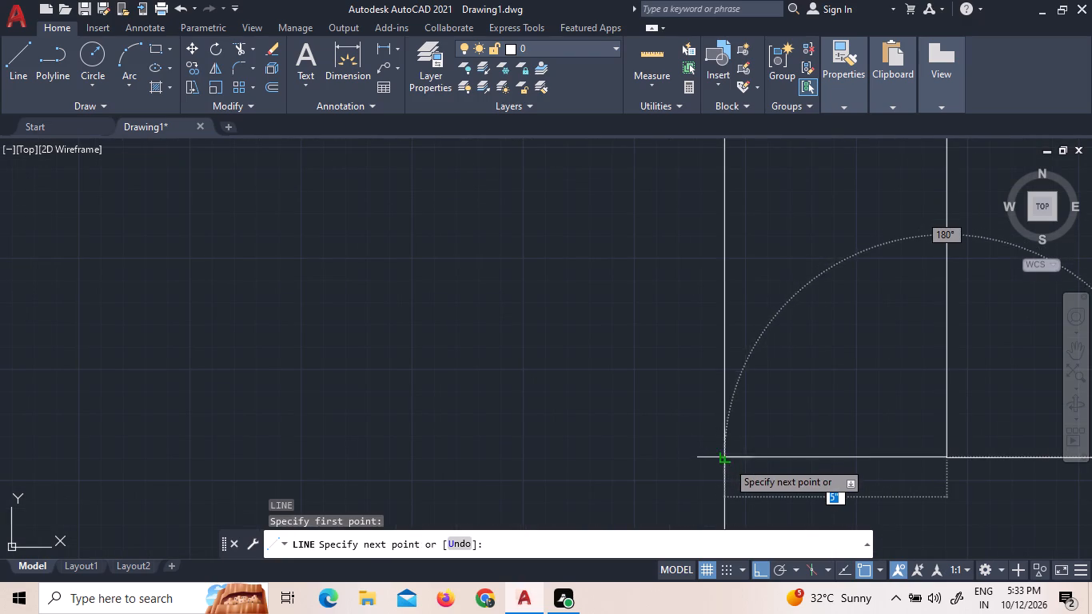
left_click(721, 458)
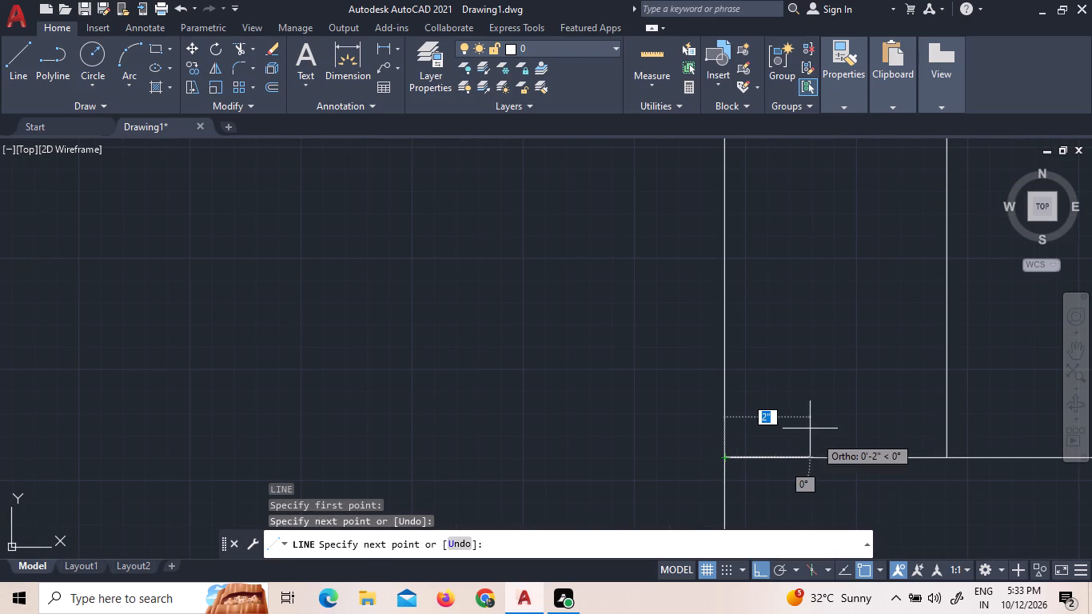
key("Escape")
key("Escape")
key("Escape")
Offset the new line across the wall 5" north to mark the door's first jamb.
key("o")
key("Return")
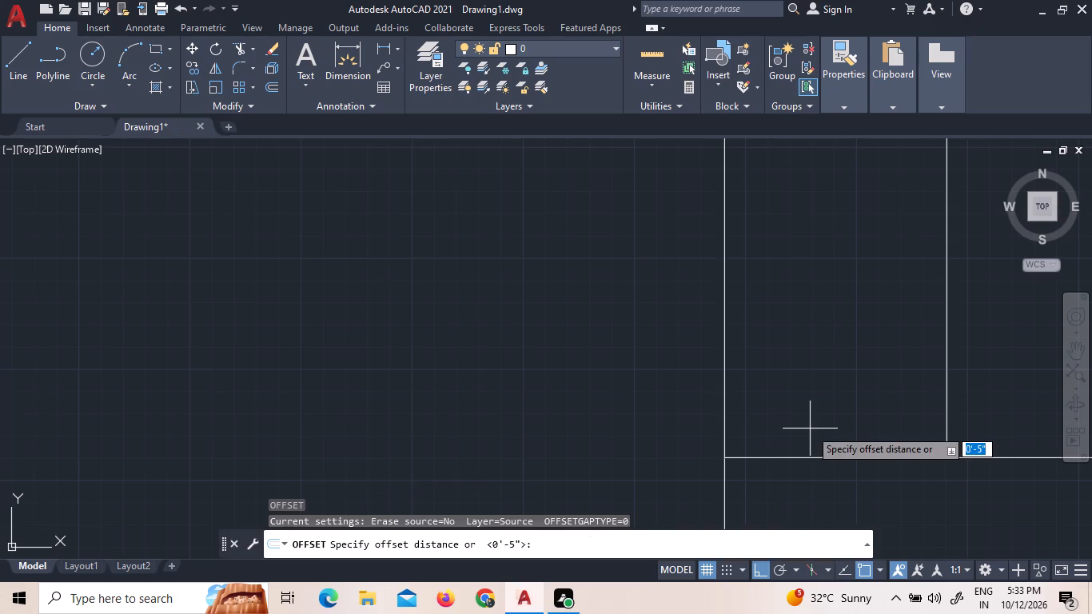
scroll(810, 429, "down", 5)
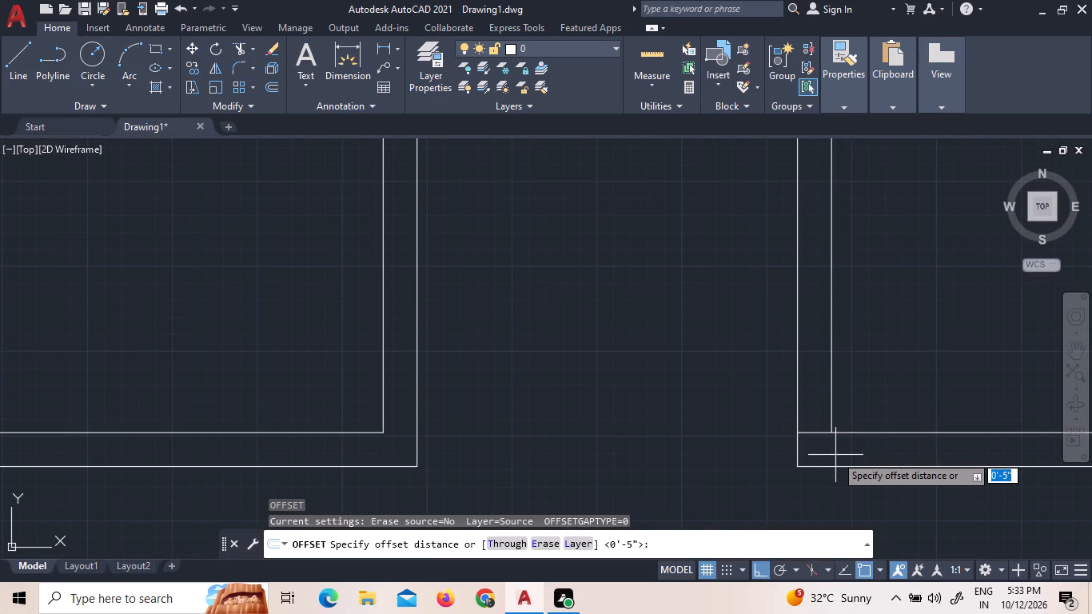
key("5")
key("shift+quotedbl")
key("Return")
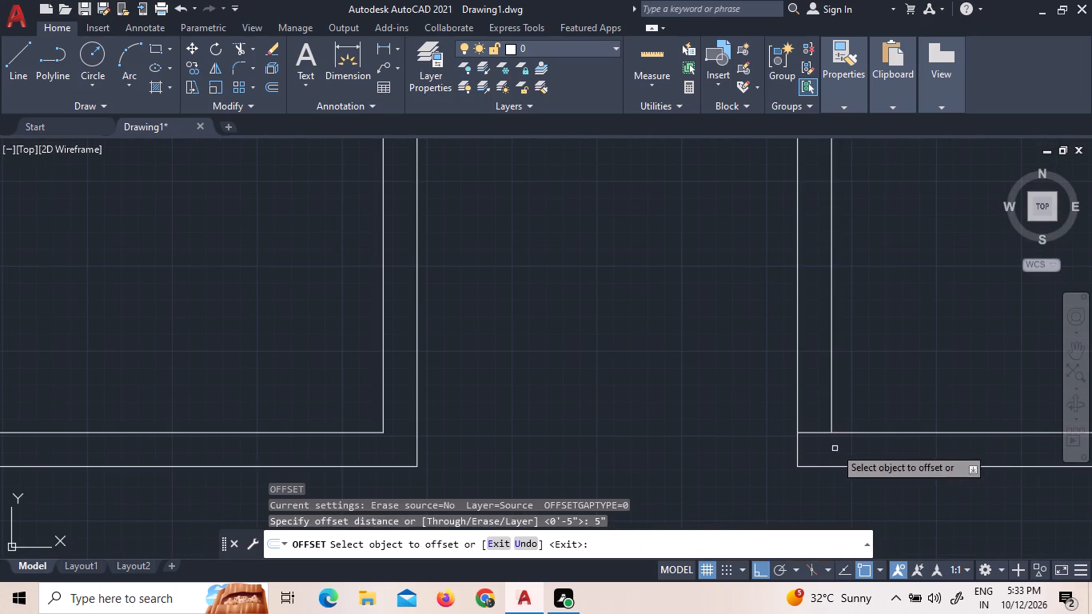
left_click(814, 433)
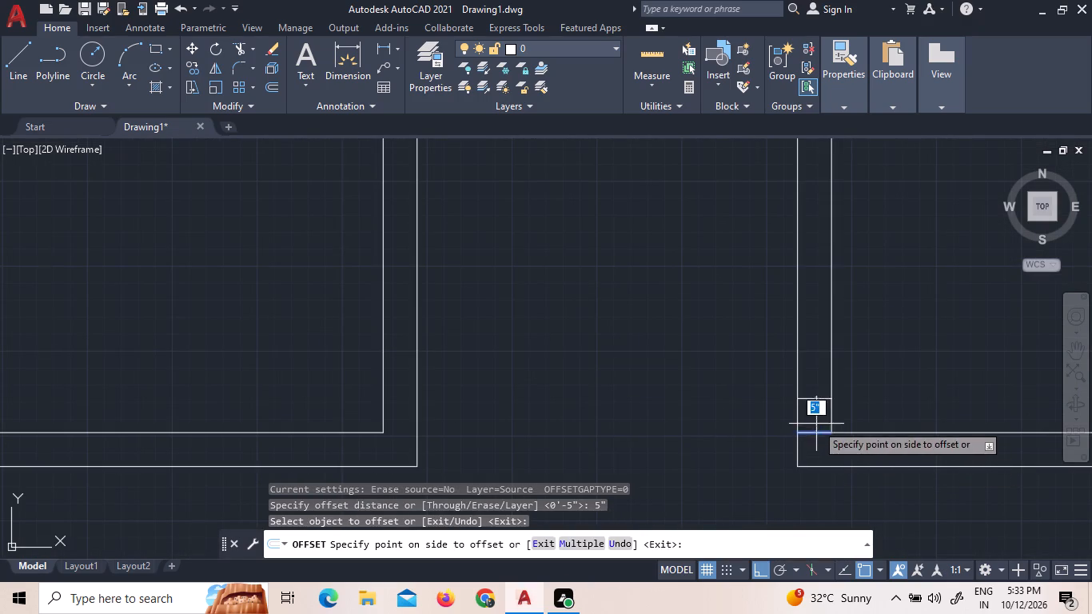
left_click(816, 424)
scroll(816, 424, "down", 2)
scroll(832, 373, "up", 2)
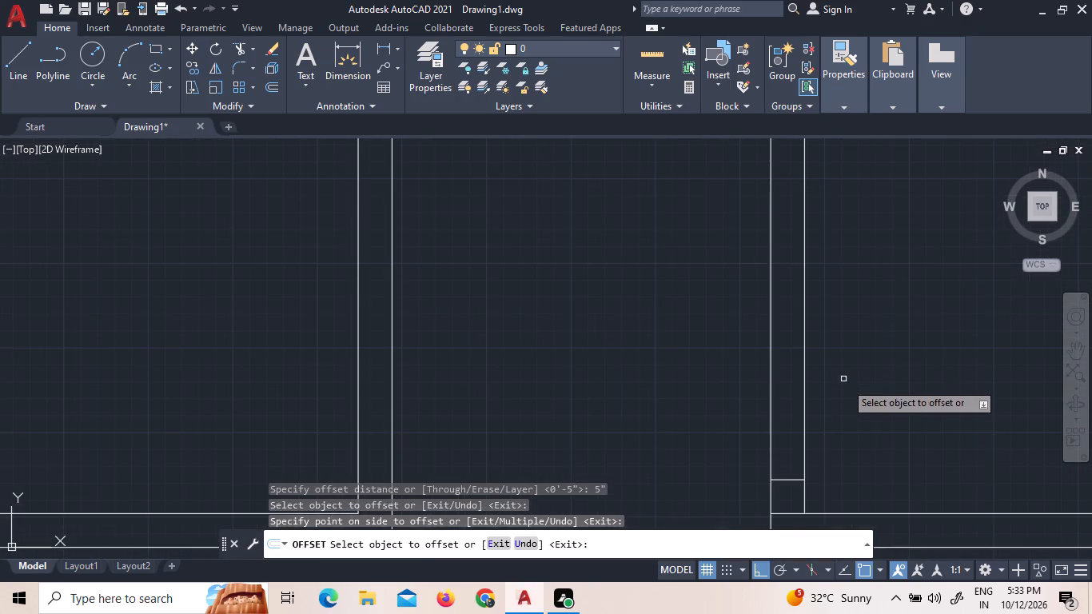
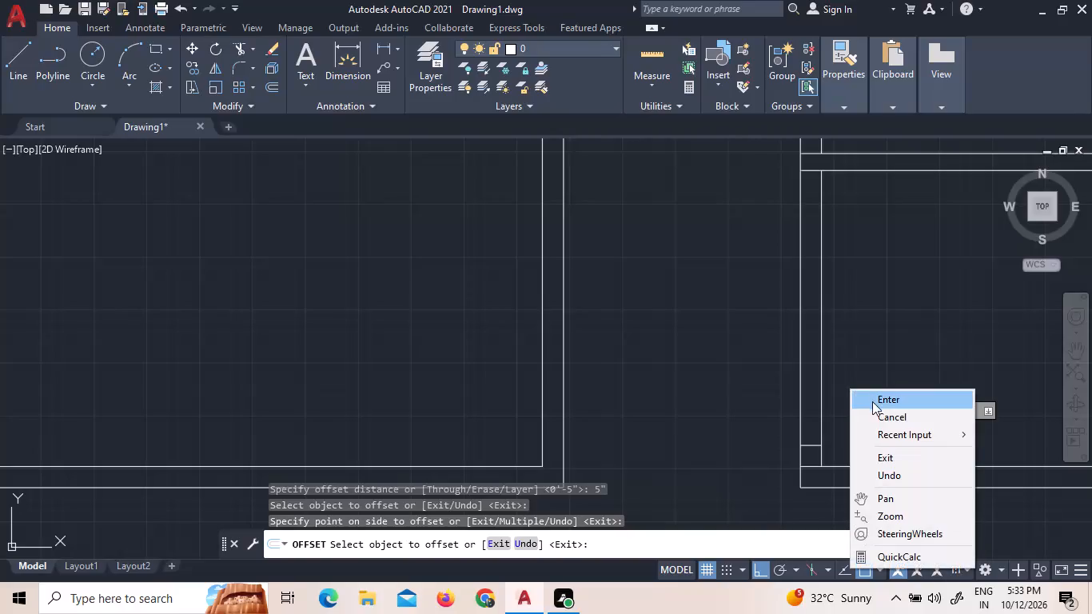
Finish the 5" offset of the wall line.
left_click(872, 401)
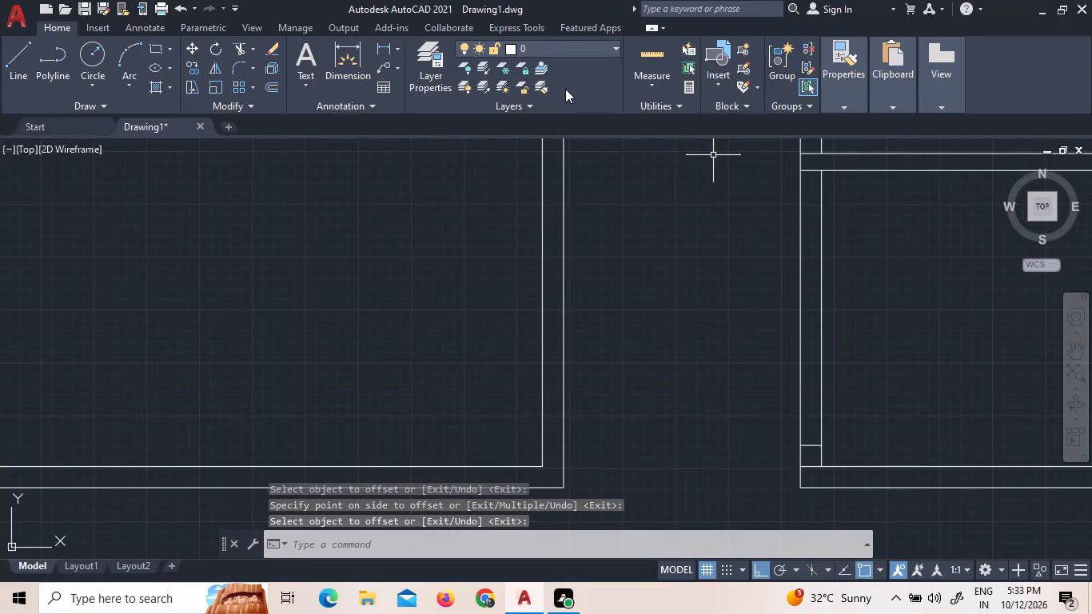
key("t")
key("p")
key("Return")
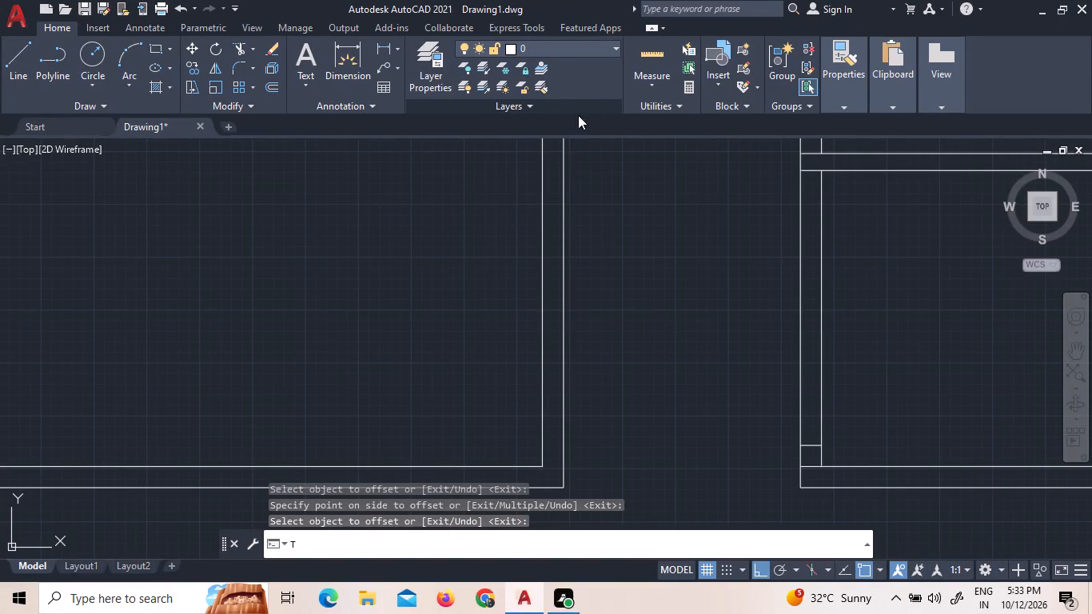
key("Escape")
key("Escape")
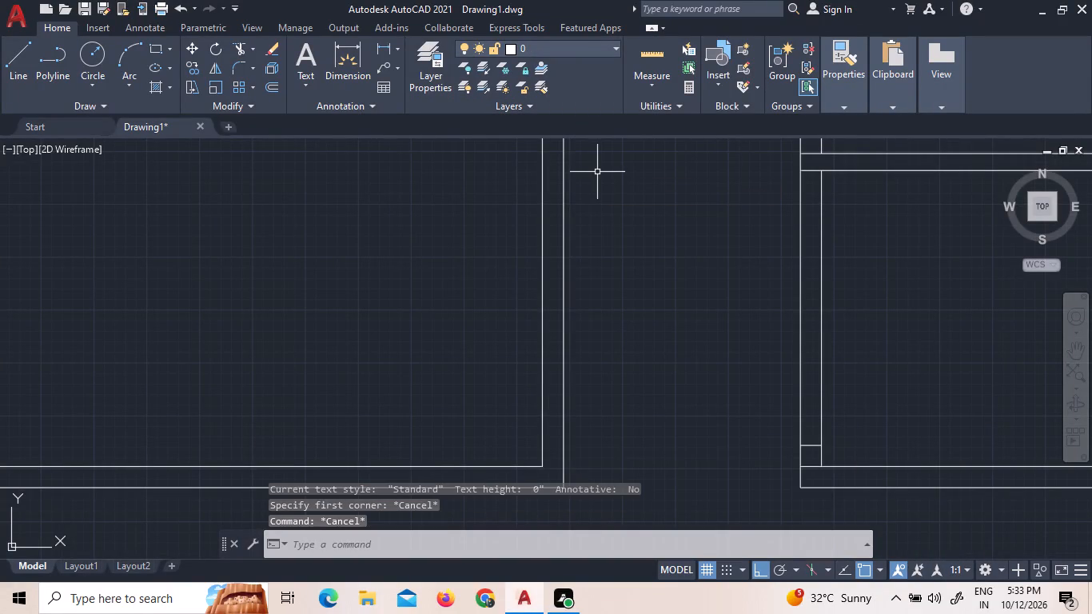
Insert a Door - Imperial block from the architectural tool palette into the open floor area beside the corridor.
type("TP")
key("Return")
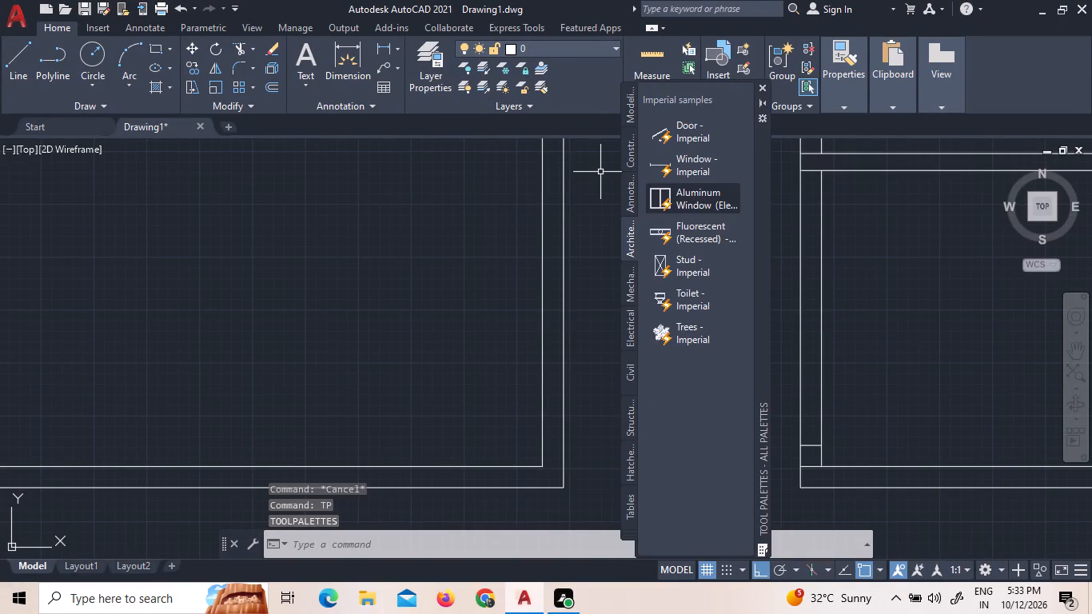
left_click_drag(668, 134, 417, 265)
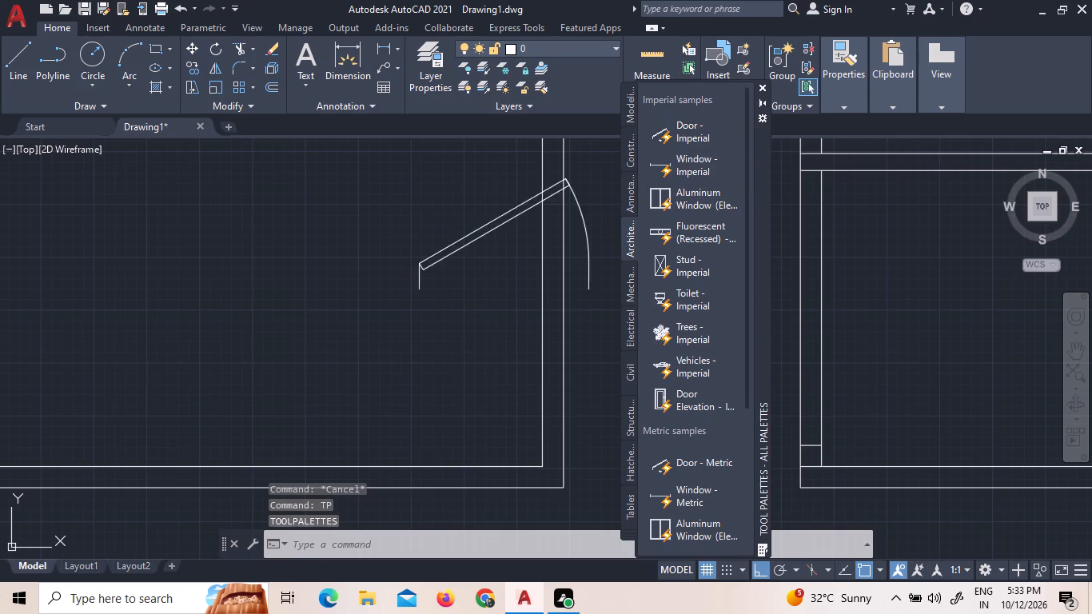
left_click_drag(417, 265, 416, 265)
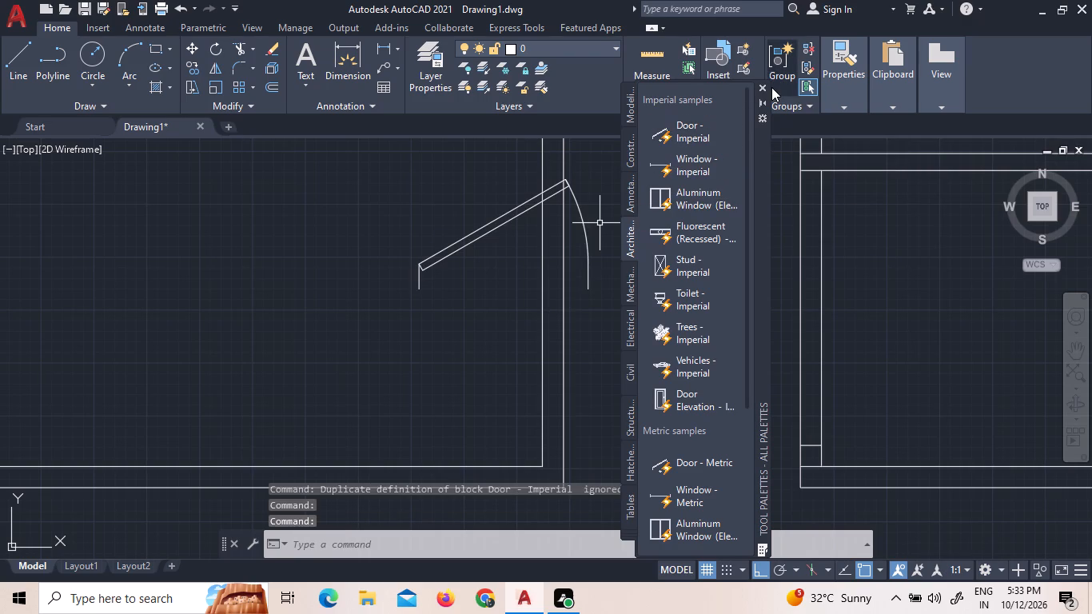
left_click(758, 86)
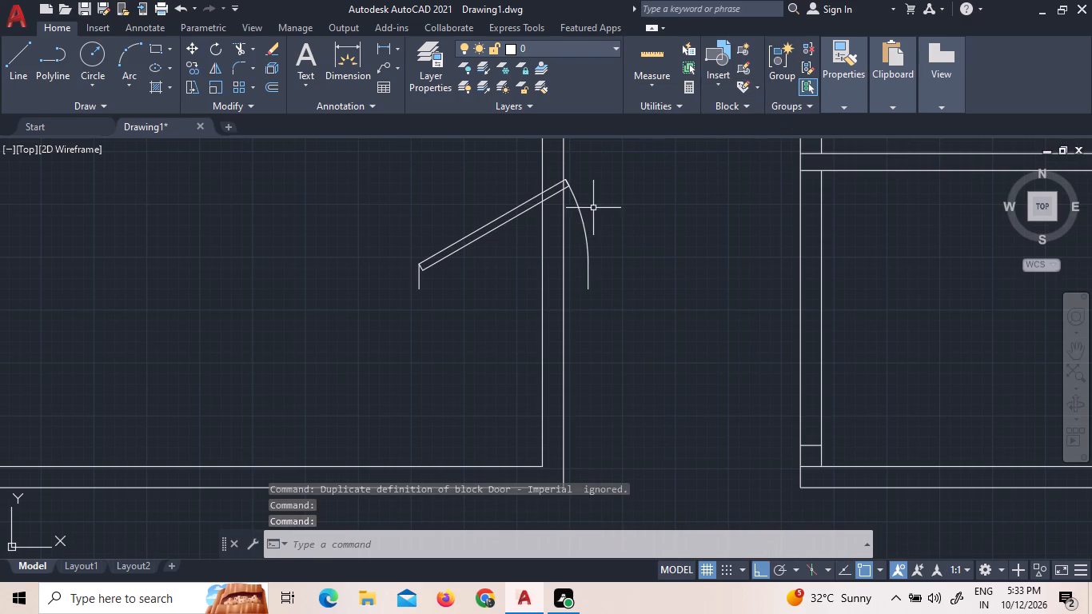
Rotate the new door block 90° about the outer end of its hinge jamb.
left_click_drag(527, 237, 516, 230)
left_click(436, 205)
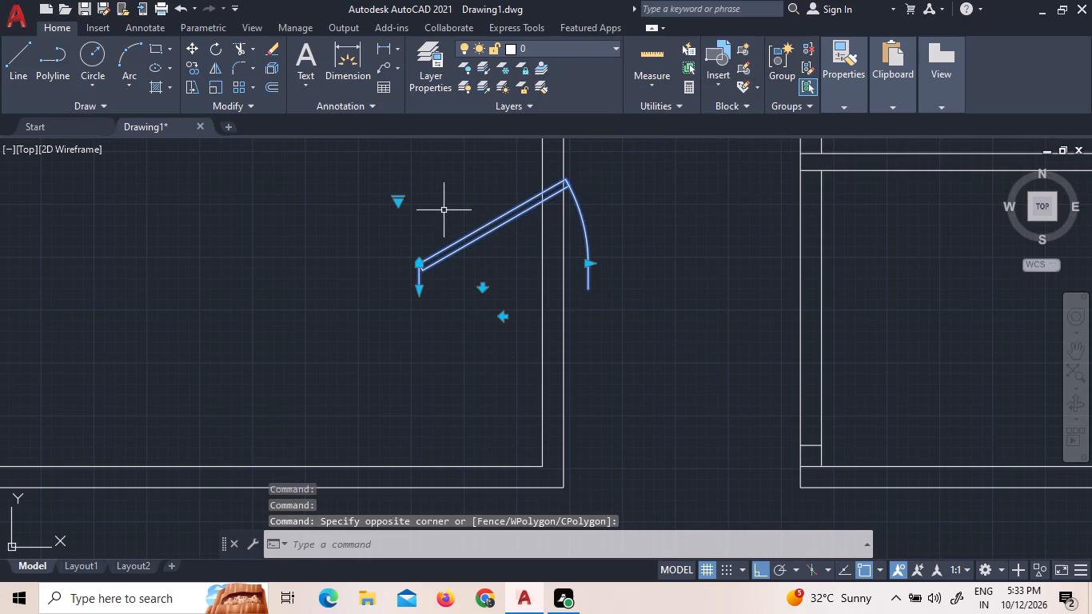
right_click(419, 292)
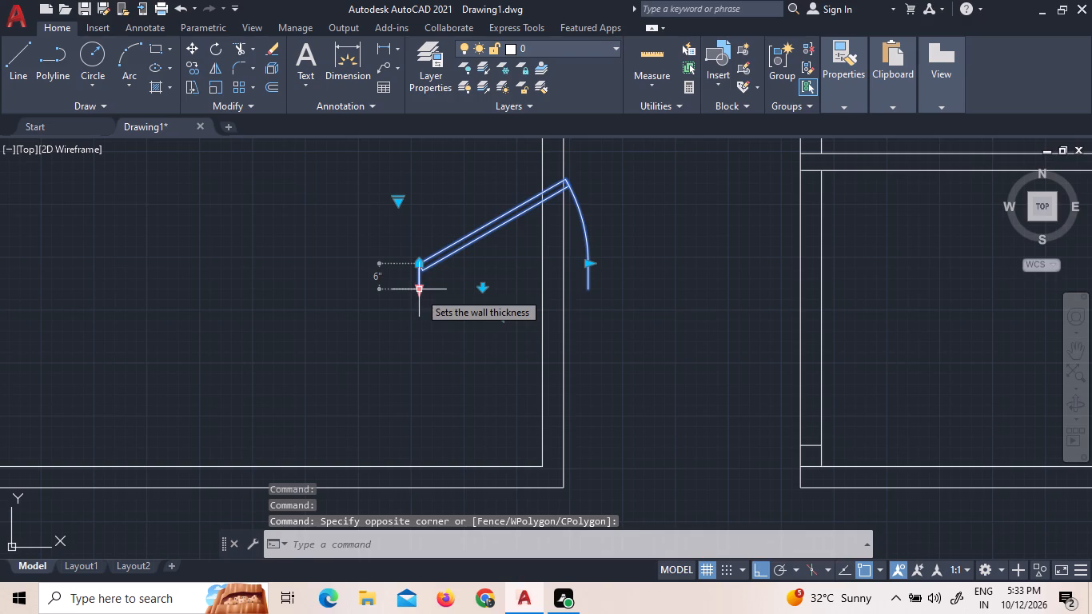
left_click(452, 357)
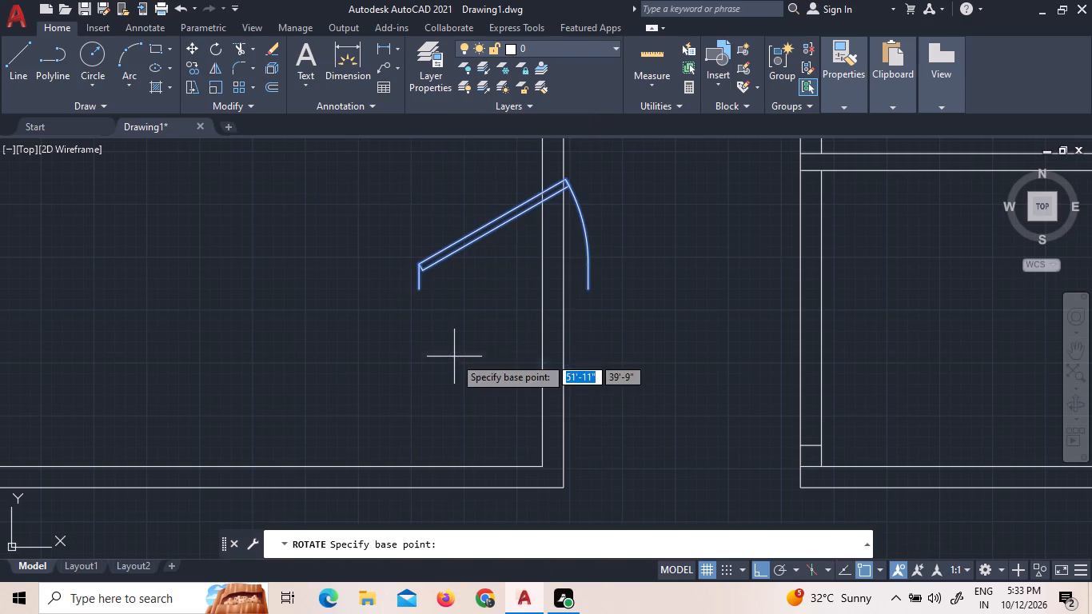
left_click(421, 292)
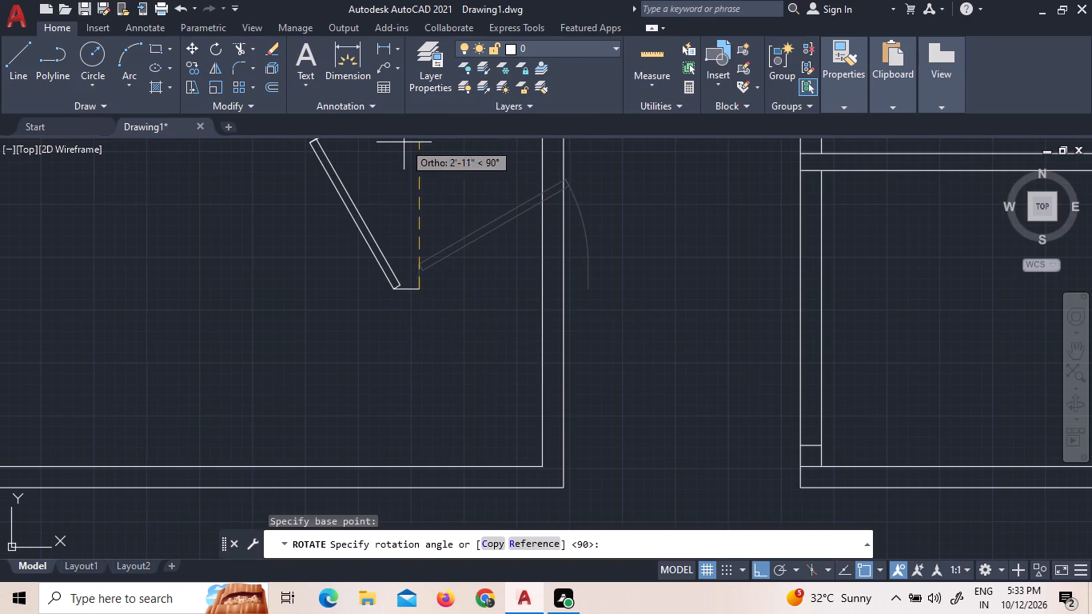
left_click(388, 142)
Move the rotated door by its jamb endpoint onto the short jamb line near the lower end of the corridor's east wall.
left_click_drag(456, 334, 401, 274)
left_click(278, 100)
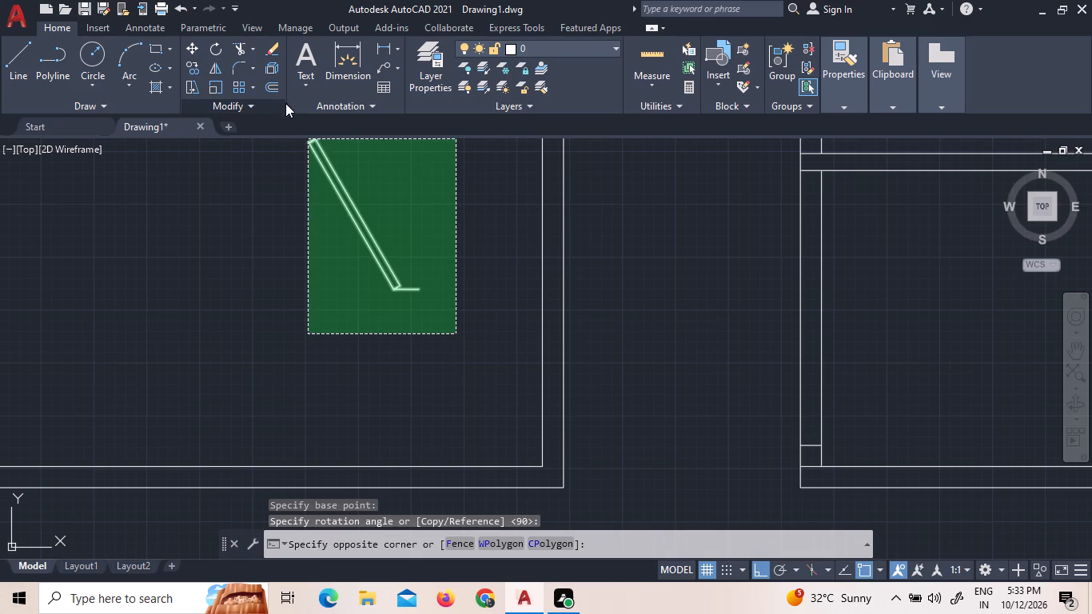
left_click(307, 189)
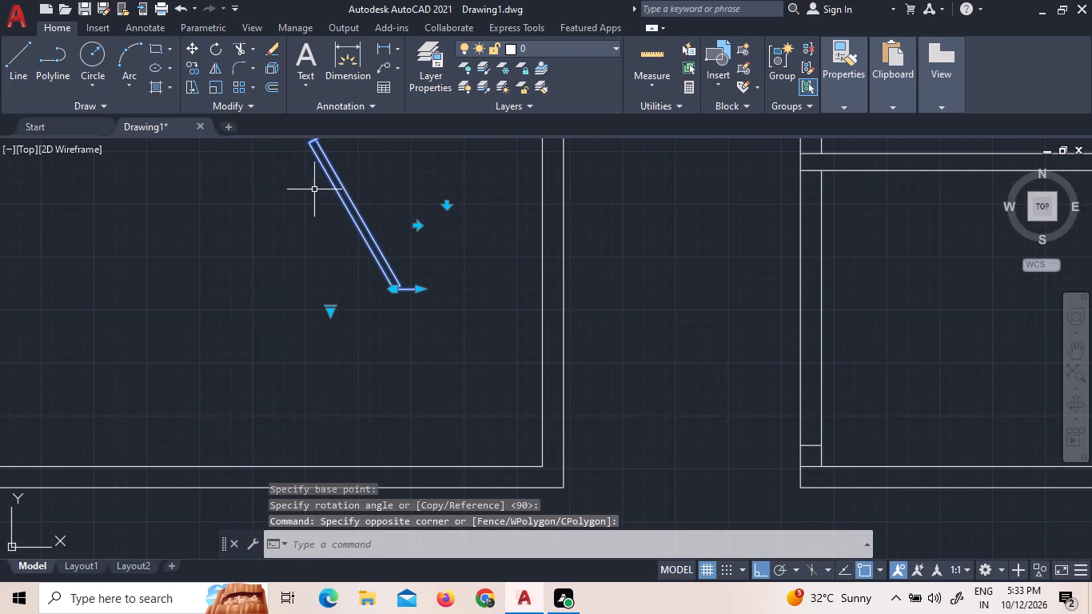
right_click(329, 197)
left_click(387, 311)
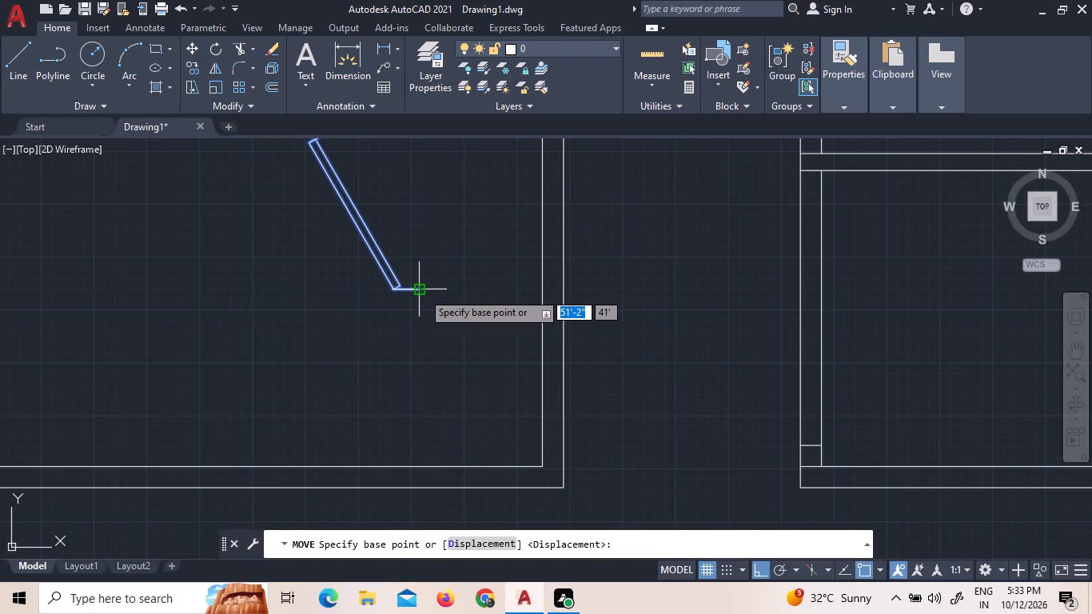
left_click(422, 292)
scroll(812, 459, "up", 3)
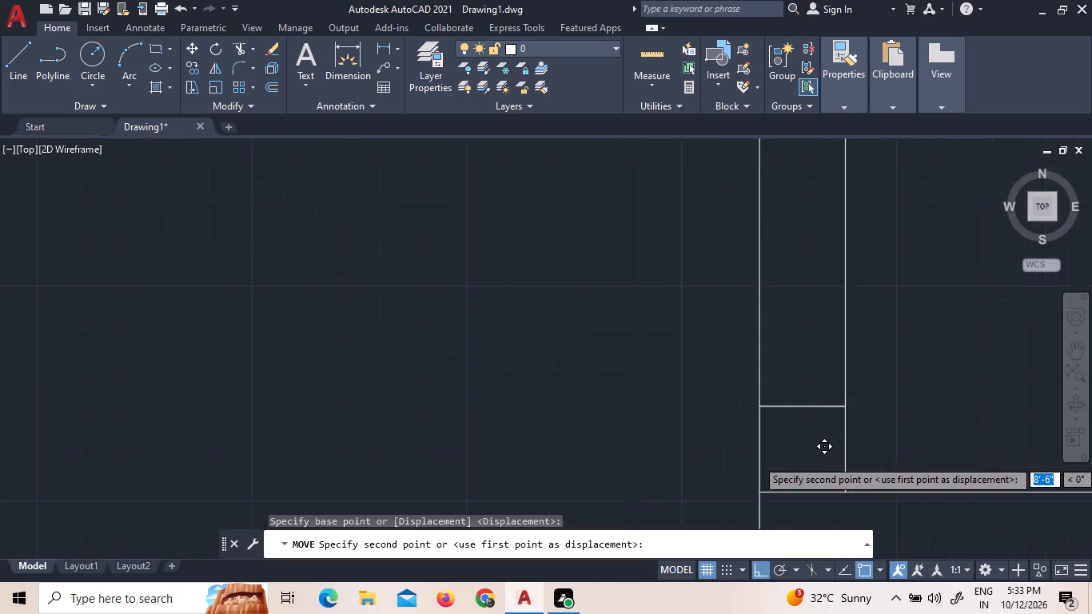
scroll(812, 459, "up", 1)
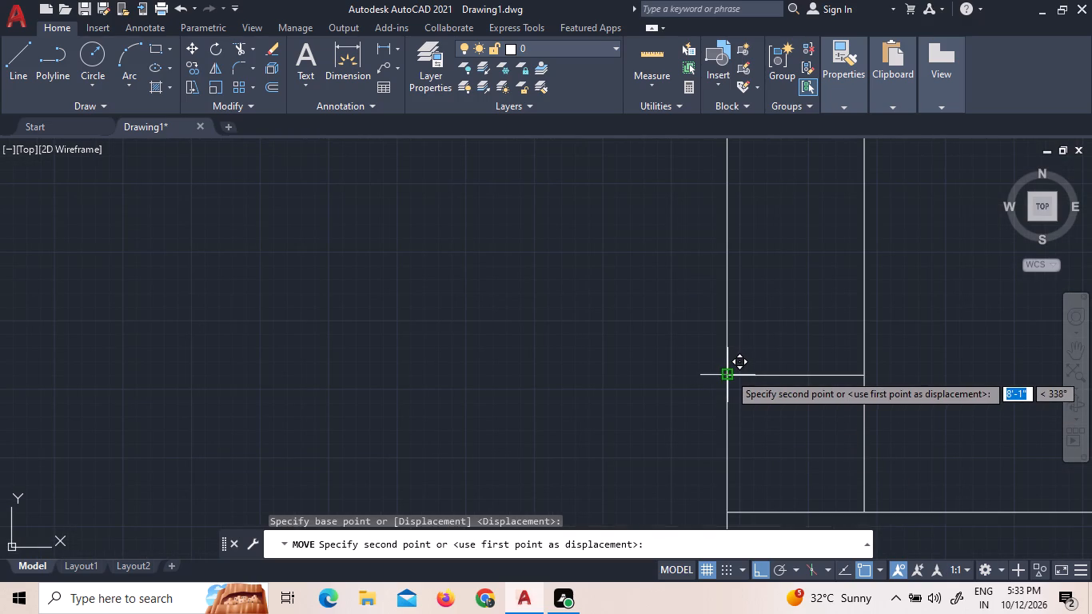
scroll(731, 373, "up", 4)
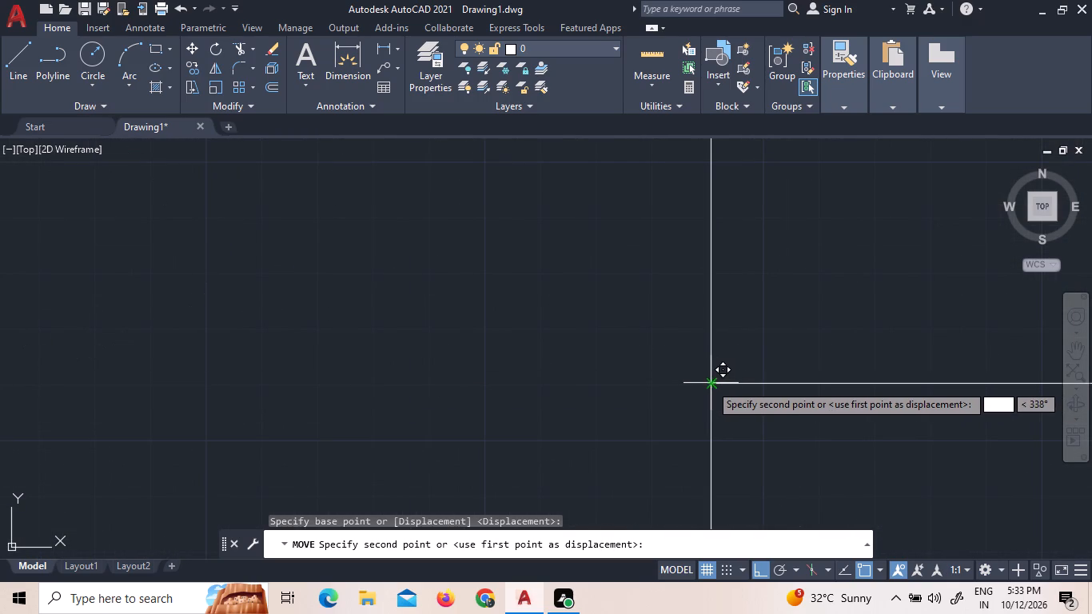
left_click(710, 384)
scroll(798, 397, "down", 7)
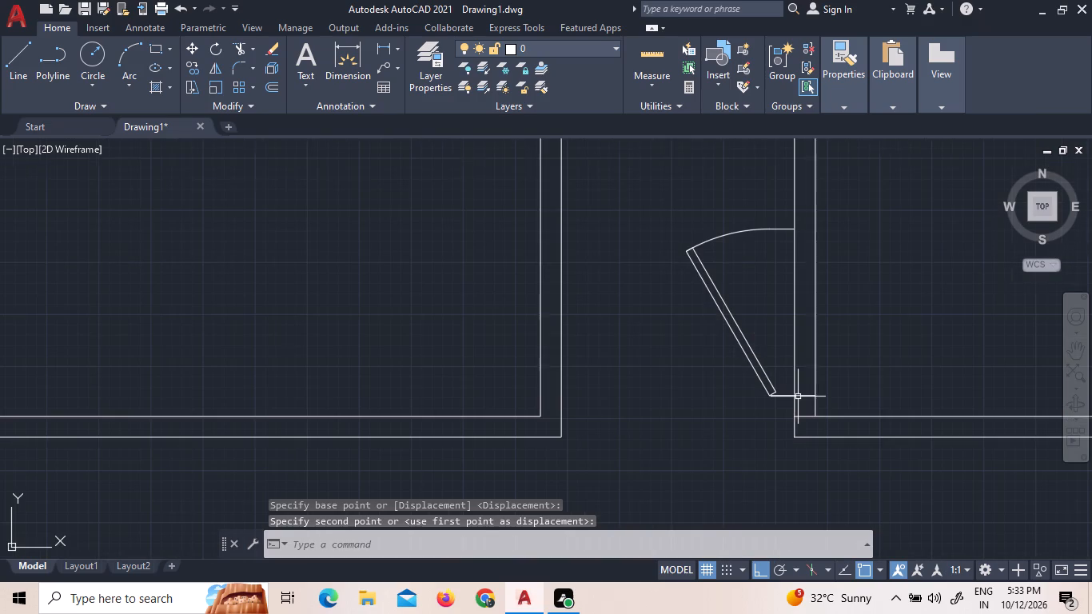
Shorten the placed door's opening width to about 2'-4".
left_click(767, 241)
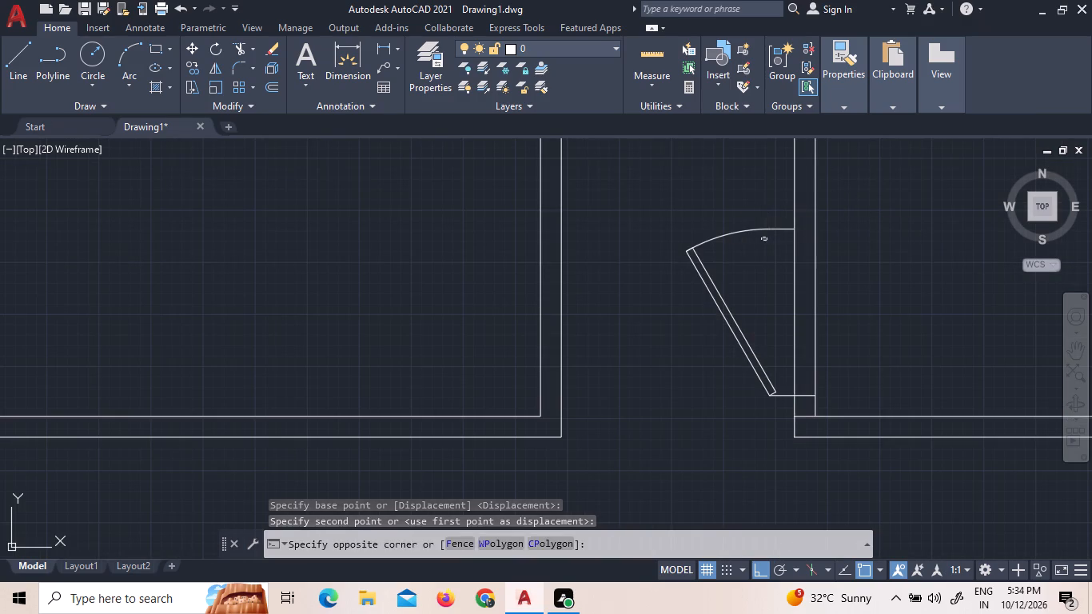
left_click(710, 202)
left_click(770, 227)
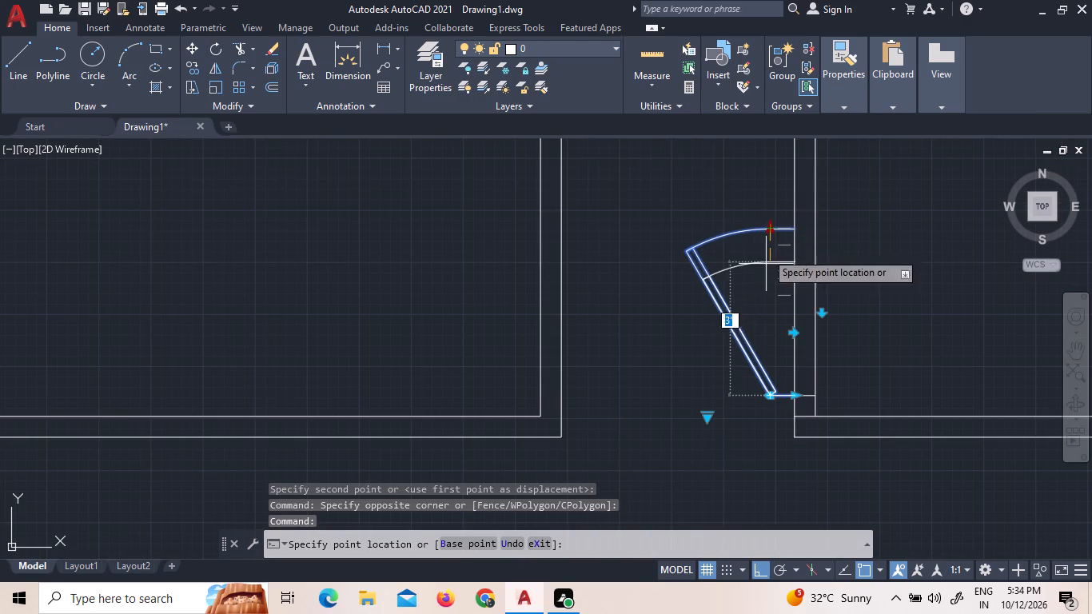
left_click(765, 285)
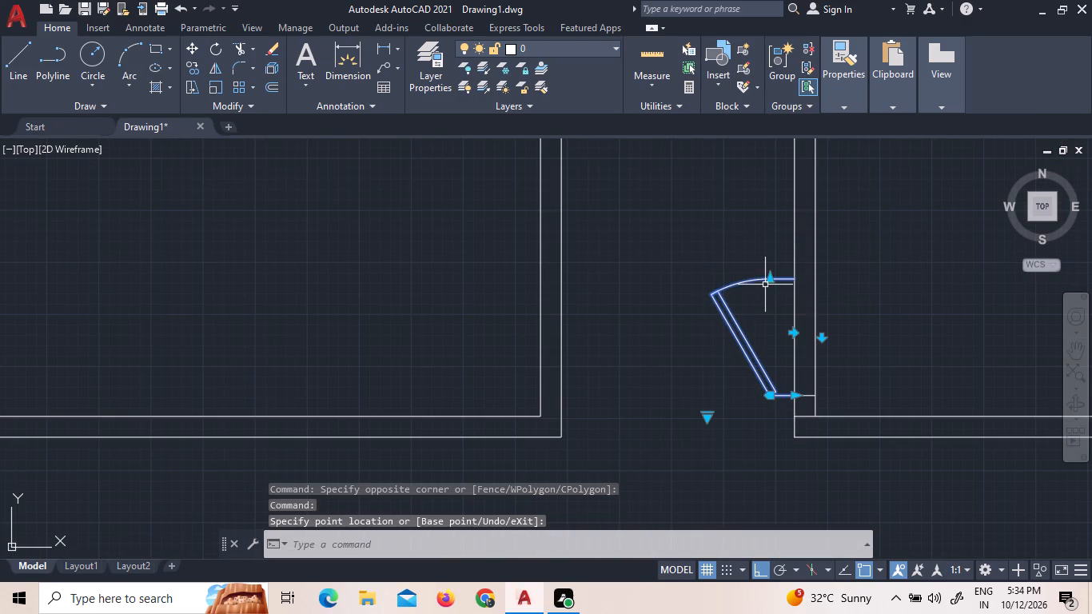
Measure the corridor width and the two door swings along its east wall with Quick measure.
scroll(811, 290, "down", 4)
scroll(805, 231, "up", 3)
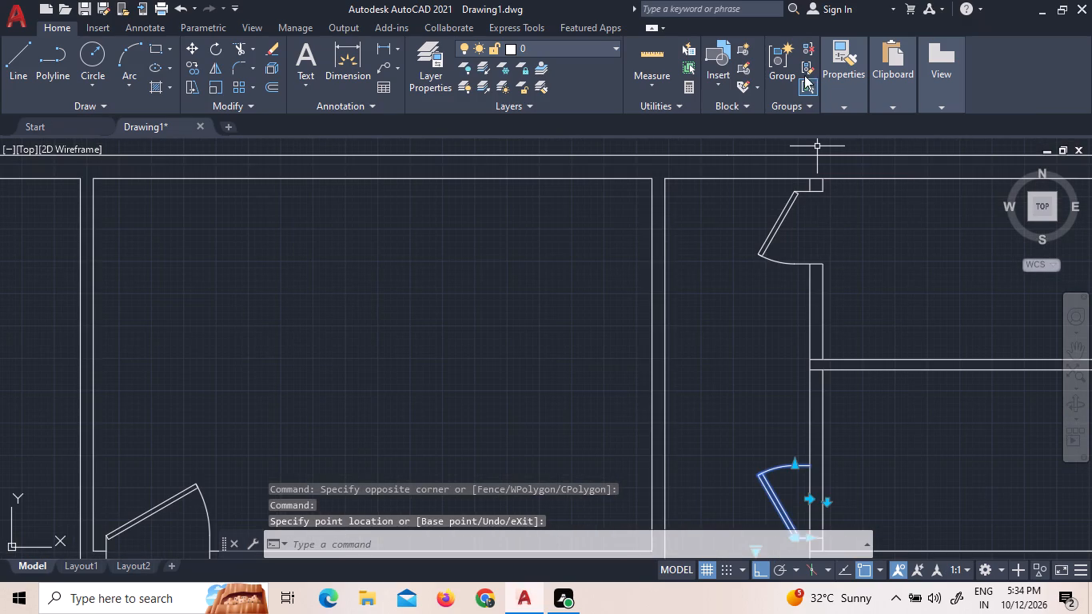
left_click(668, 54)
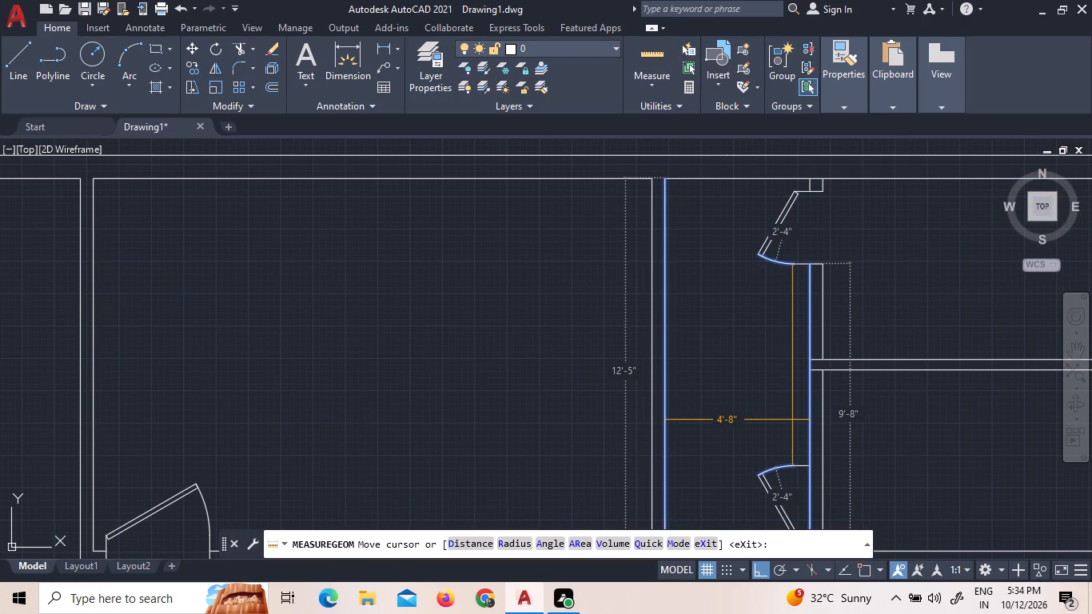
scroll(792, 415, "down", 3)
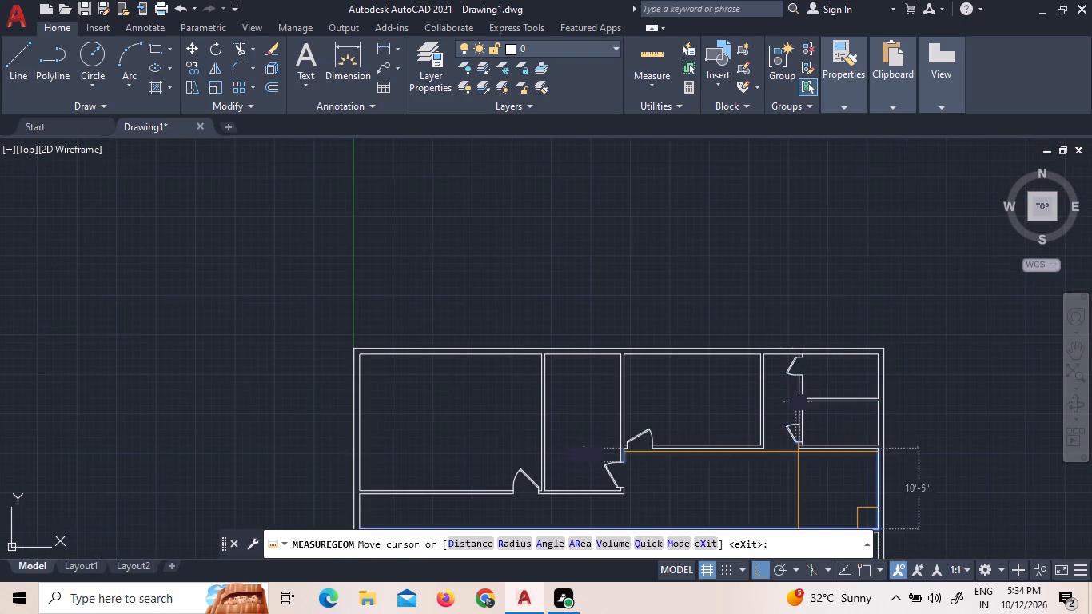
scroll(790, 457, "up", 4)
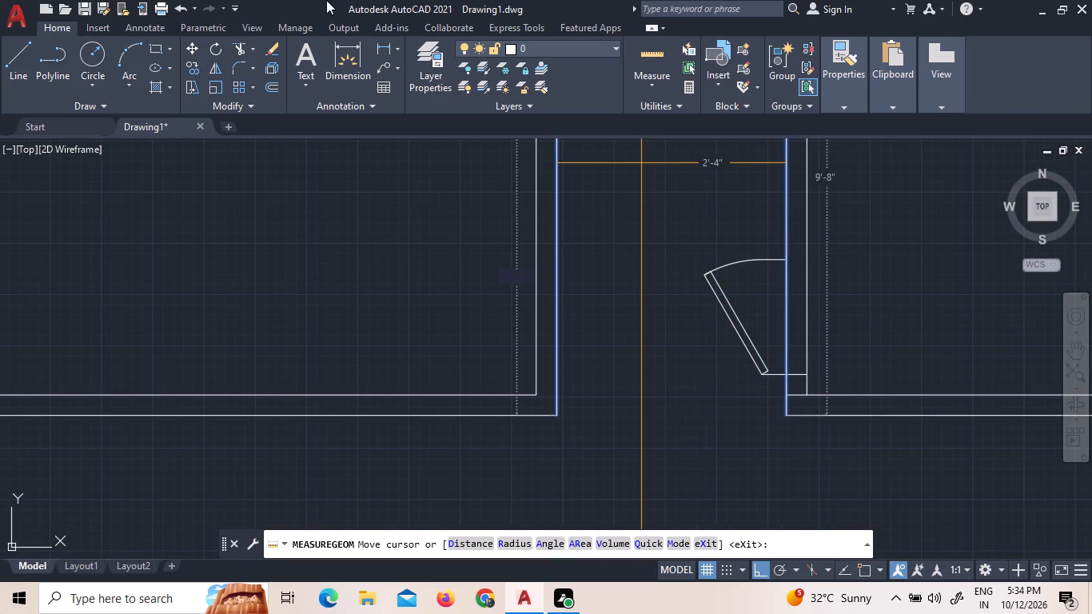
Draw a 5" jamb line from the end of the door's swing arc straight across the wall thickness.
left_click(32, 61)
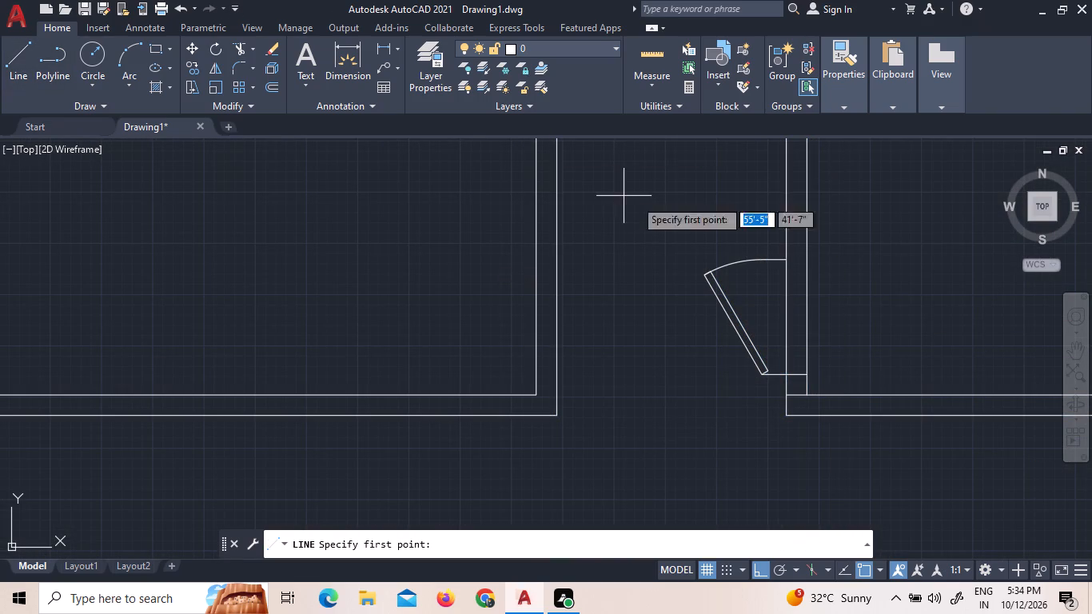
scroll(796, 260, "up", 3)
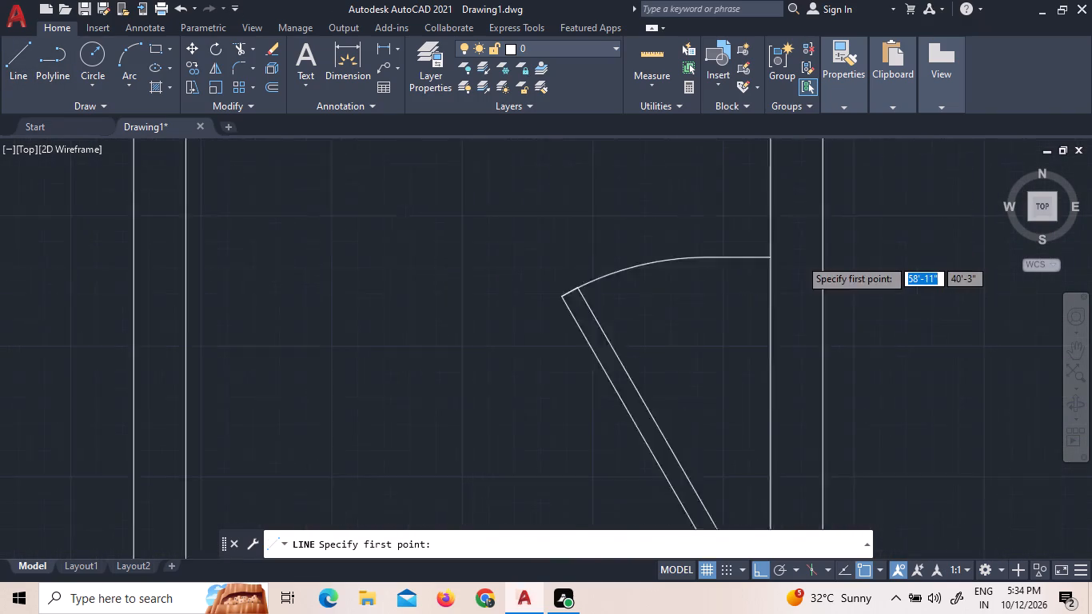
left_click(755, 257)
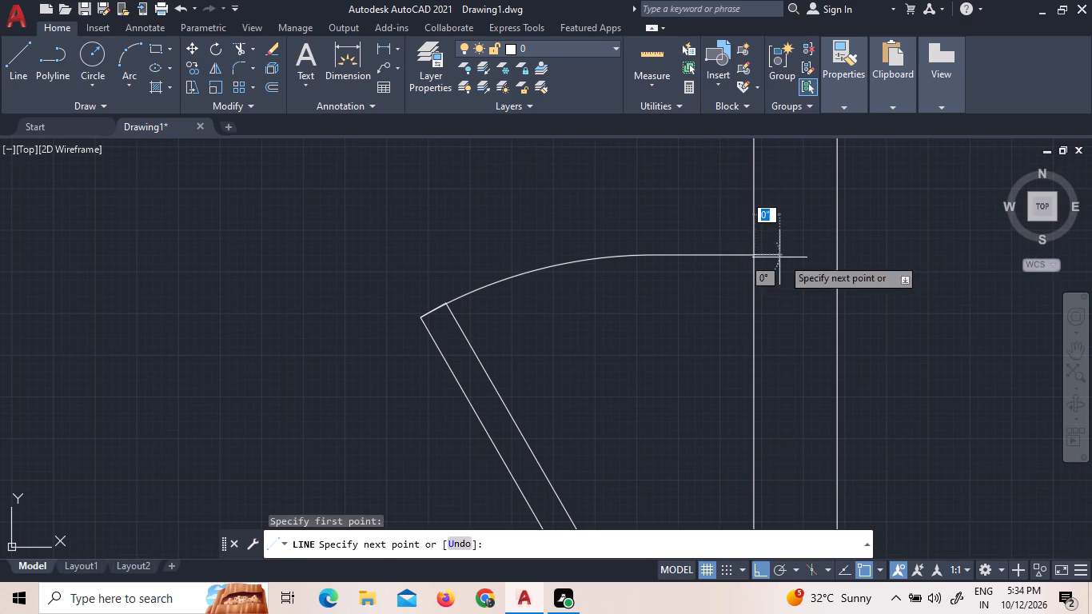
left_click(841, 257)
scroll(841, 257, "down", 3)
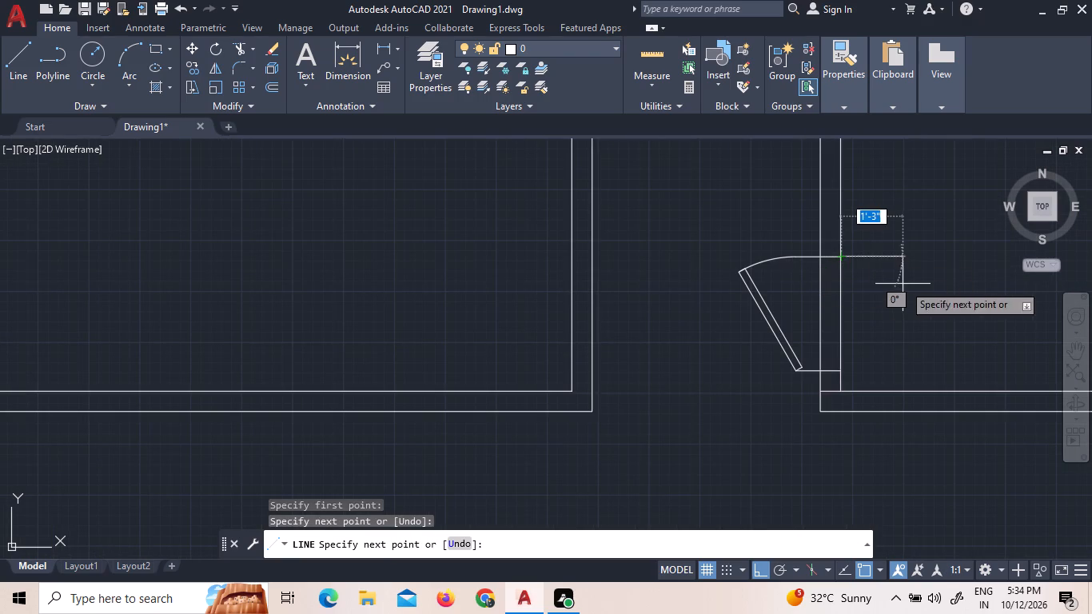
key("Escape")
Trim both wall lines between the two jamb lines to open the new doorway.
type("TR")
key("space")
key("space")
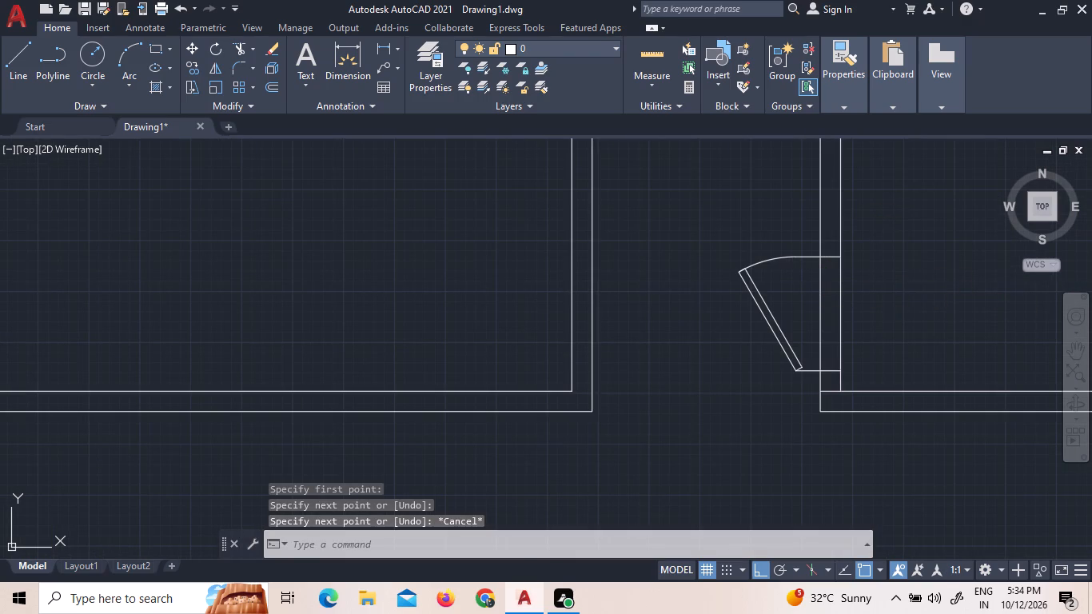
left_click(819, 287)
left_click(843, 289)
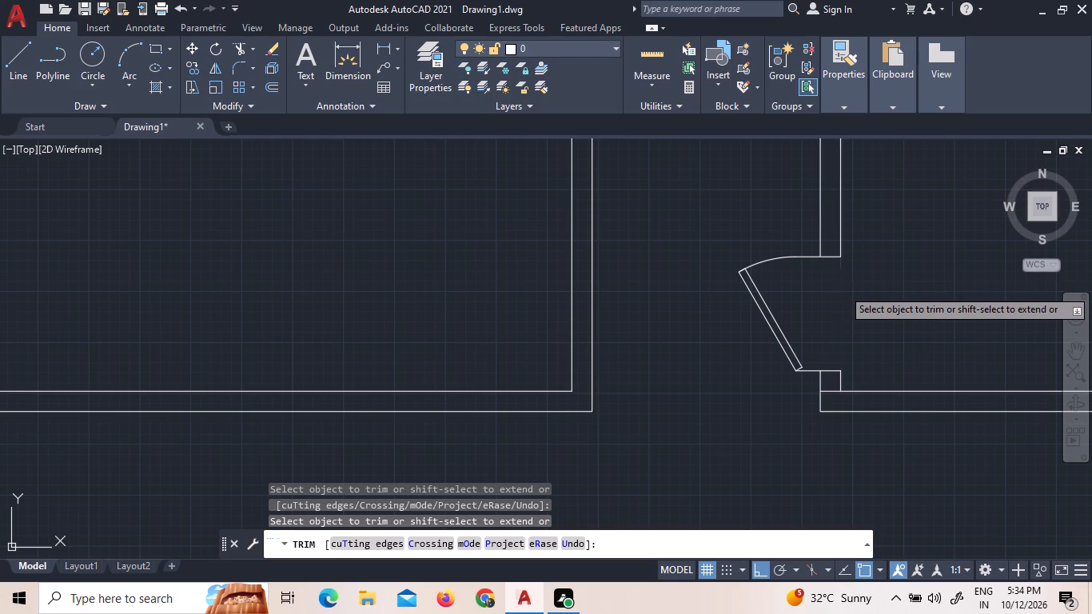
Trim the leftover segments crossing the wall thickness at the corner below the doorway and at the partition between the two small rooms.
left_click(834, 389)
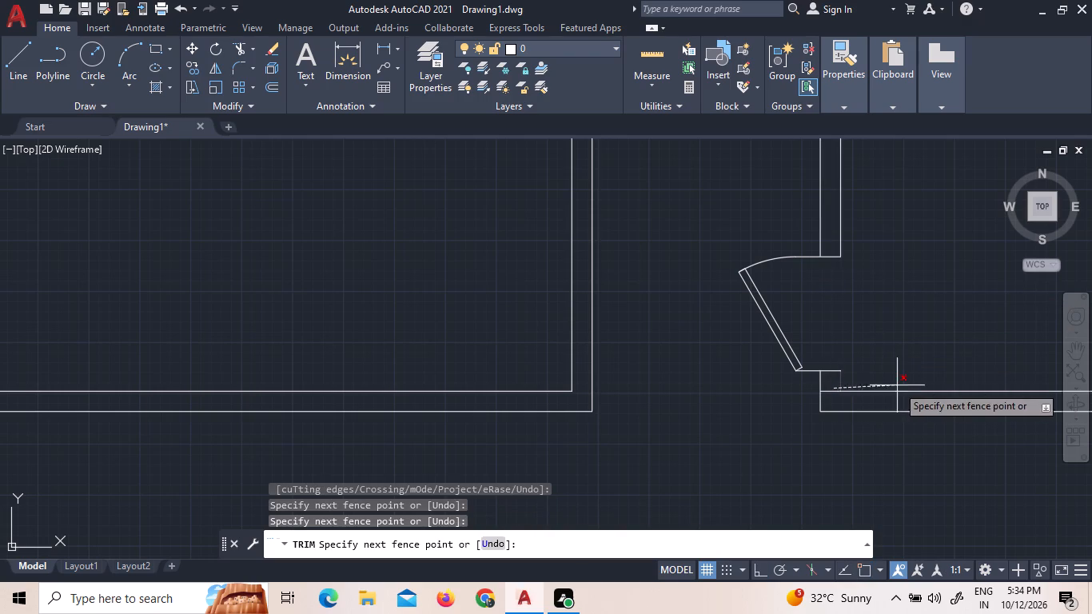
left_click(833, 398)
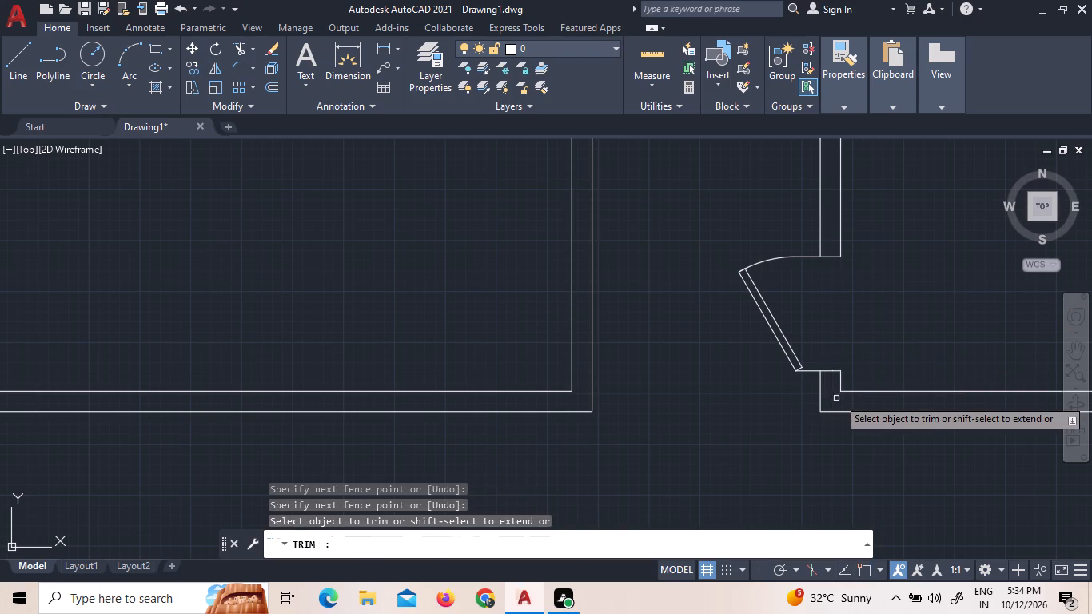
scroll(841, 398, "down", 3)
scroll(836, 317, "up", 3)
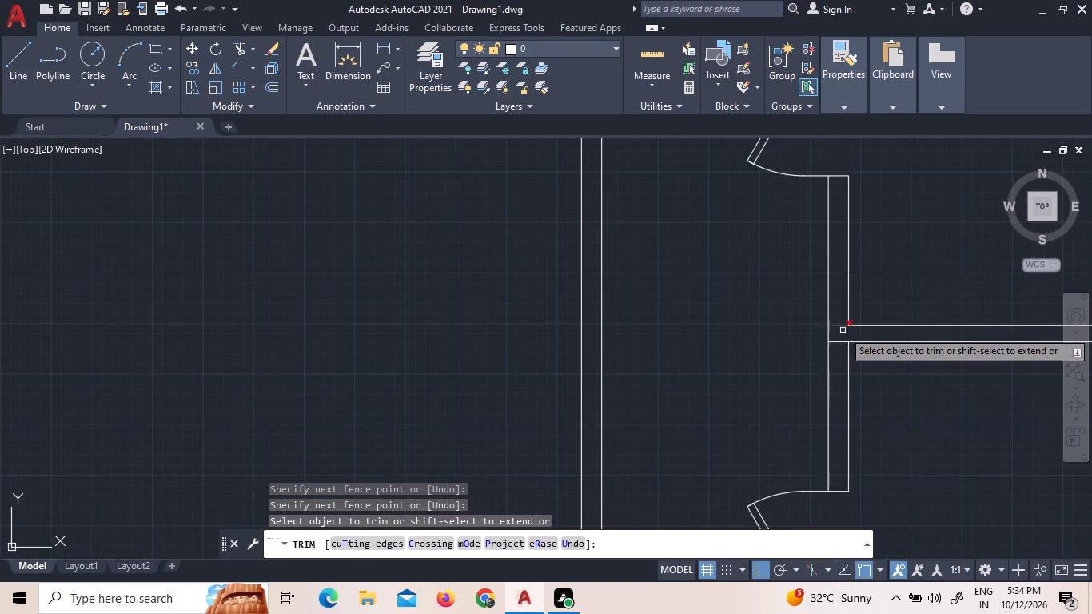
left_click(843, 330)
left_click_drag(839, 314, 839, 325)
left_click_drag(835, 333, 833, 343)
left_click(837, 351)
scroll(841, 357, "down", 3)
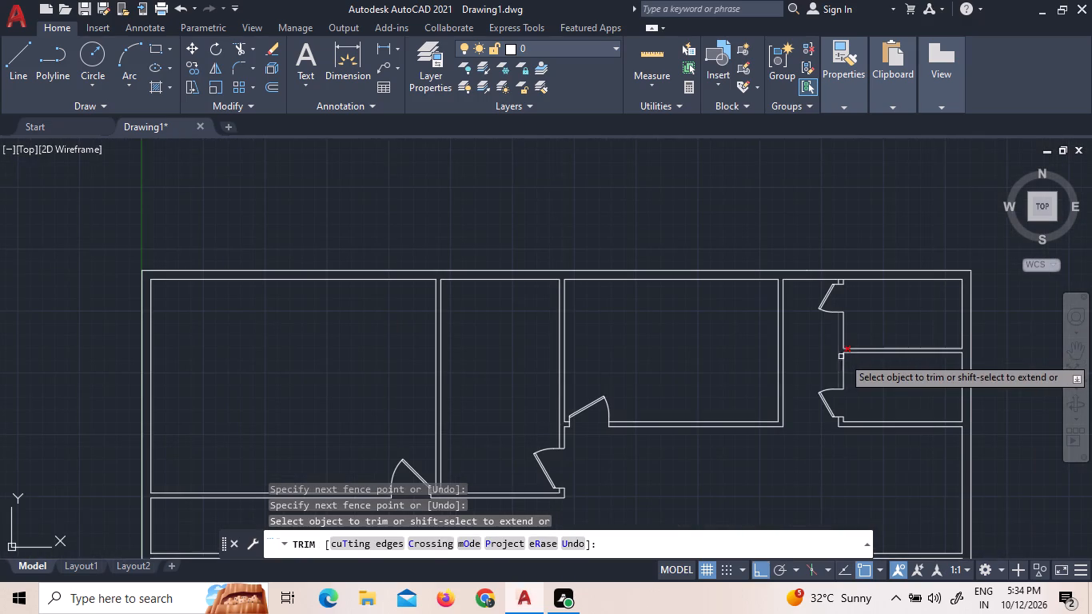
Trim the north wall's inner line where the short wall stub above the upper small room's door meets it.
scroll(834, 281, "up", 5)
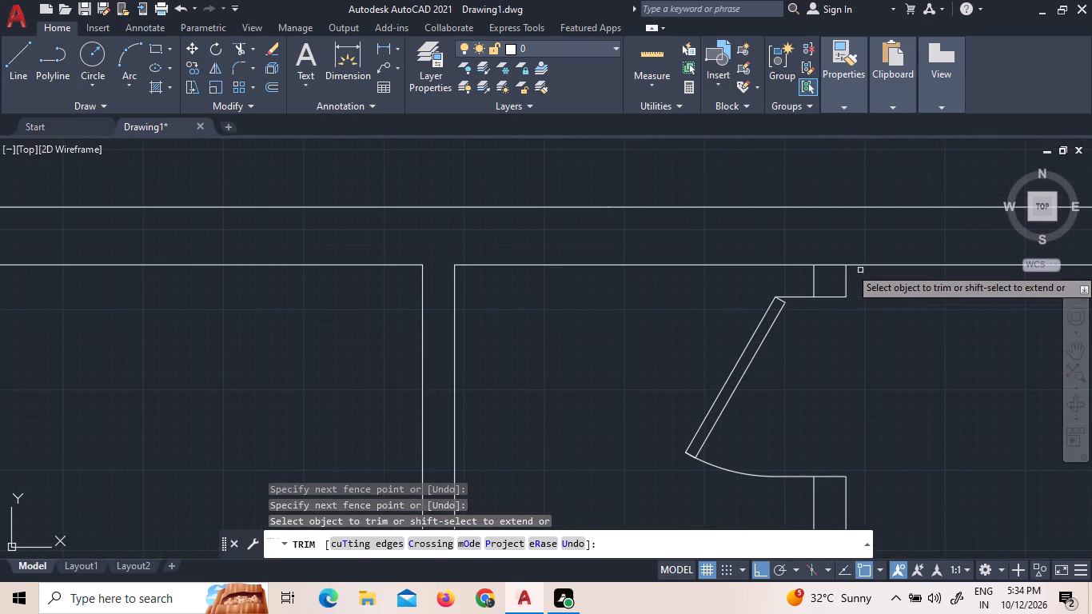
left_click(828, 266)
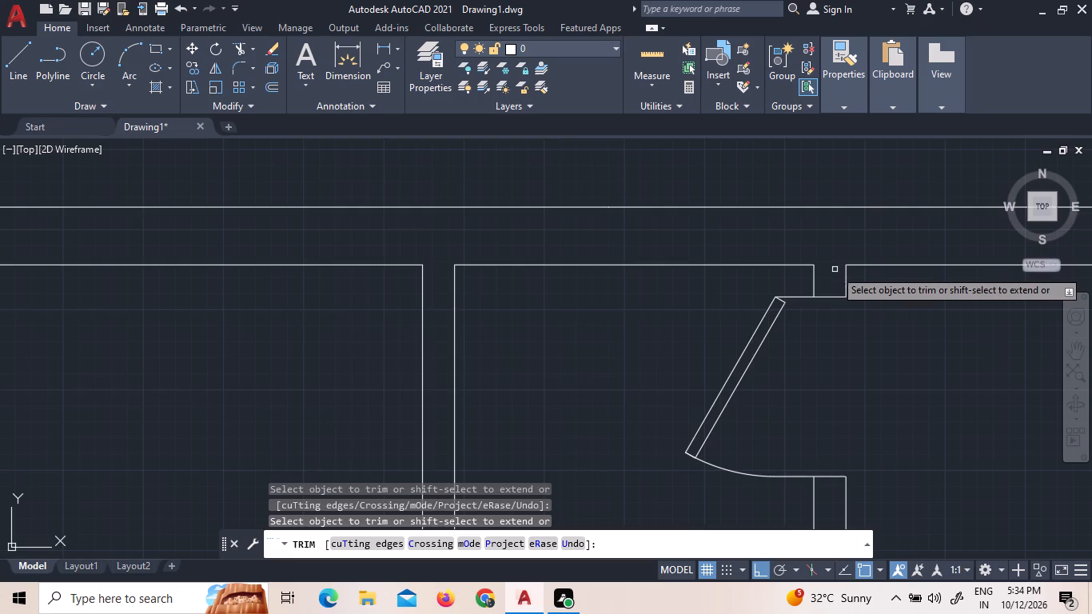
scroll(837, 271, "down", 5)
scroll(927, 353, "up", 1)
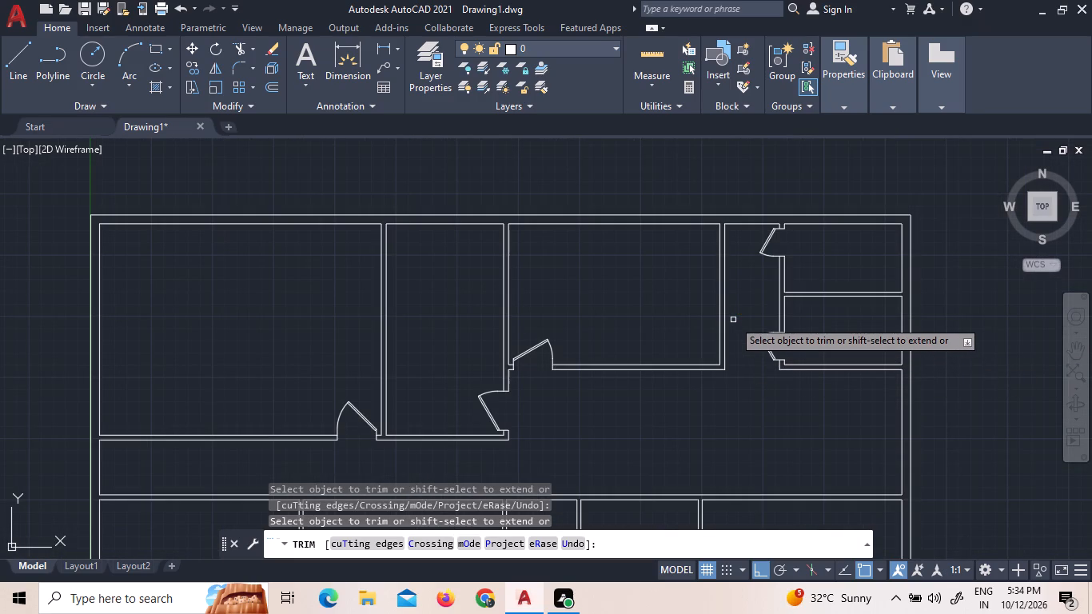
scroll(924, 297, "up", 2)
scroll(924, 297, "down", 2)
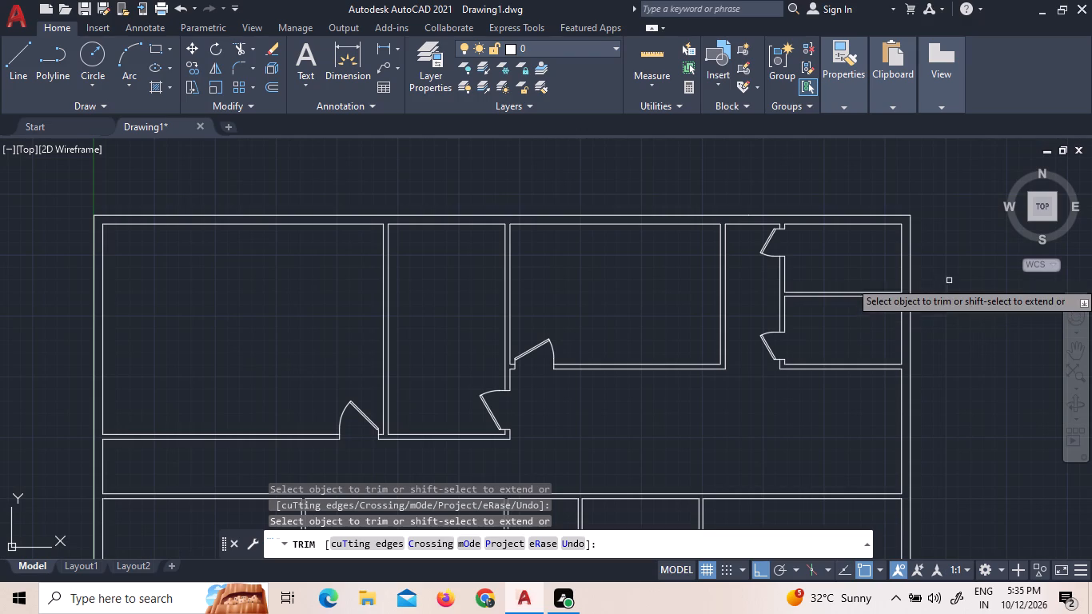
scroll(949, 281, "down", 2)
scroll(886, 359, "up", 3)
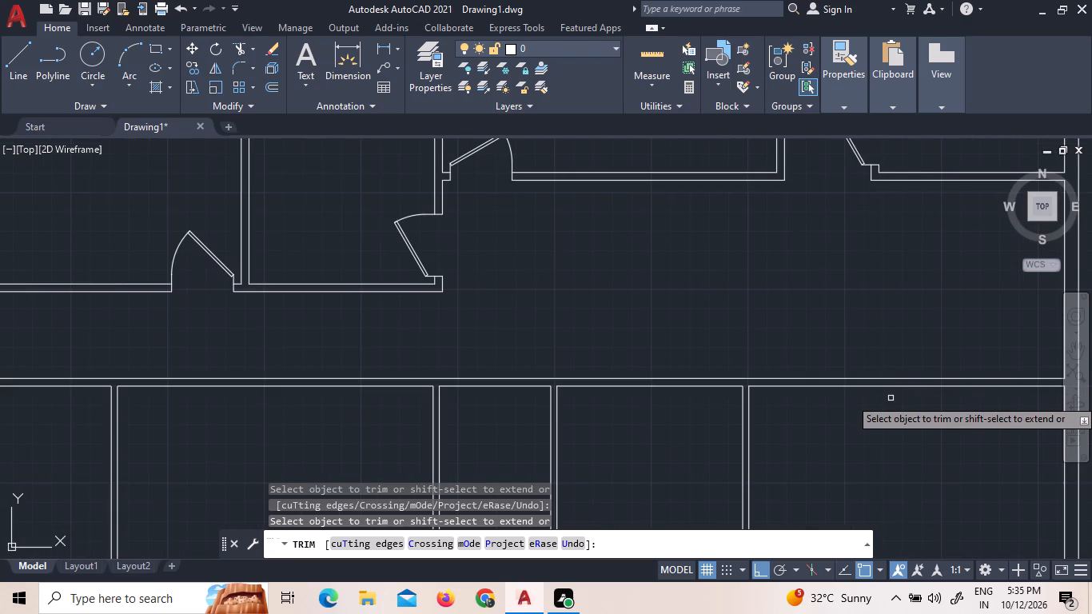
key("Escape")
key("Escape")
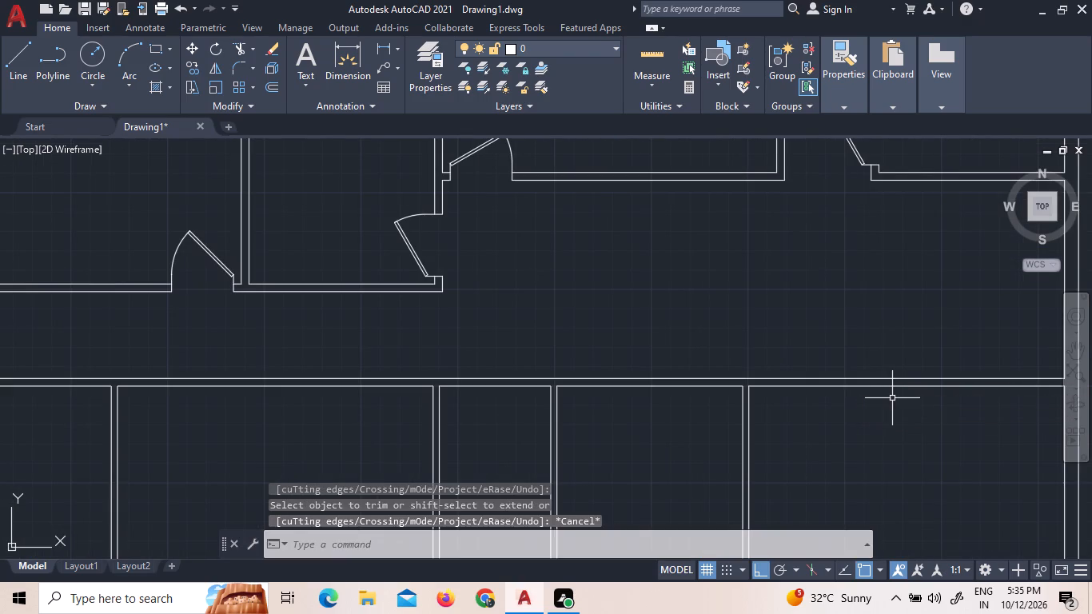
Draw a line across the thickness of the corridor's south wall, continuing the east face of the easternmost partition.
key("l")
key("Return")
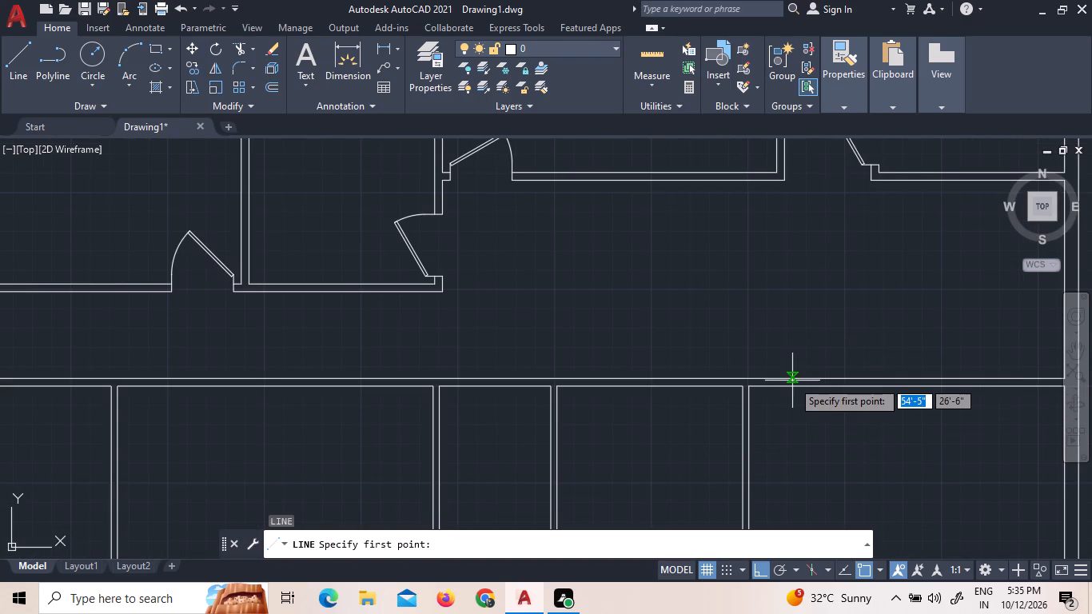
scroll(787, 385, "up", 2)
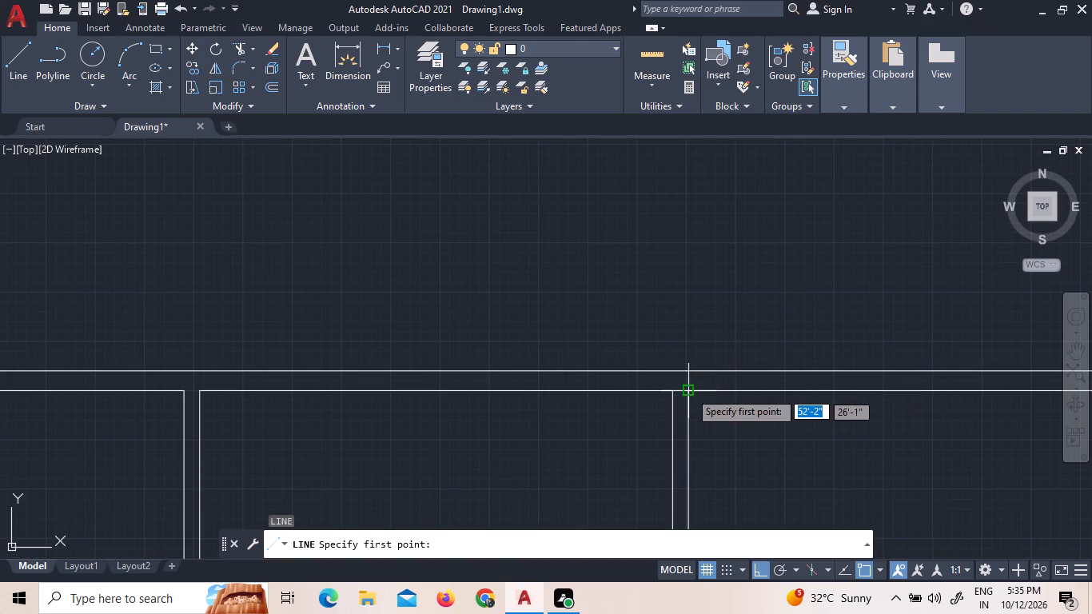
left_click(688, 390)
scroll(691, 370, "up", 3)
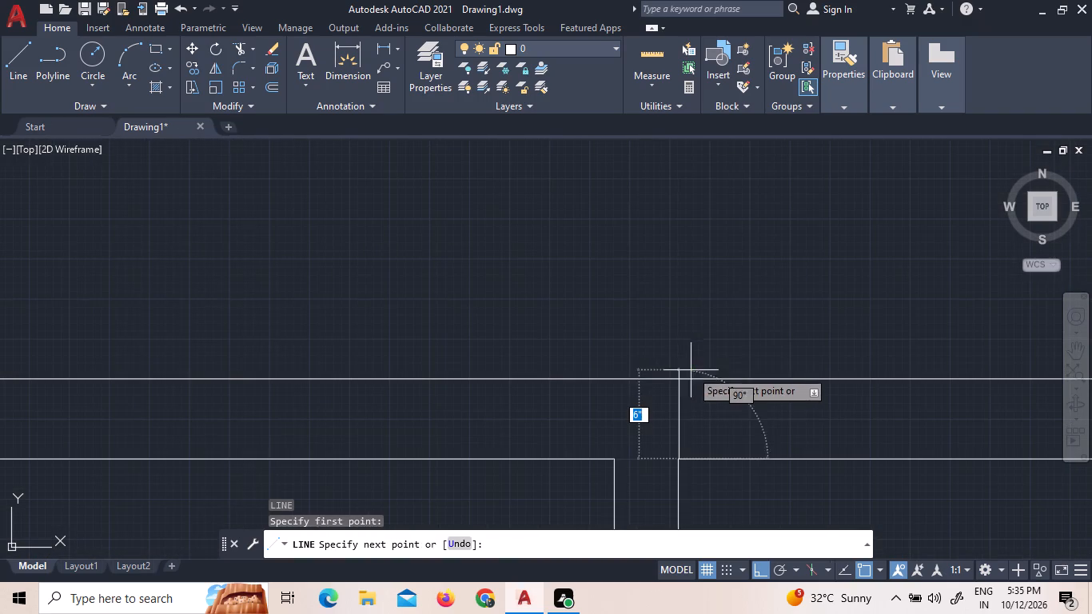
left_click(680, 380)
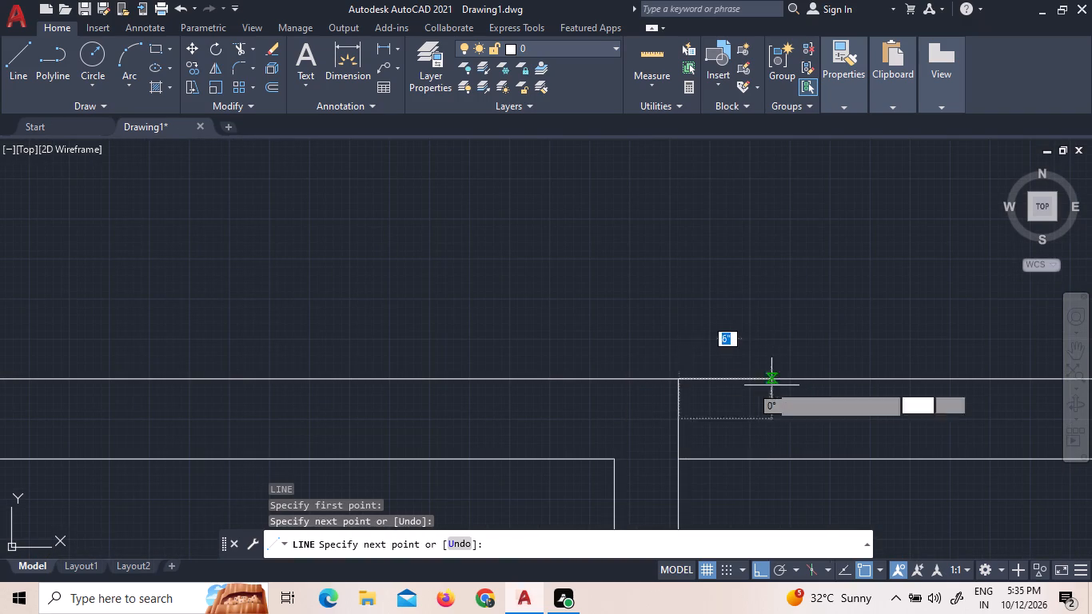
key("Escape")
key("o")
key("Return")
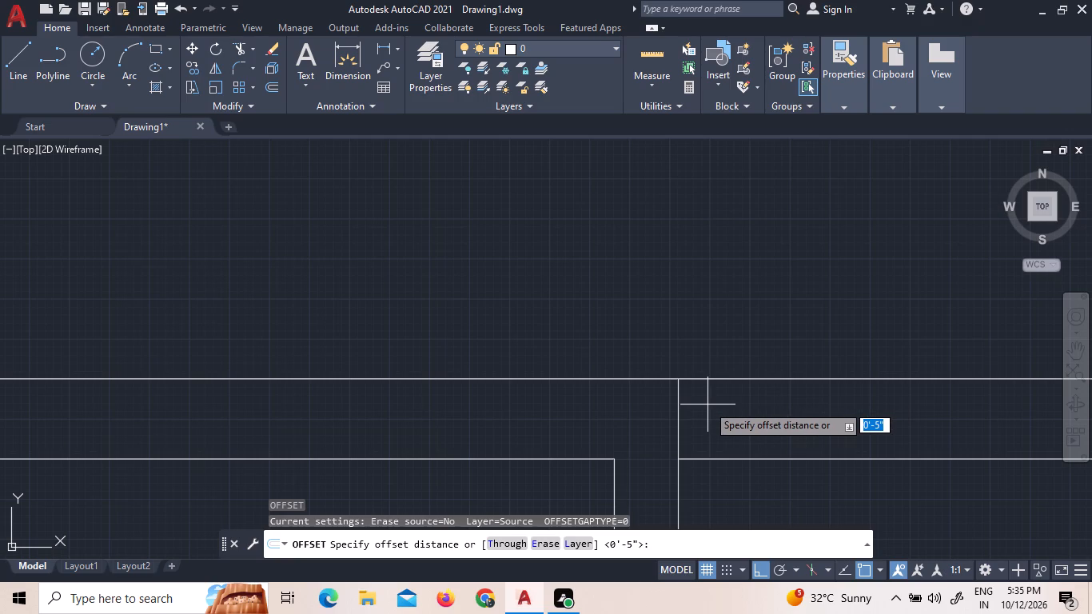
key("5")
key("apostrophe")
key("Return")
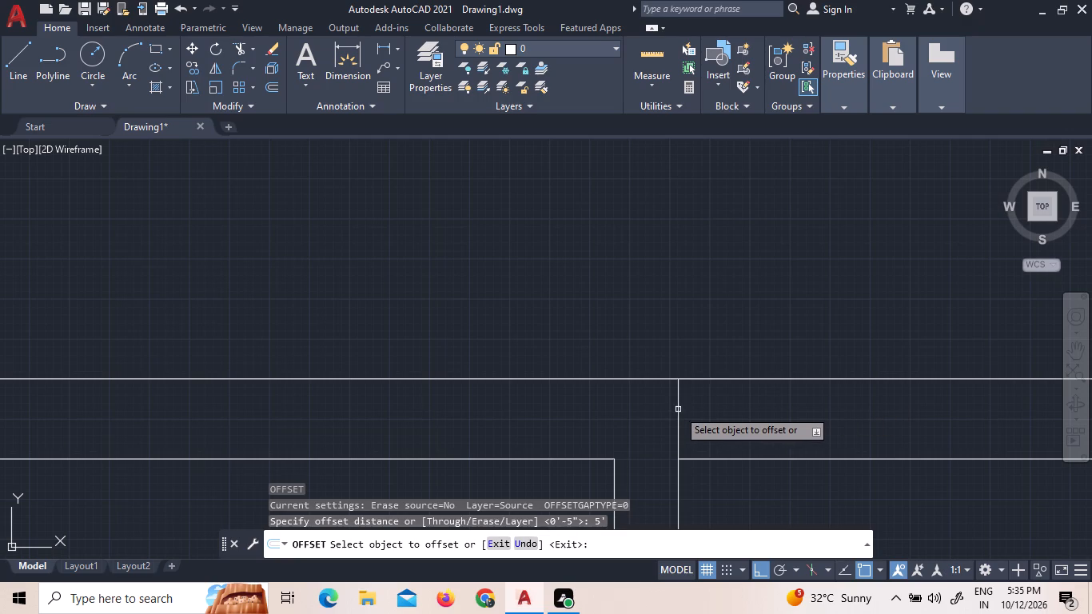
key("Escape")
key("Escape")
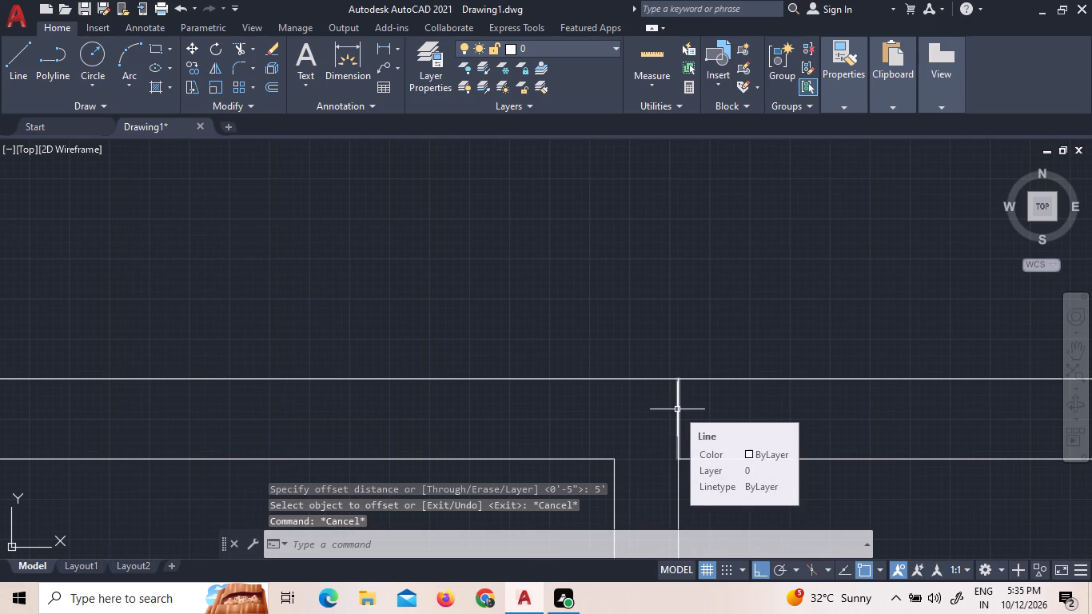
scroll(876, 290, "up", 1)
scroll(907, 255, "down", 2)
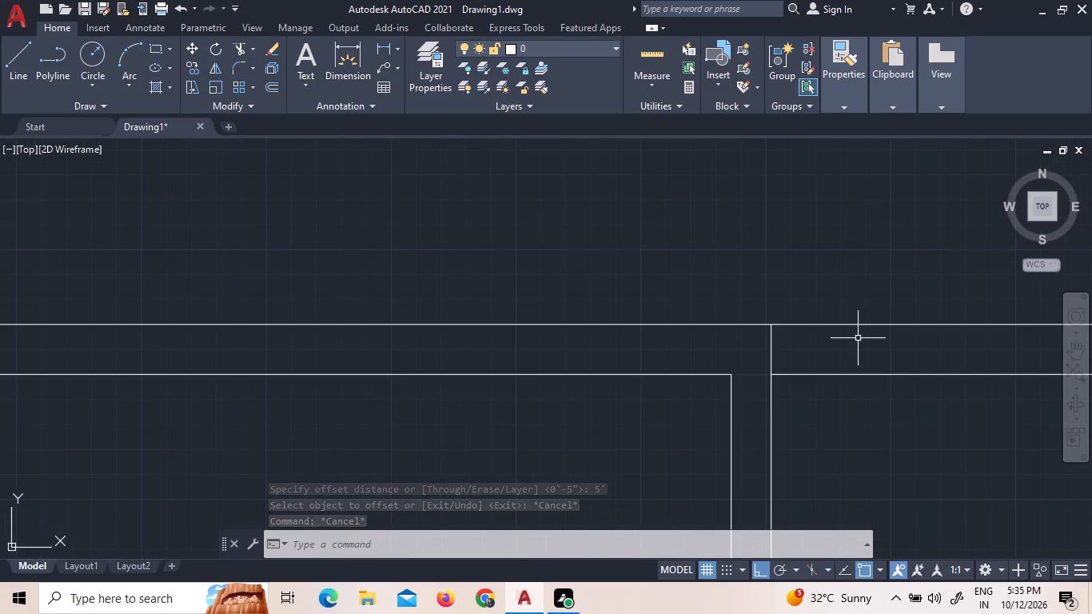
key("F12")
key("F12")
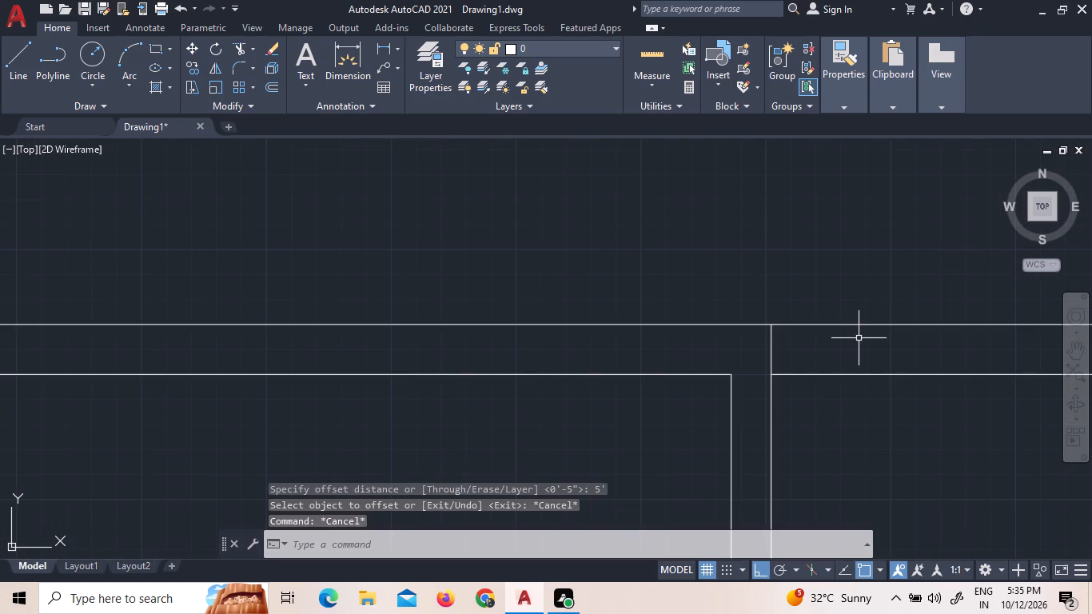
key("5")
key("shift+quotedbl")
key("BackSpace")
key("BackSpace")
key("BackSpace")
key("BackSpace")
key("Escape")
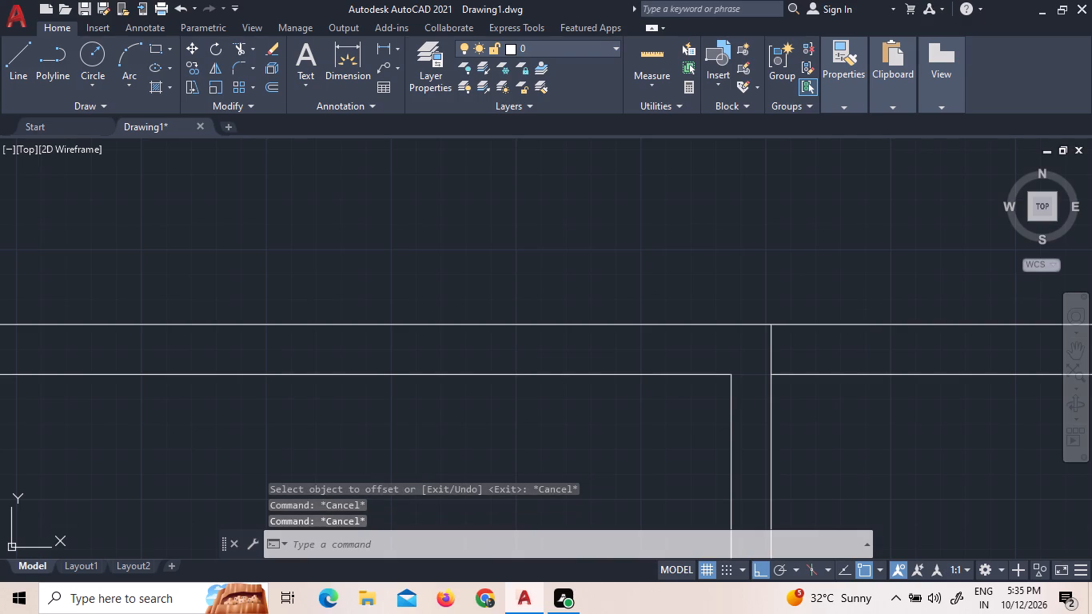
Offset the new line across the wall thickness 5" to the east to form a door jamb.
key("o")
key("Return")
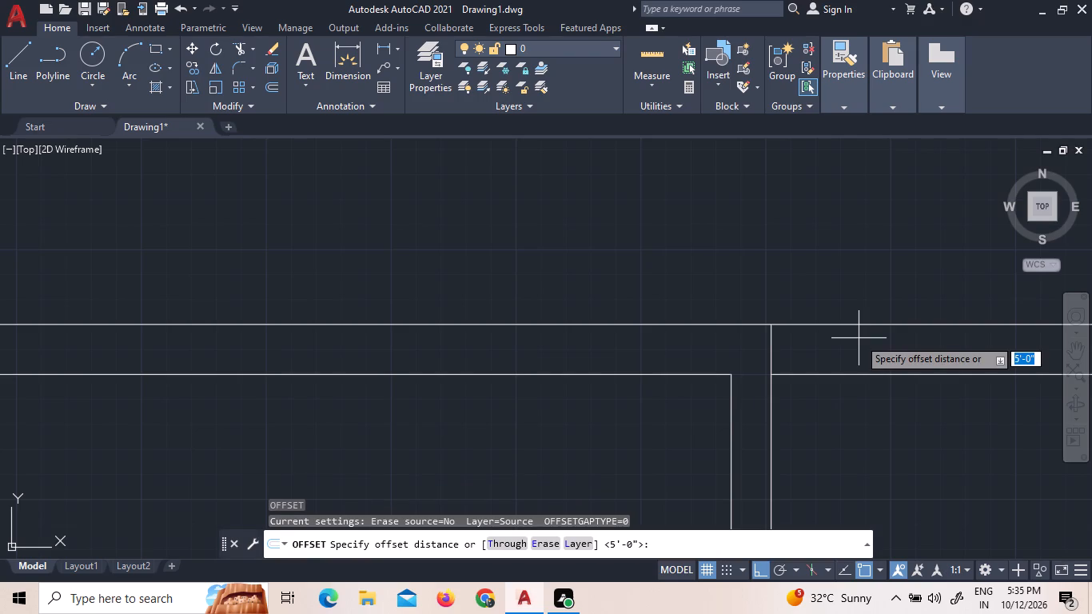
type("5\"")
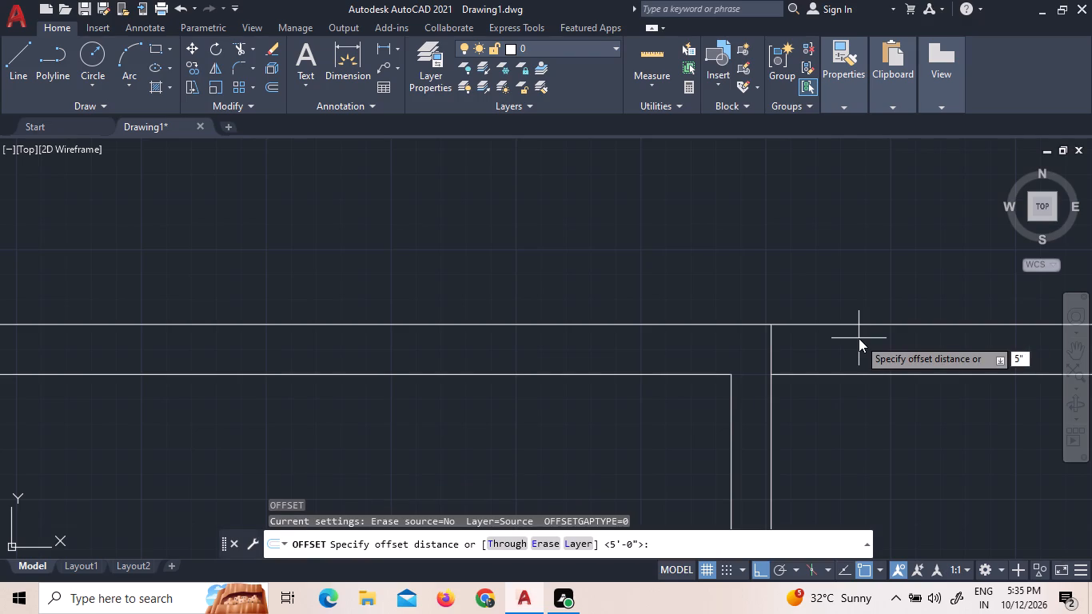
key("Return")
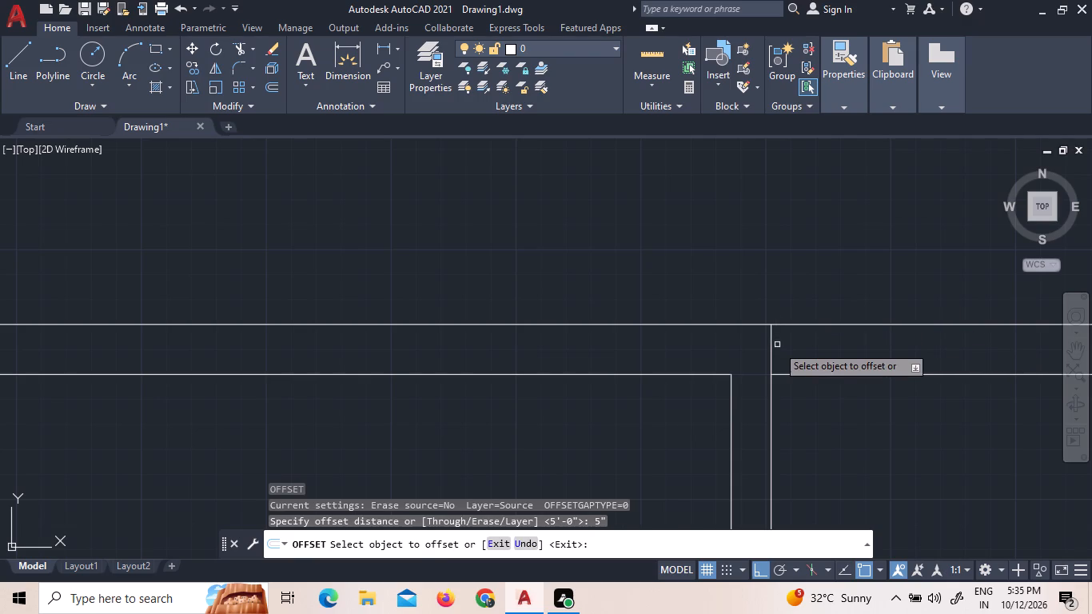
left_click(771, 347)
left_click(791, 359)
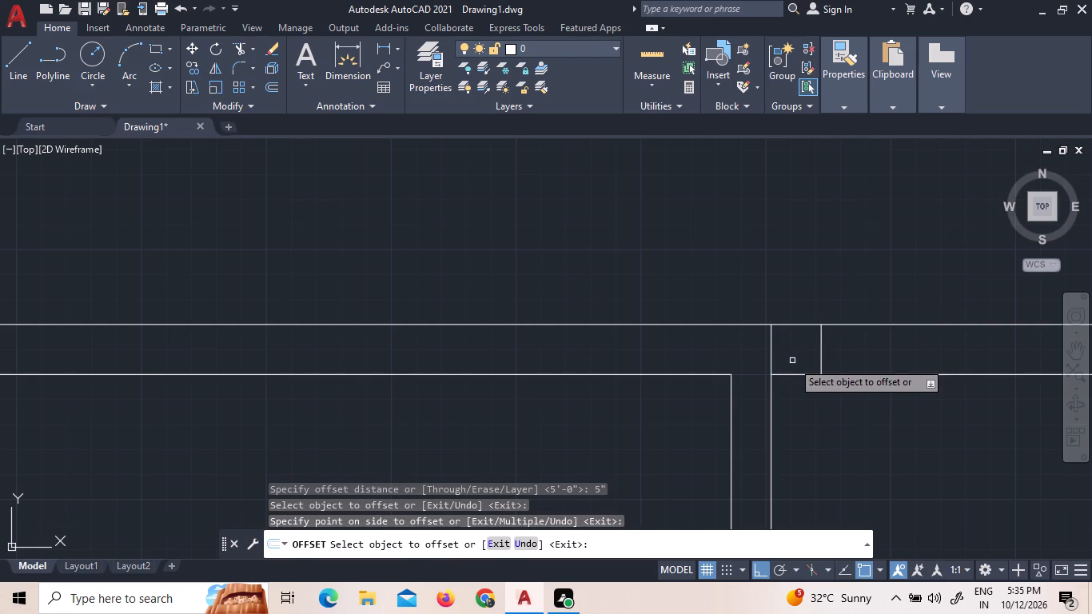
scroll(806, 357, "down", 5)
scroll(978, 372, "up", 1)
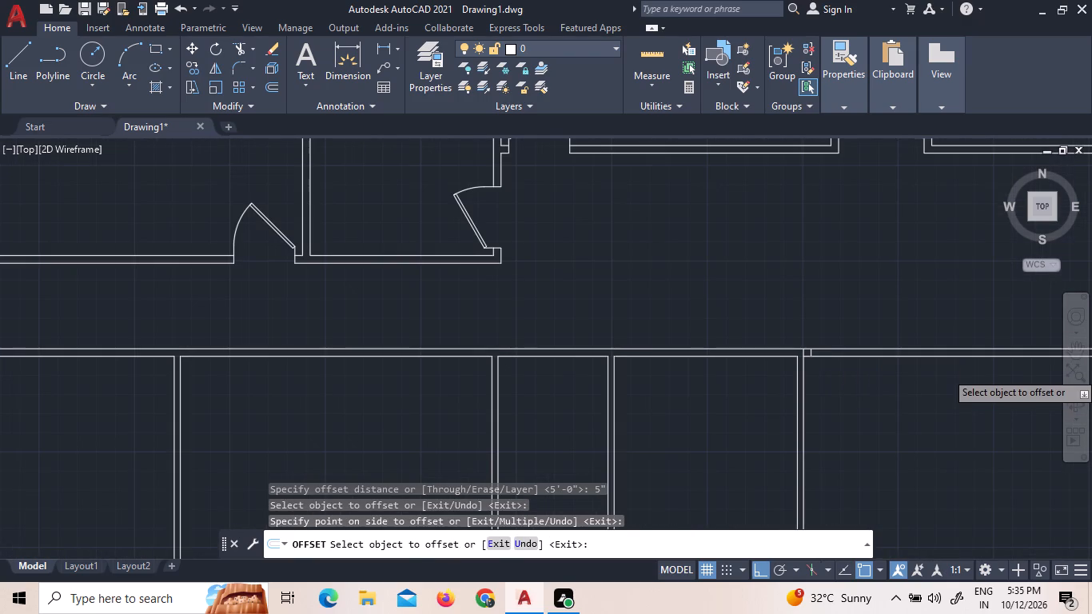
scroll(978, 372, "up", 2)
right_click(745, 359)
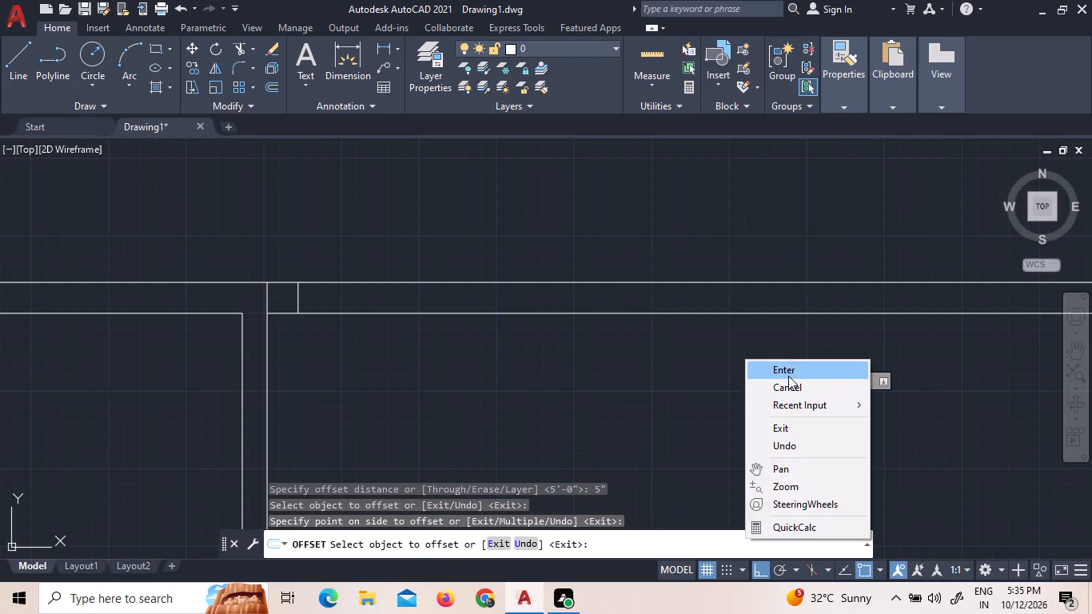
left_click(788, 376)
right_click(779, 369)
left_click(751, 401)
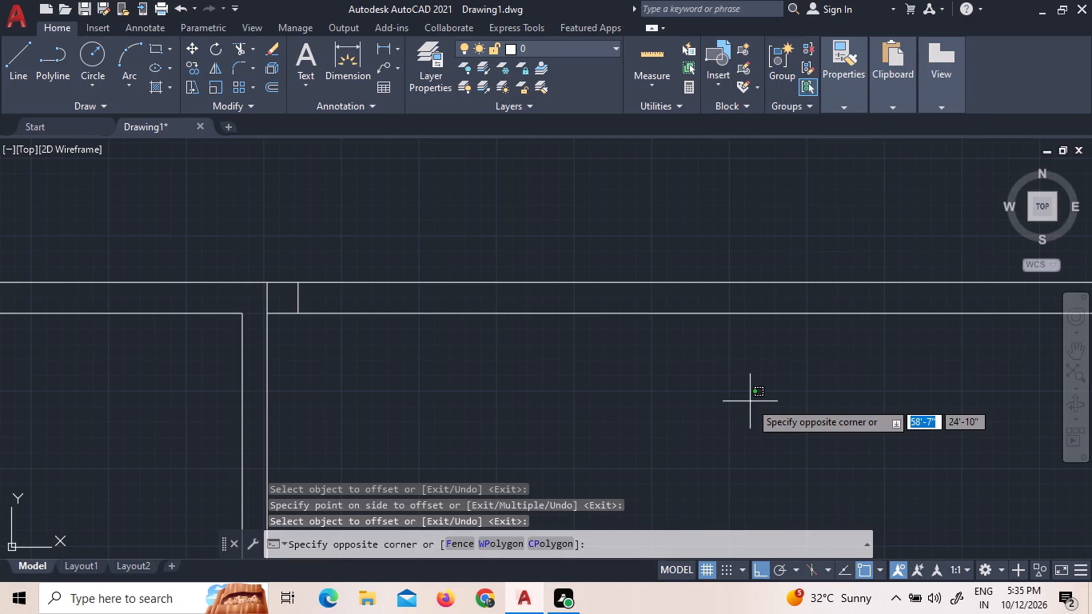
Insert a Door - Imperial block from the Architectural tool palette just below the corridor's south wall, in the easternmost room.
type("TP")
key("Return")
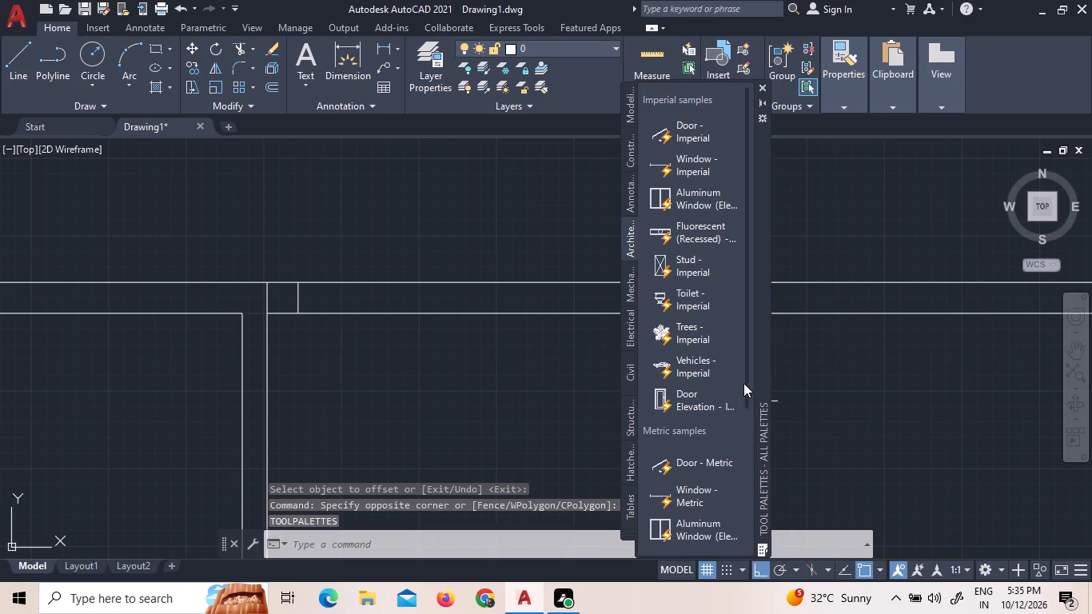
left_click(698, 135)
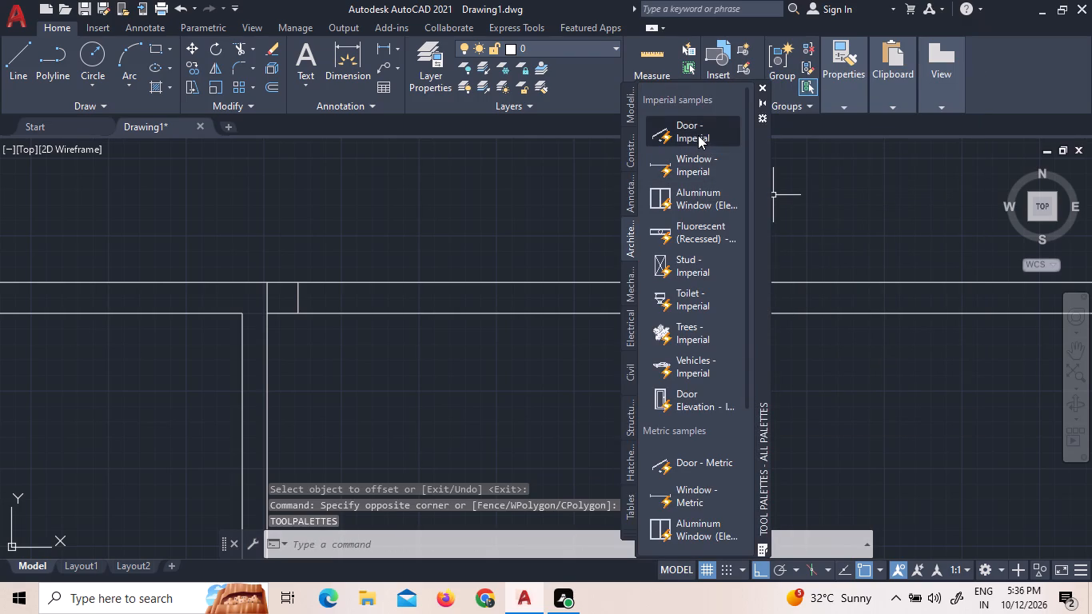
left_click(765, 84)
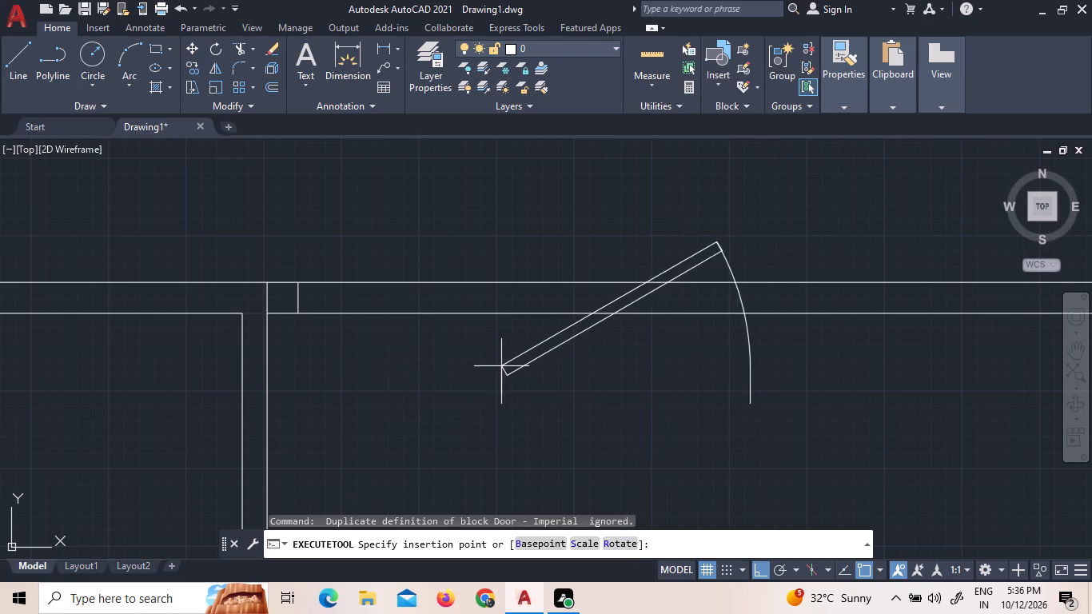
left_click(416, 407)
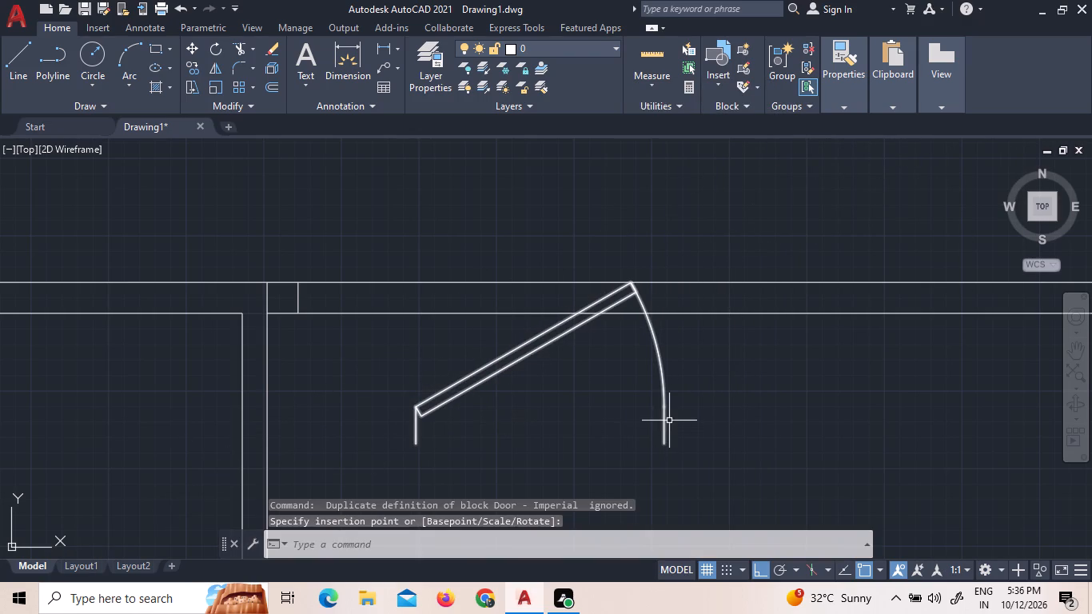
Flip the new door so that it swings south into the room, with its hinge on the west side.
left_click(664, 417)
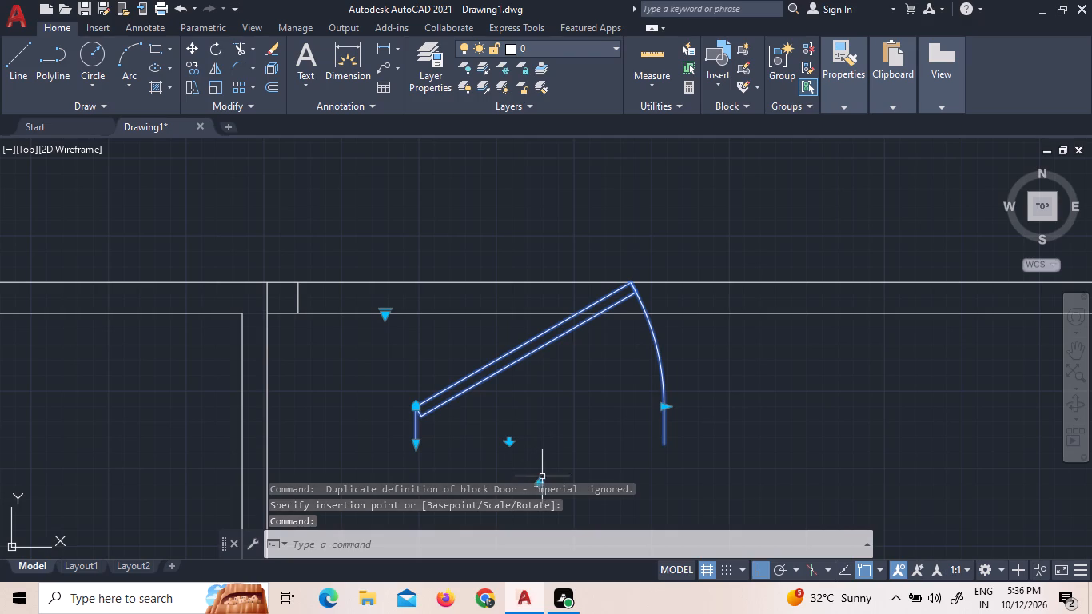
scroll(568, 415, "down", 3)
scroll(563, 427, "up", 2)
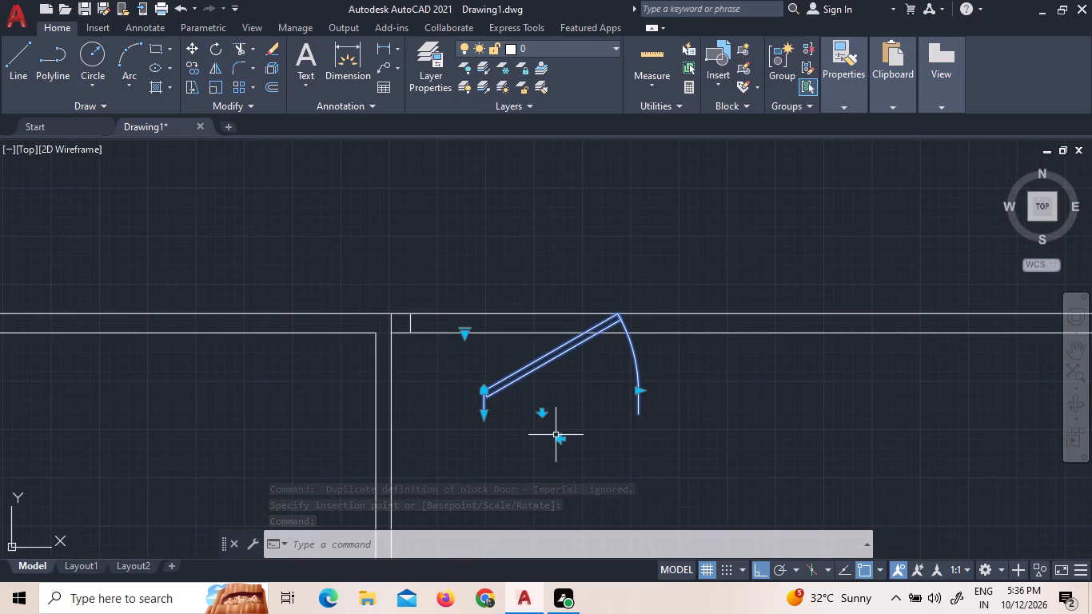
left_click(561, 438)
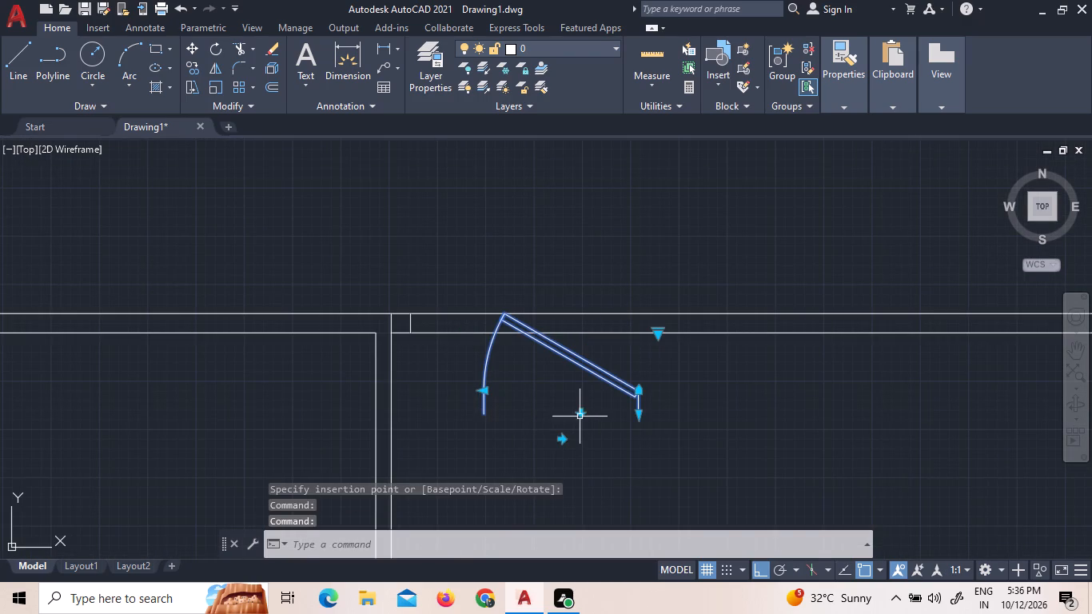
left_click(580, 417)
left_click(582, 413)
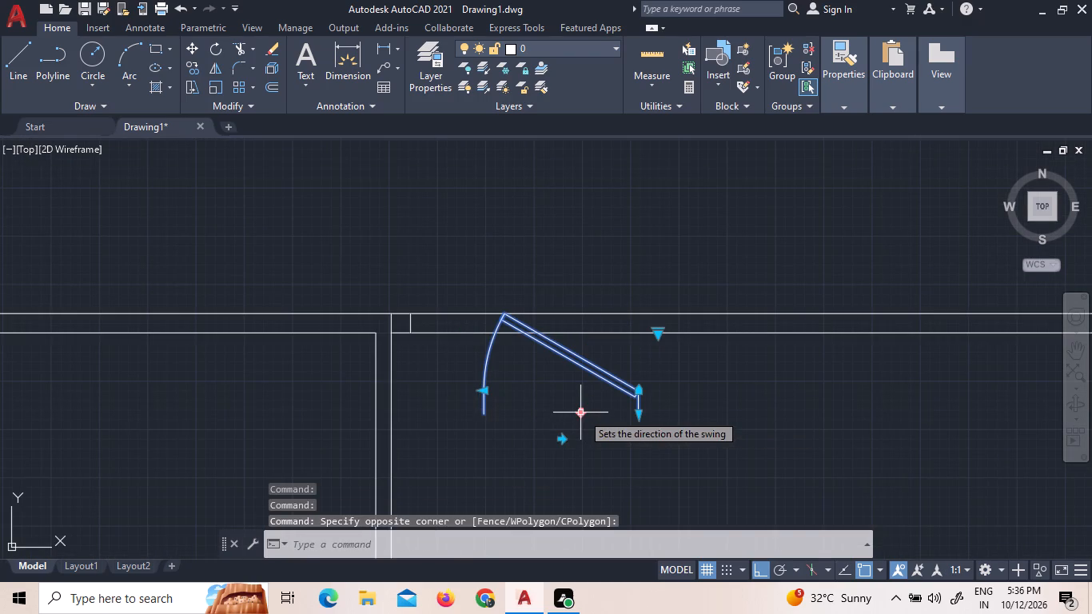
left_click(584, 413)
left_click(584, 413)
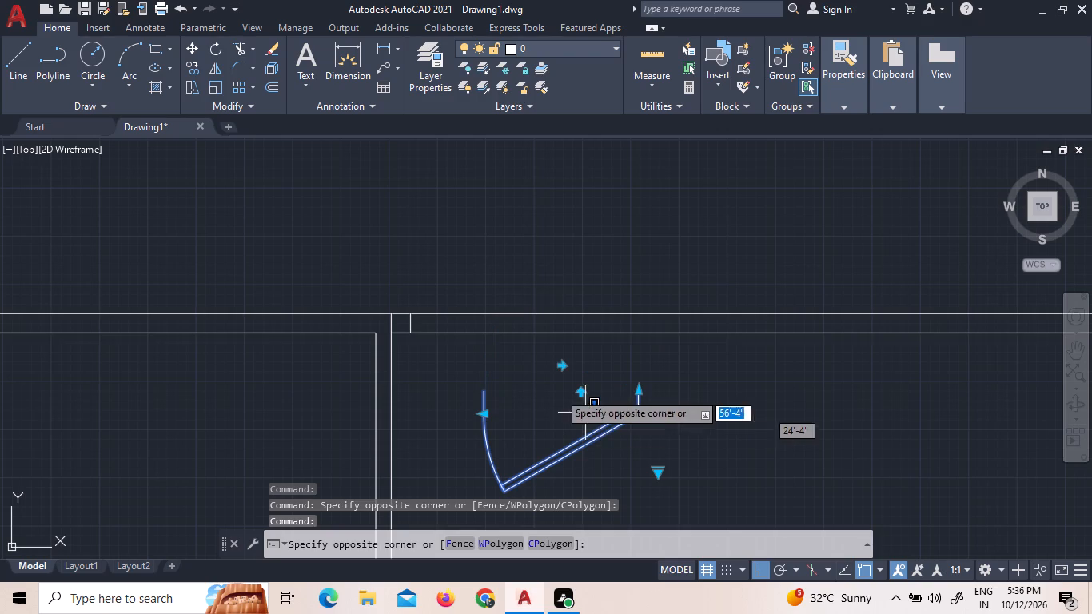
left_click(519, 361)
left_click(559, 365)
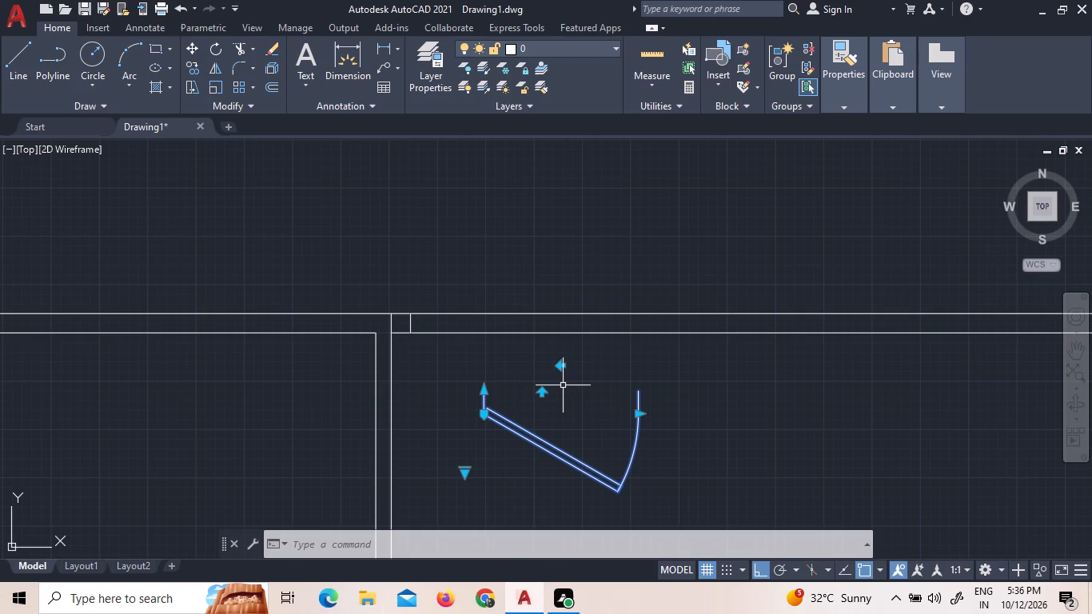
Move the new door so the free end of its hinge-side jamb line meets the jamb's south end at the wall's room face.
right_click(521, 395)
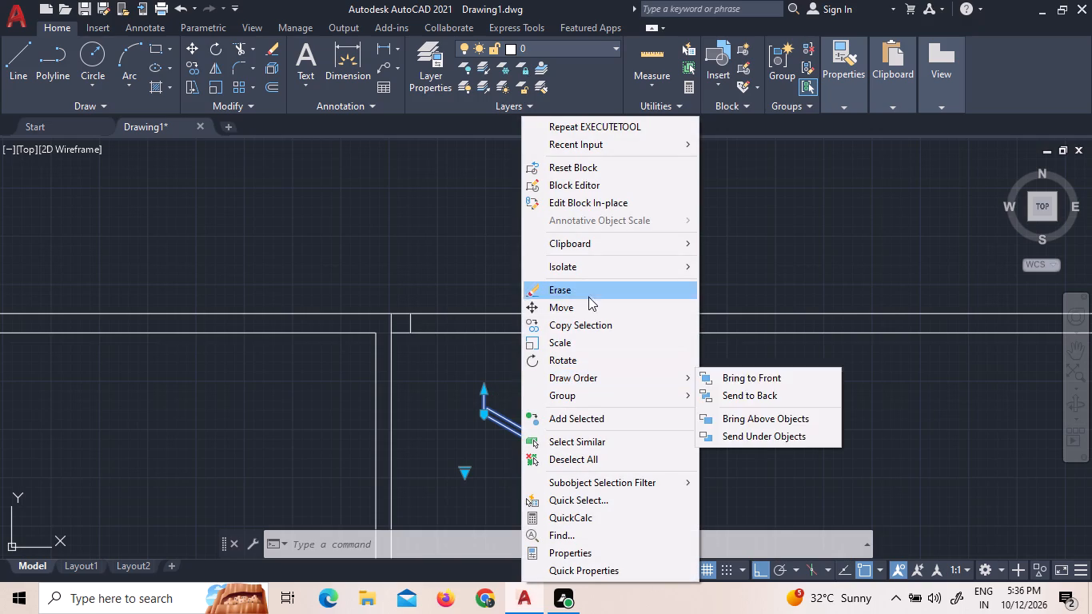
left_click(576, 311)
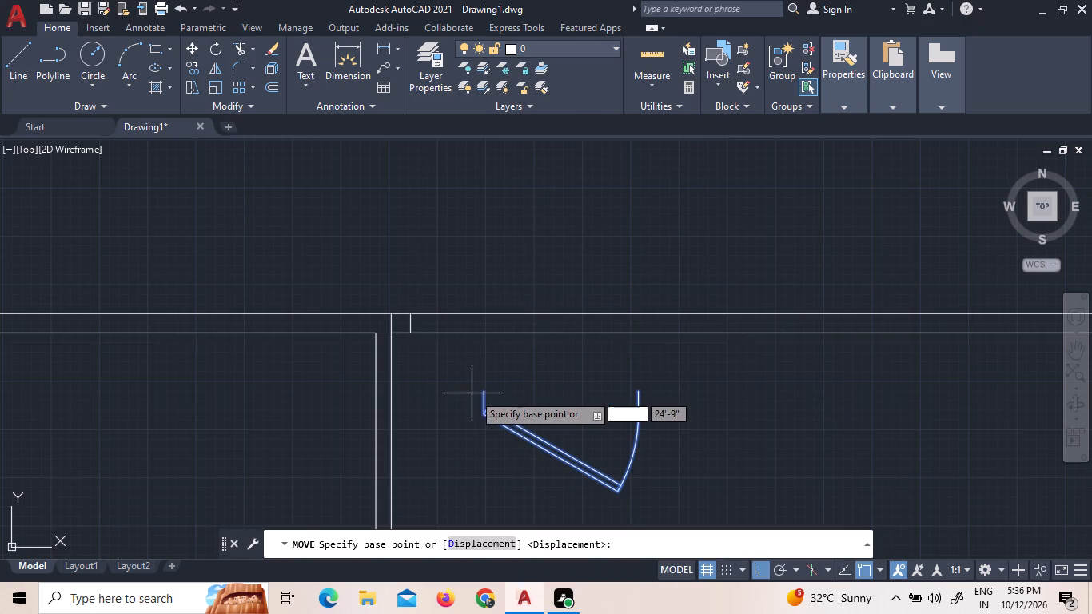
left_click(483, 389)
scroll(408, 344, "up", 3)
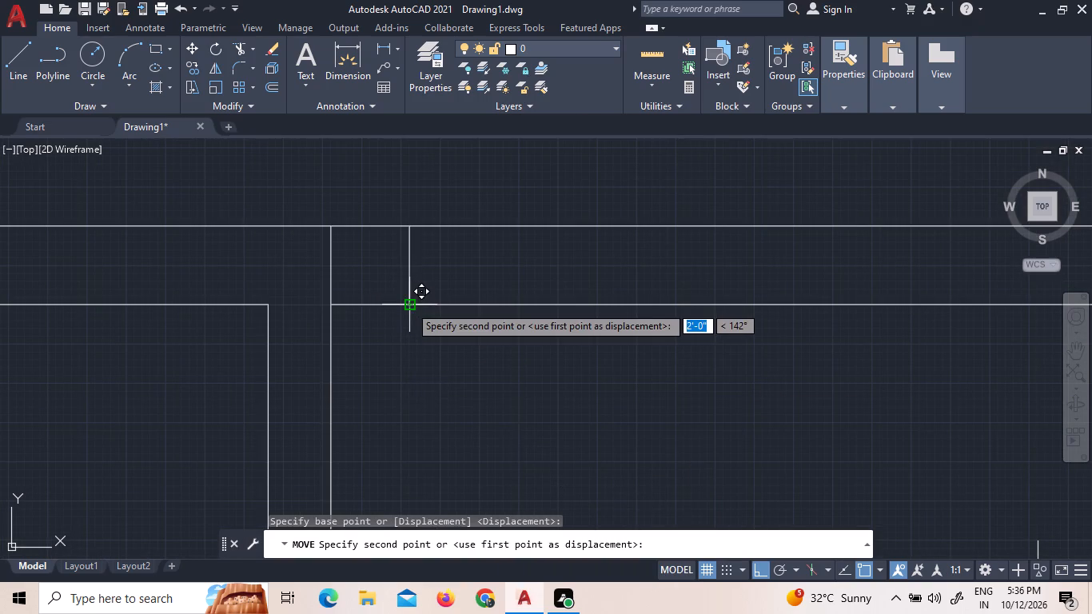
scroll(411, 305, "up", 3)
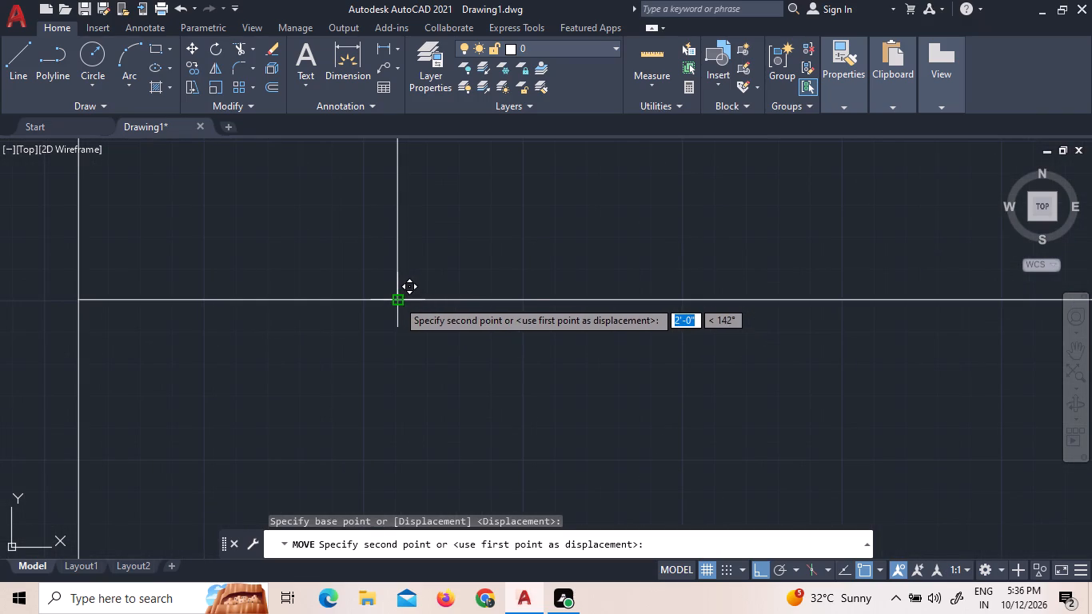
left_click(397, 300)
scroll(421, 311, "down", 5)
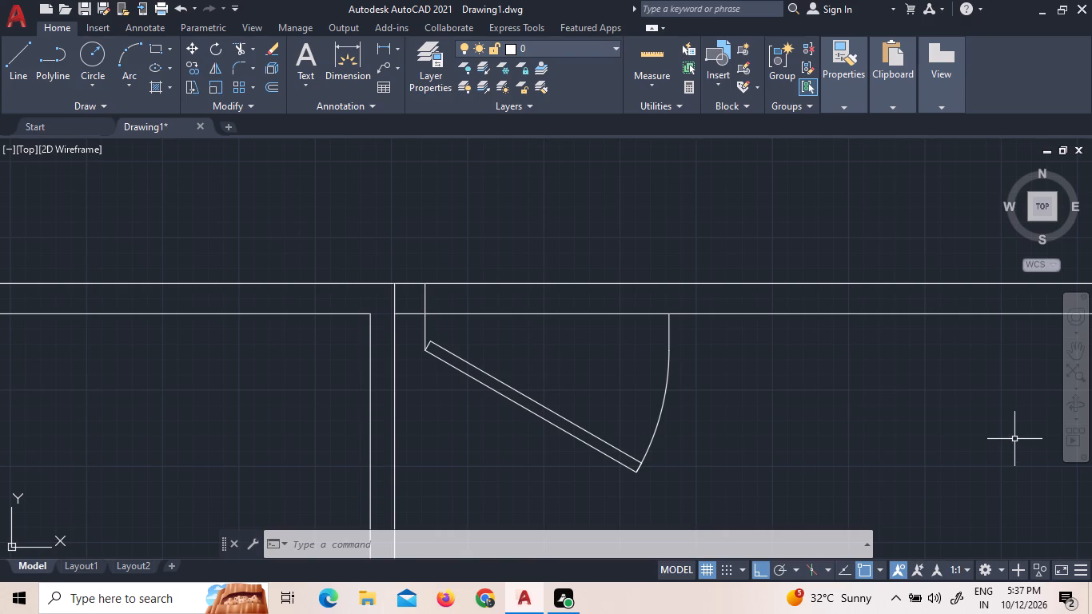
Draw a line across the thickness of the corridor's south wall at the east end of the door's swing arc.
left_click(9, 59)
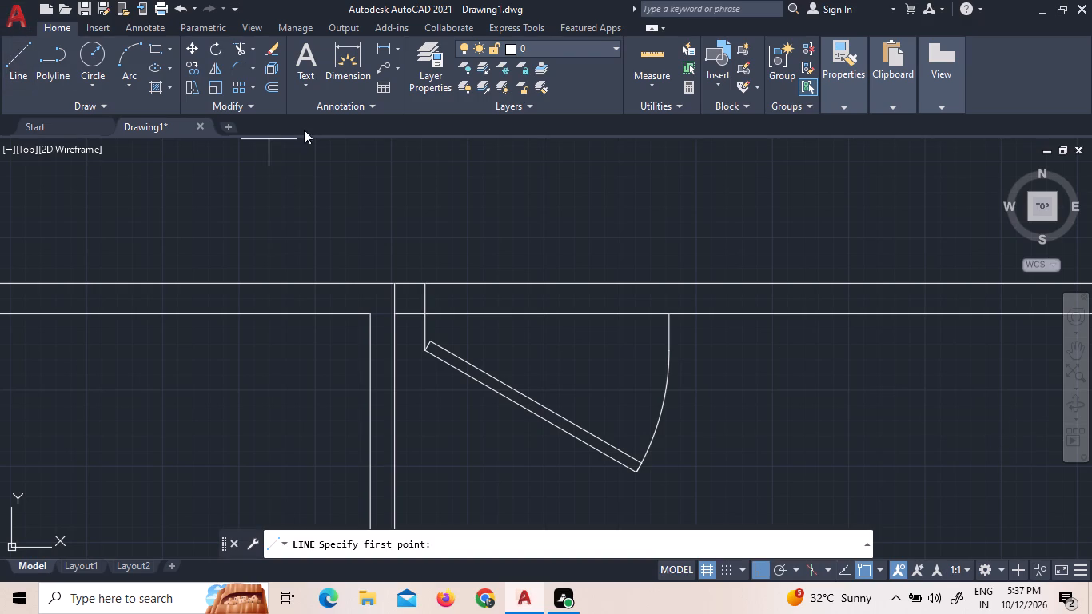
left_click(668, 315)
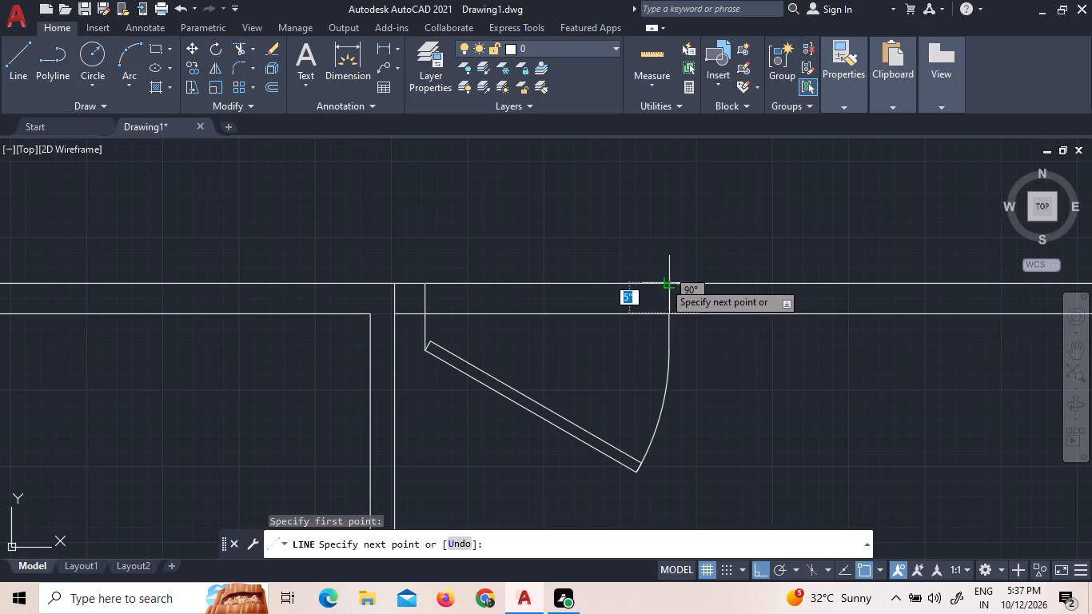
scroll(668, 285, "up", 2)
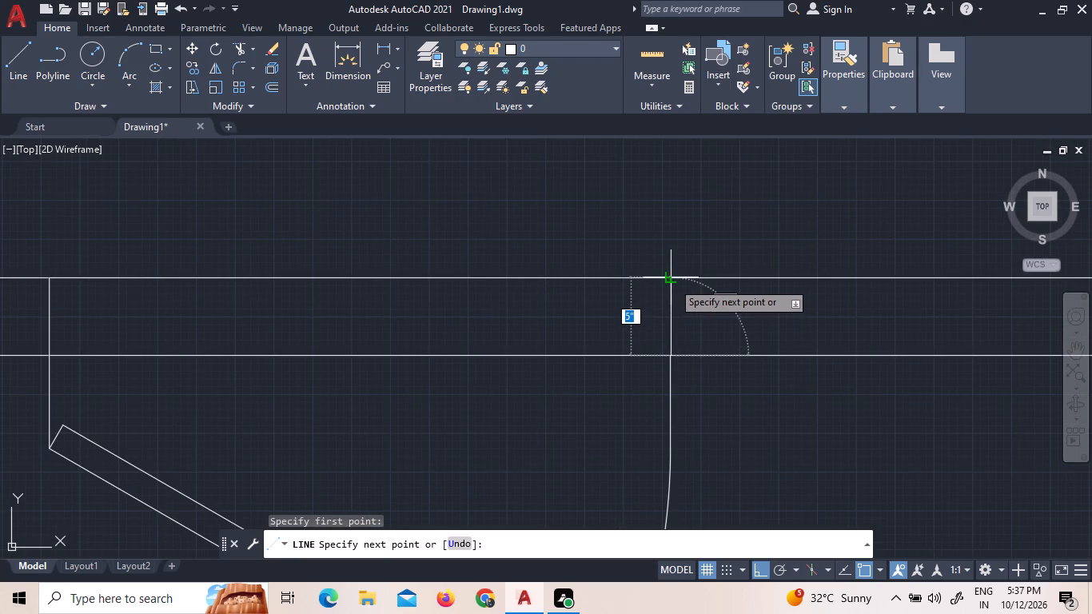
left_click(672, 281)
scroll(690, 290, "down", 2)
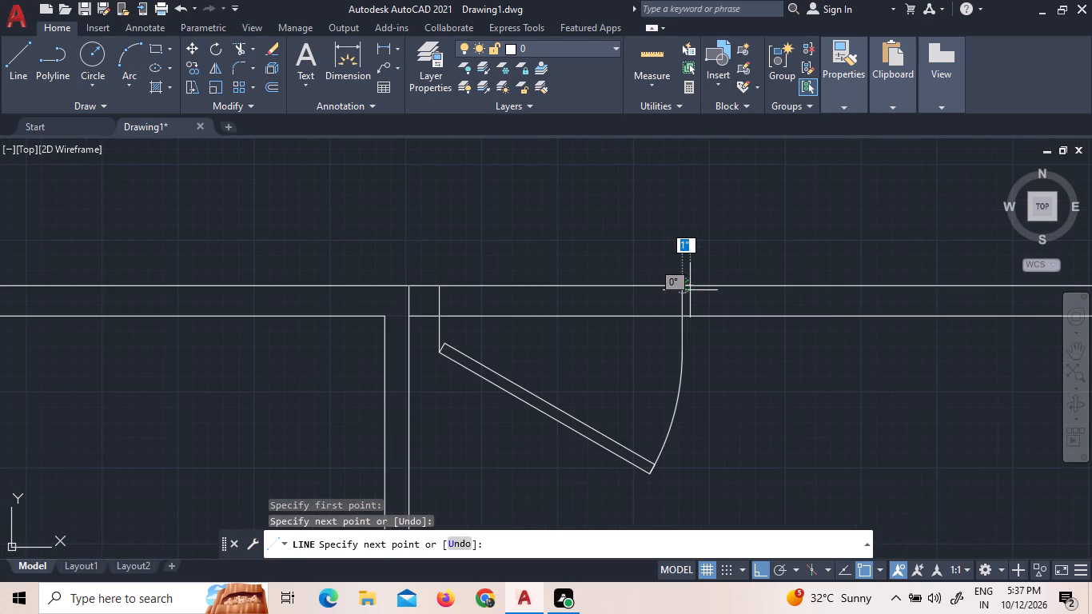
scroll(639, 272, "up", 2)
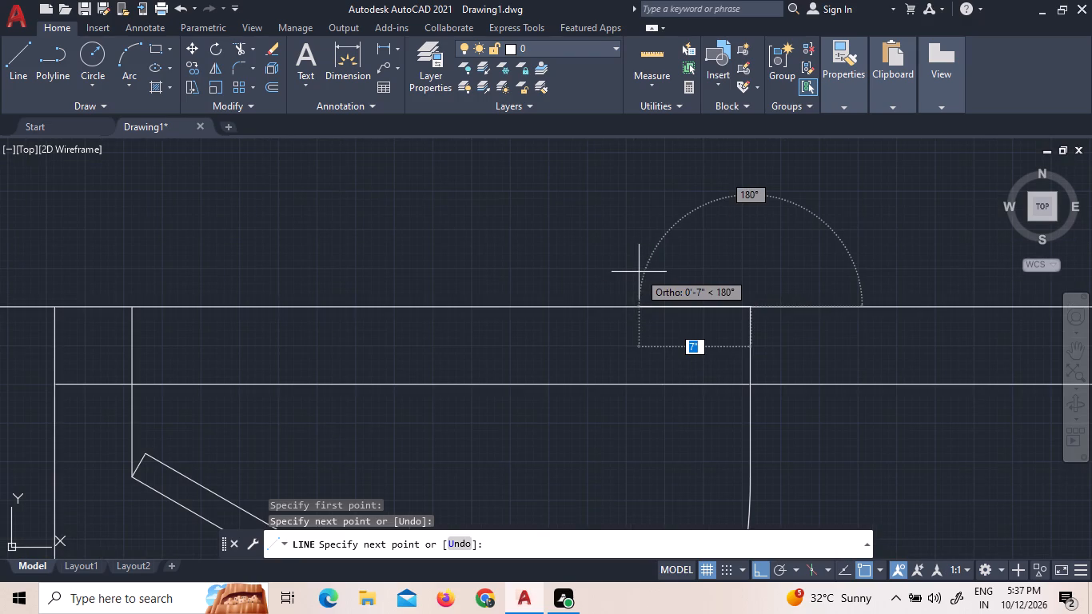
key("Escape")
key("Escape")
Trim both face lines of the corridor's south wall between the two jambs to open the easternmost room's doorway.
key("t")
type("R")
key("space")
key("space")
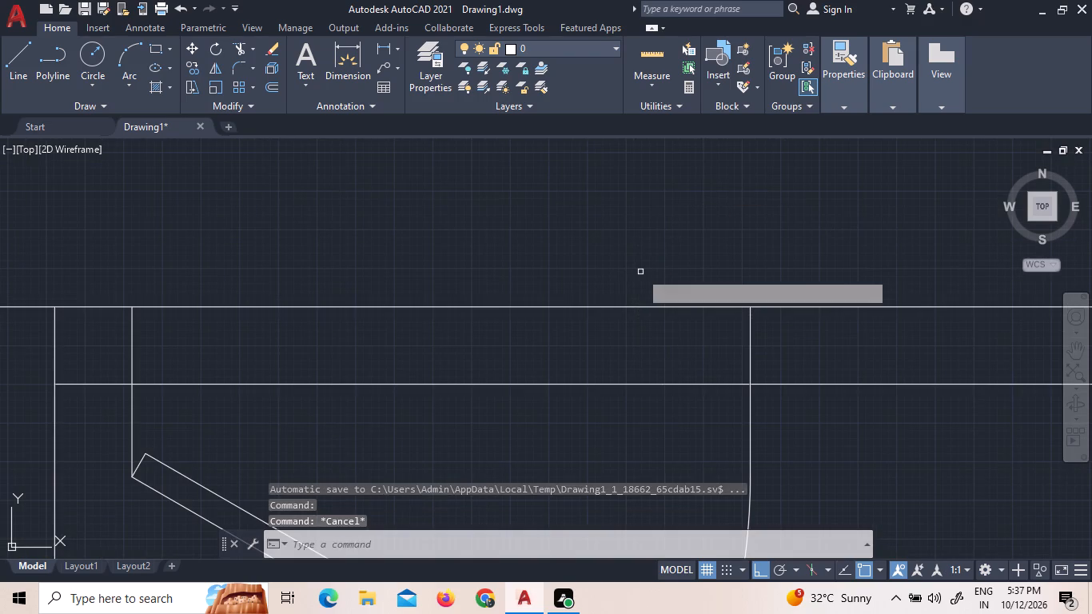
left_click(612, 306)
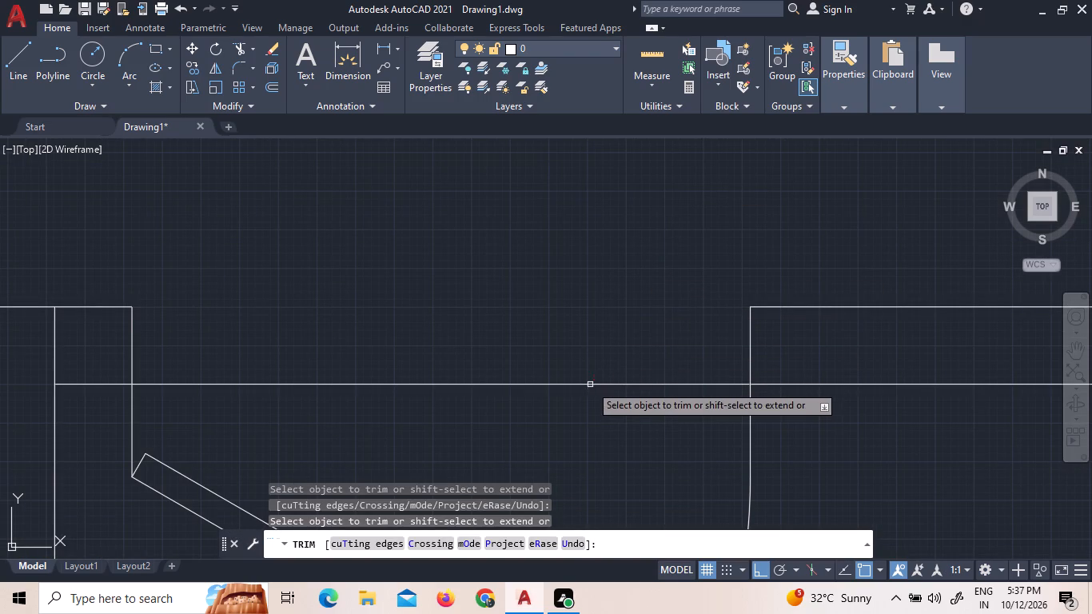
left_click(590, 385)
Trim away the line across the corridor wall that continues the east face of the easternmost partition.
scroll(415, 336, "down", 3)
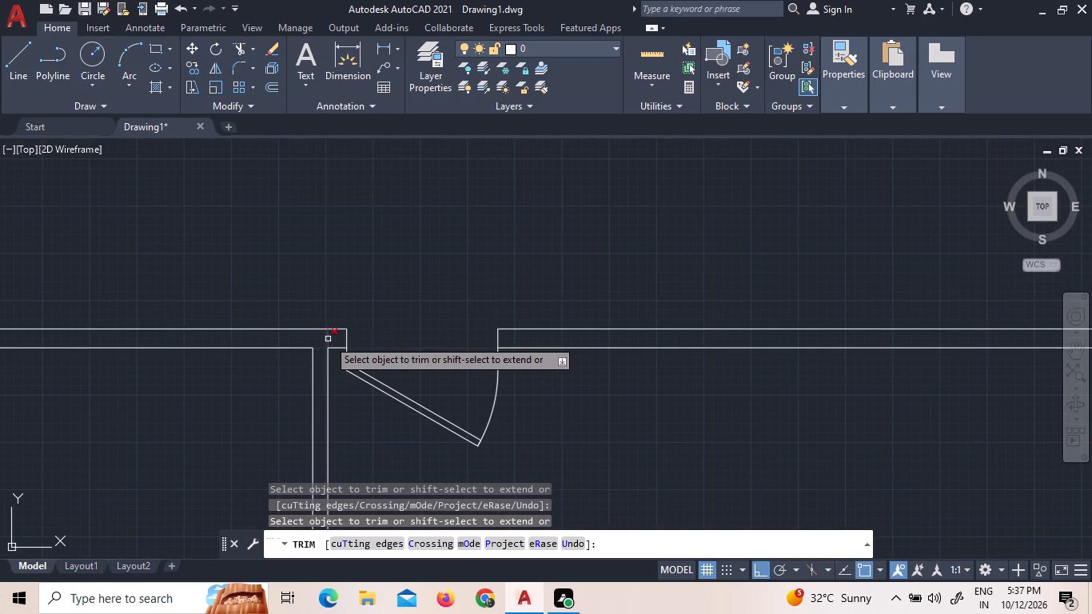
left_click(328, 339)
scroll(429, 329, "down", 2)
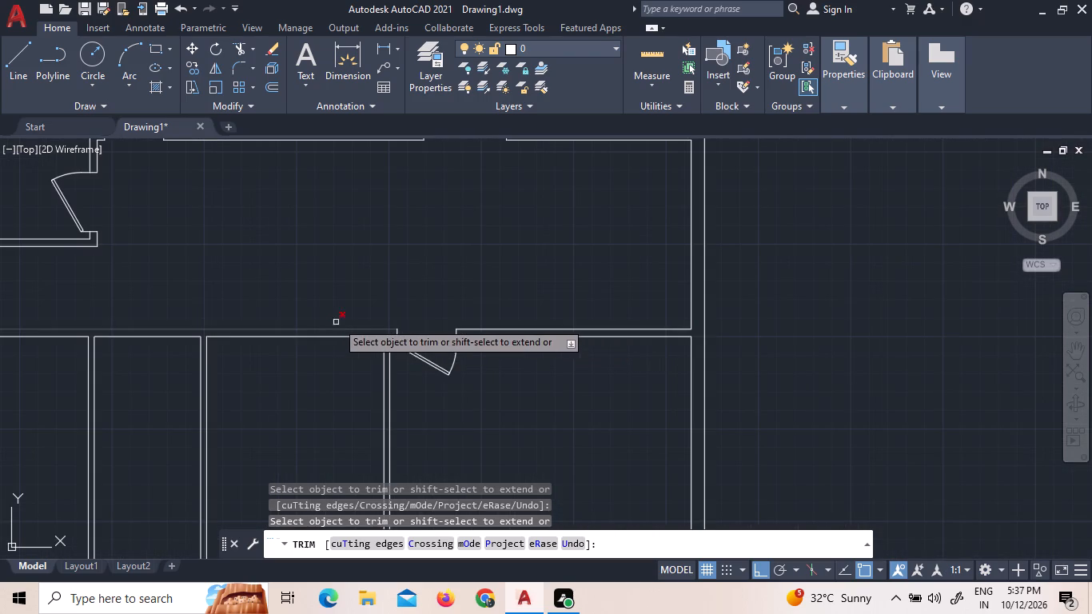
scroll(336, 288, "up", 2)
key("Escape")
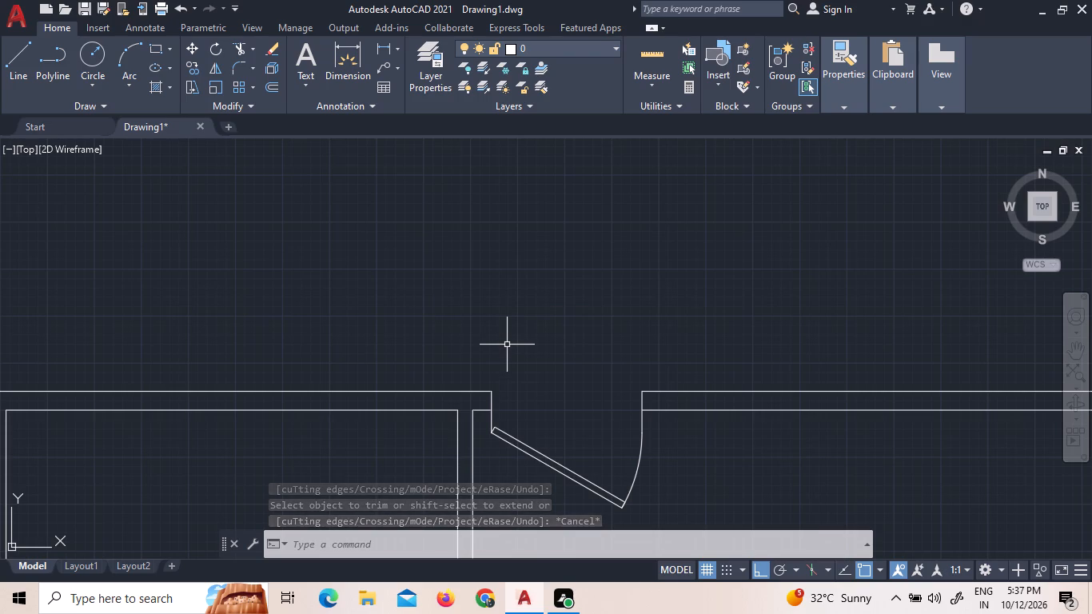
Draw a line across the thickness of the corridor's south wall, continuing the west face of the easternmost partition.
scroll(476, 387, "down", 3)
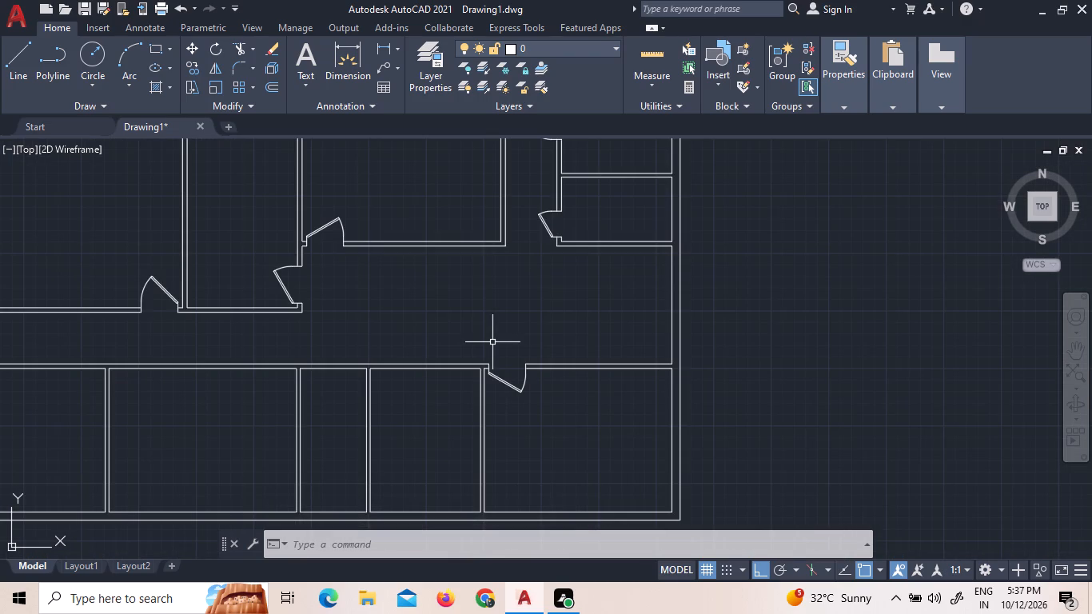
scroll(467, 373, "up", 4)
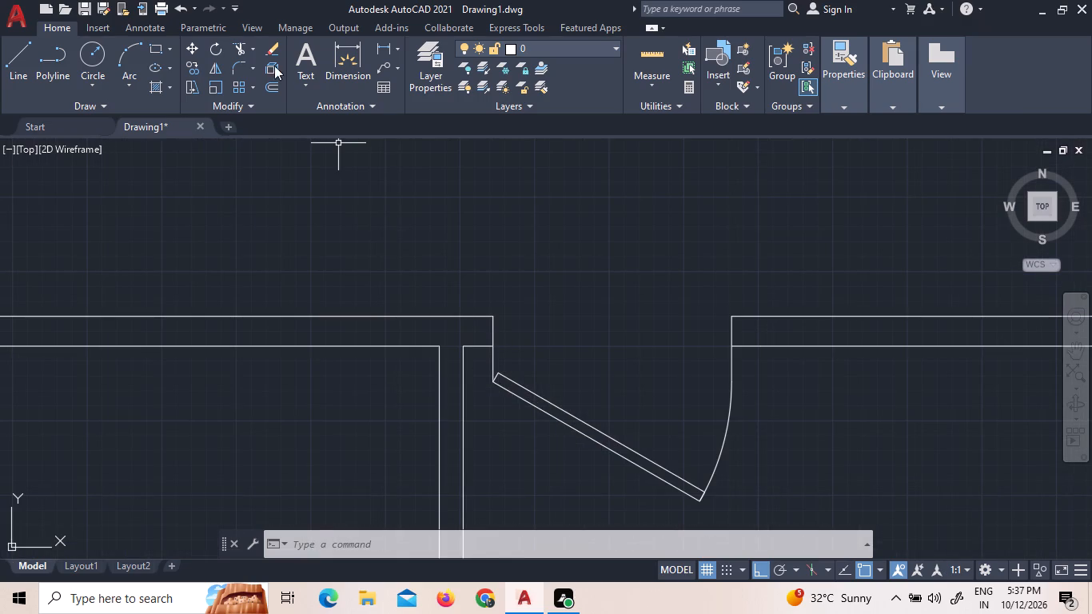
left_click(29, 59)
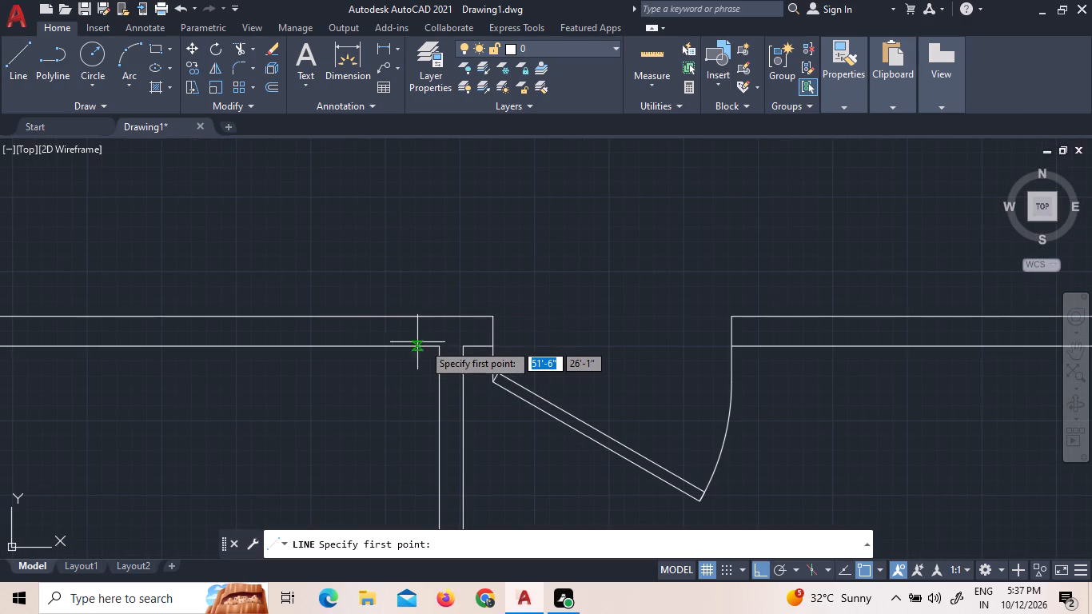
left_click(437, 347)
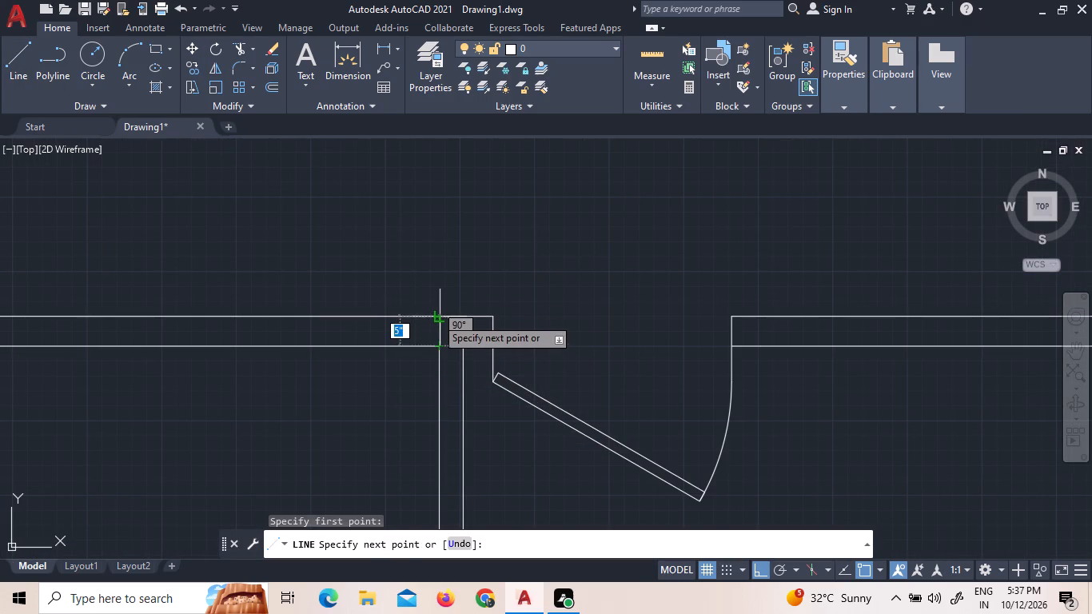
scroll(436, 317, "up", 3)
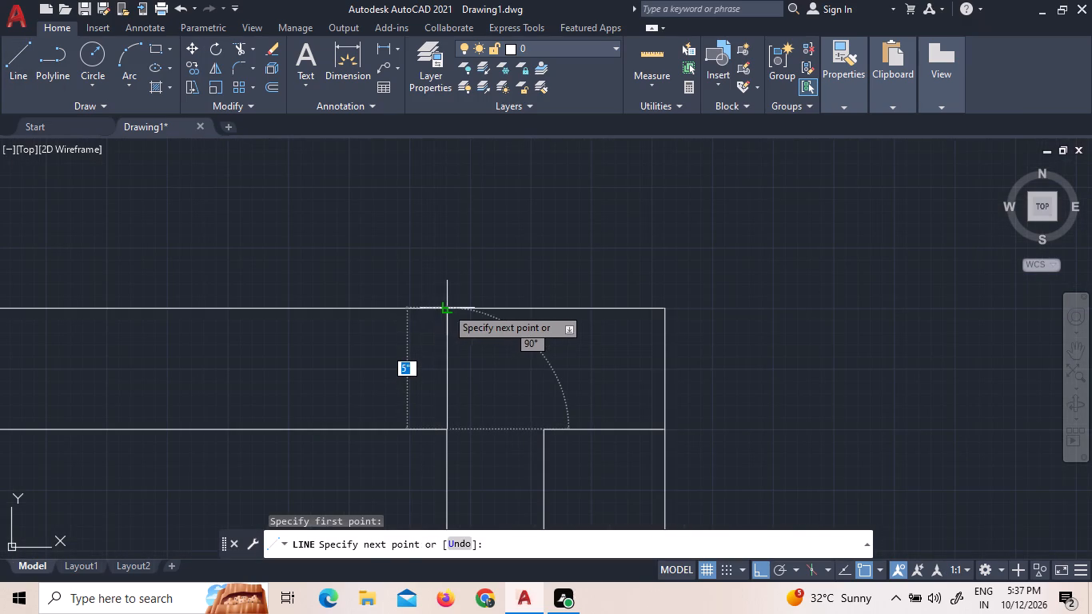
left_click(446, 307)
key("Escape")
Offset the new line across the wall thickness 5" to the west to form a door jamb.
key("o")
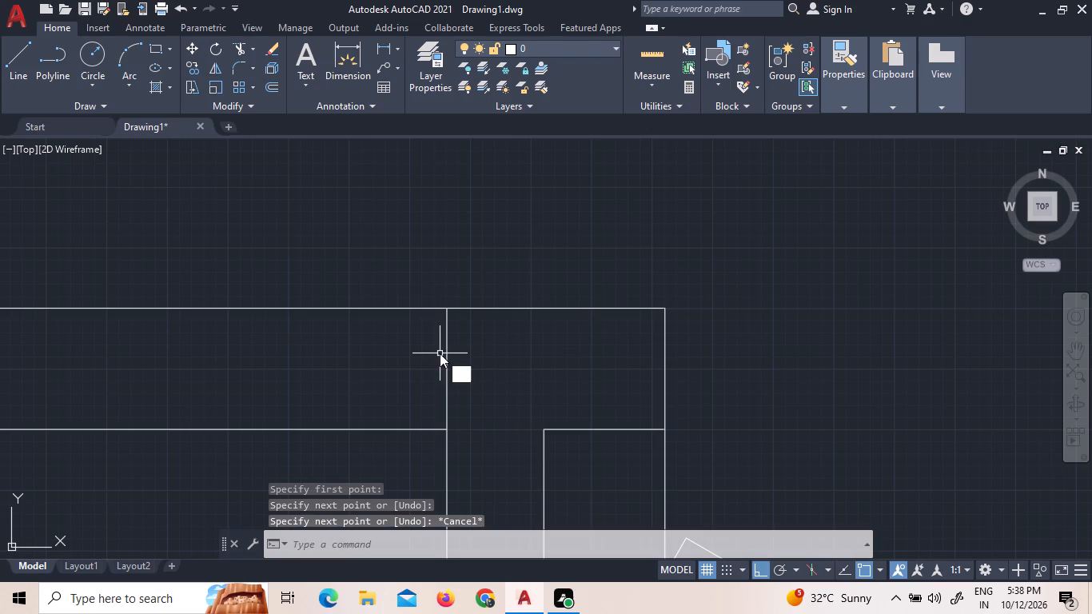
key("Return")
key("5")
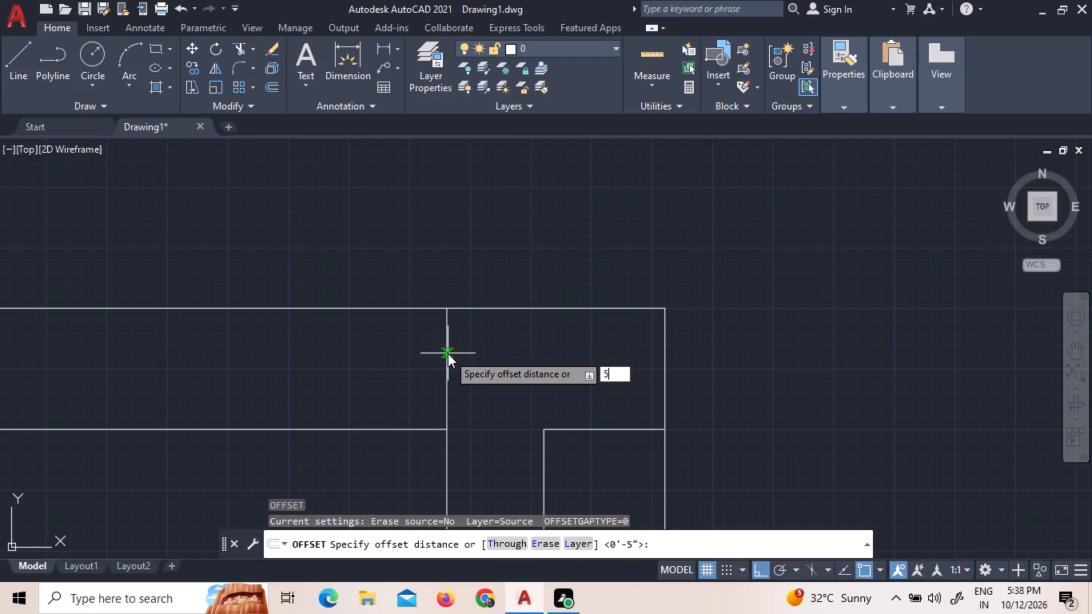
key("shift+quotedbl")
key("Return")
left_click(448, 353)
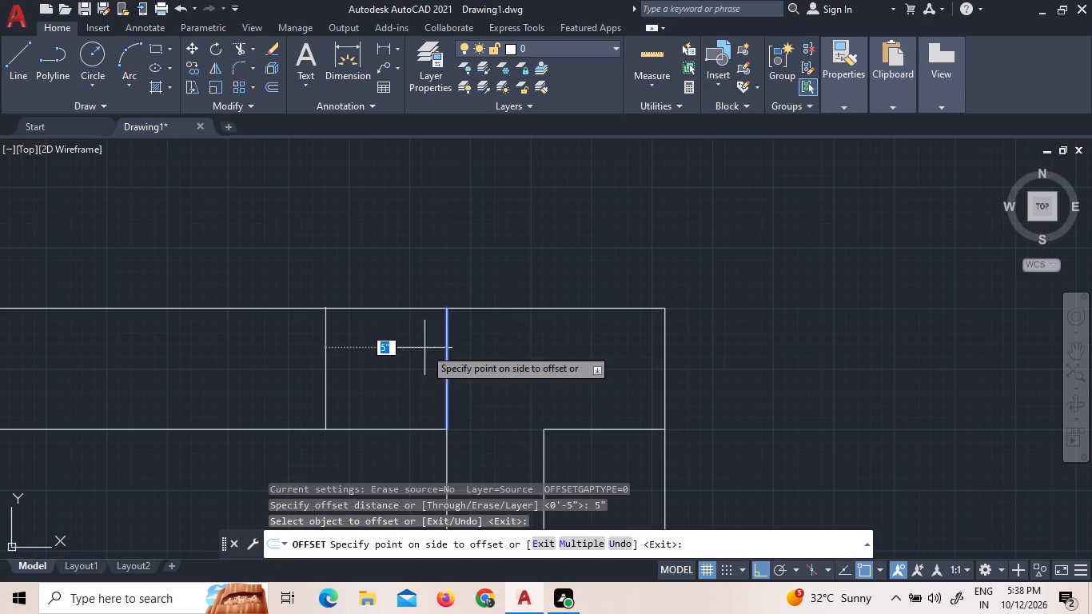
left_click(416, 348)
key("Escape")
Insert a Door - Imperial block from the Architectural tool palette just above the corridor's south wall, near the easternmost partition.
scroll(416, 348, "down", 2)
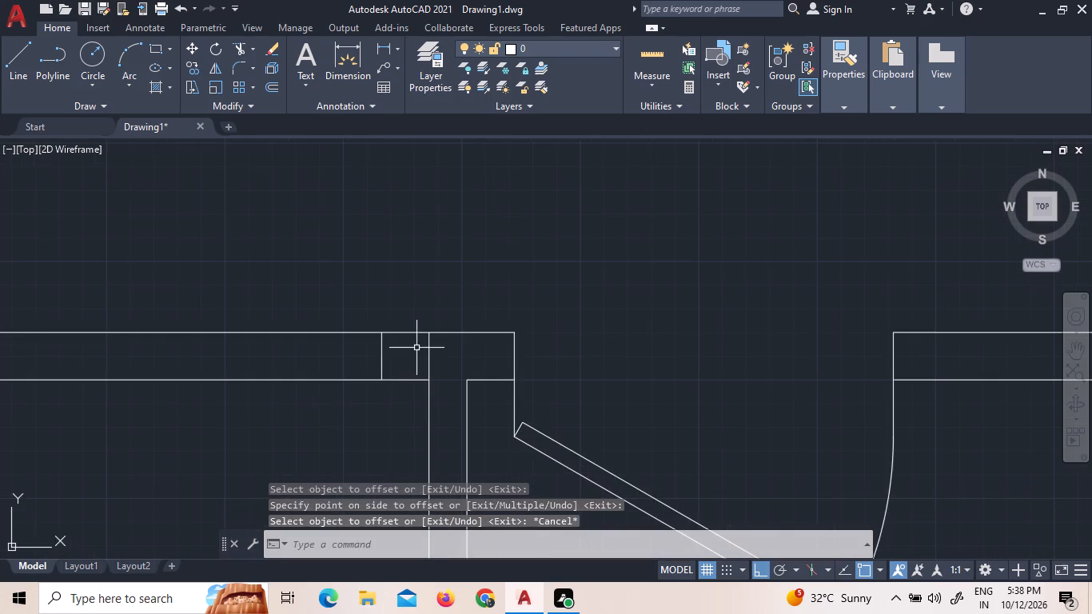
scroll(416, 348, "down", 1)
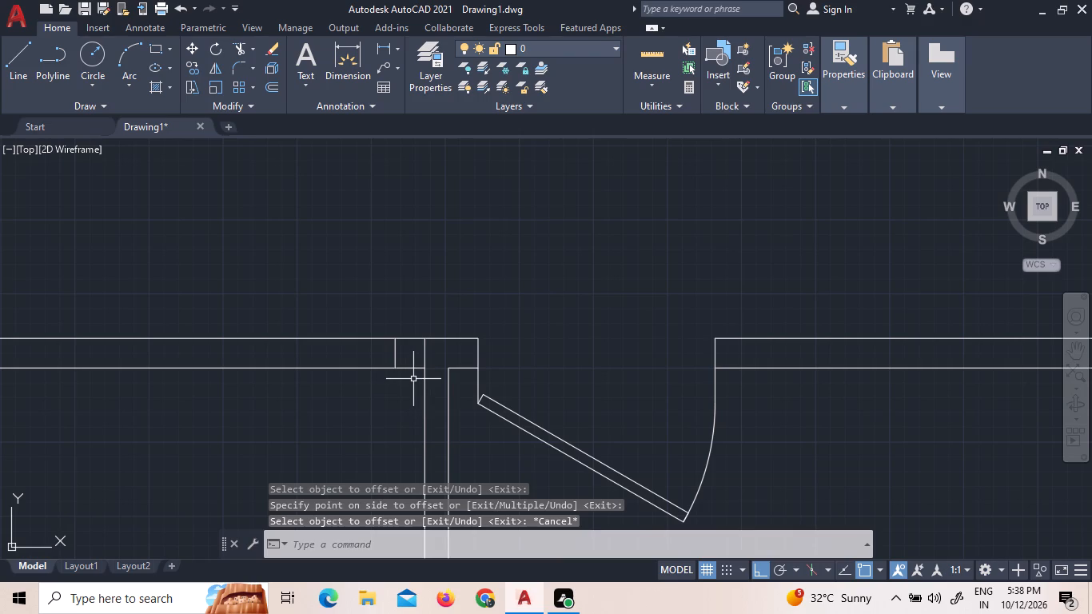
type("TP")
key("Return")
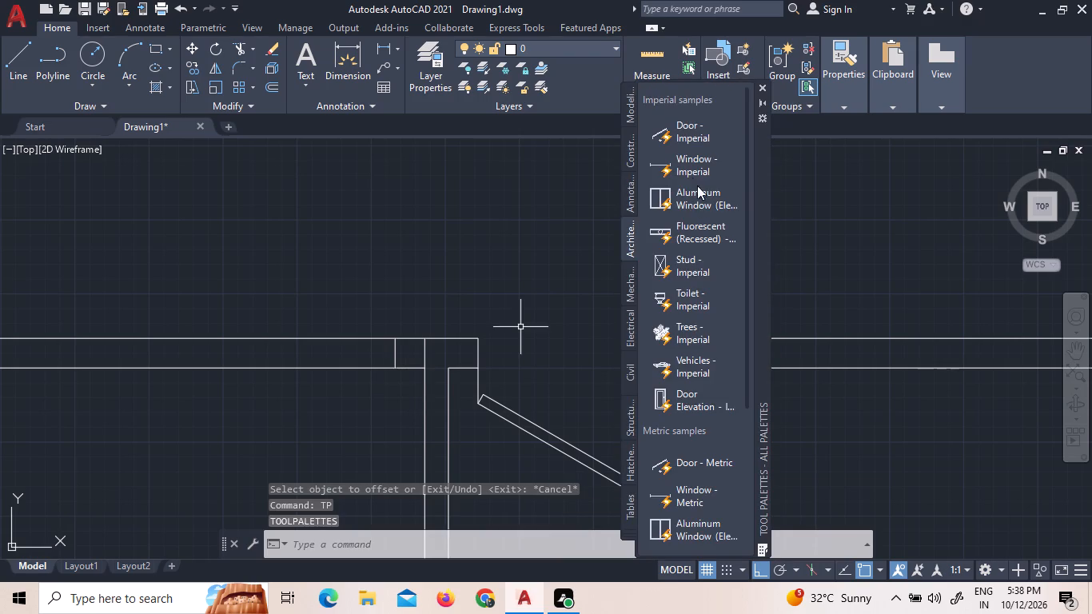
left_click(687, 130)
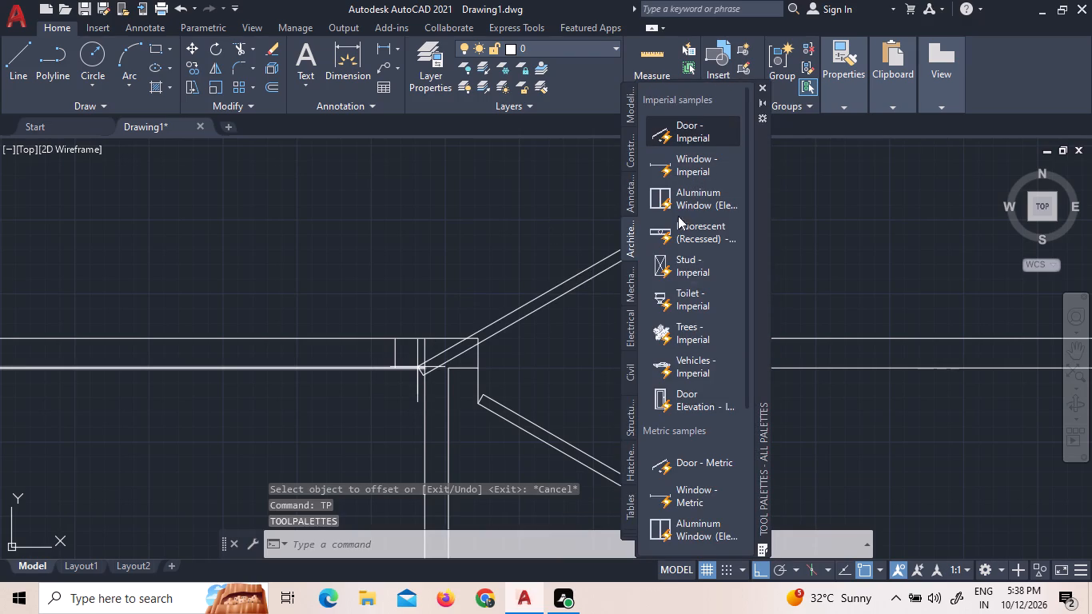
left_click(339, 272)
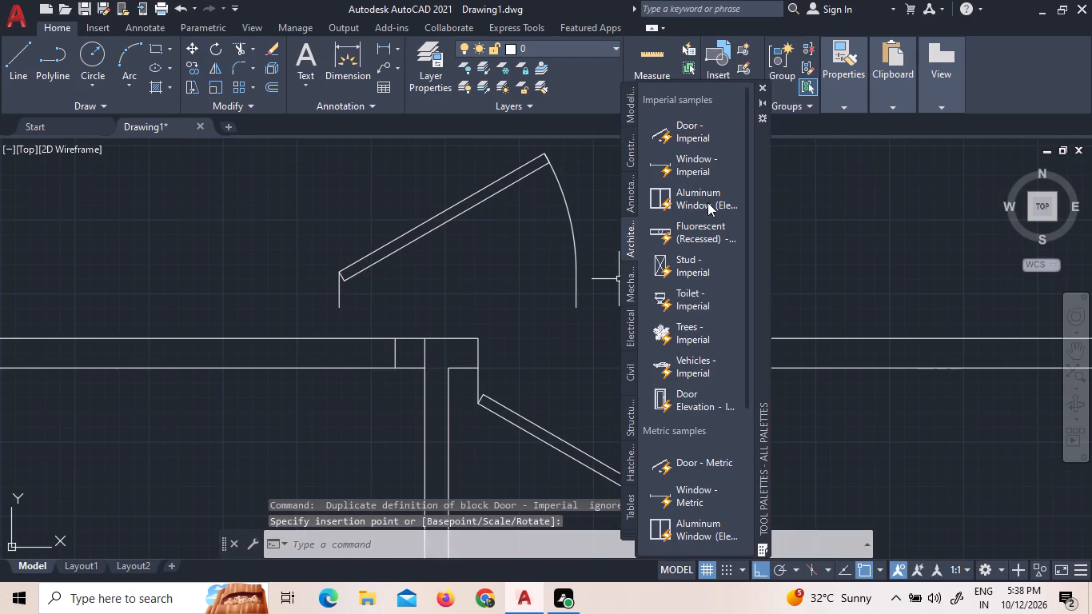
left_click(759, 90)
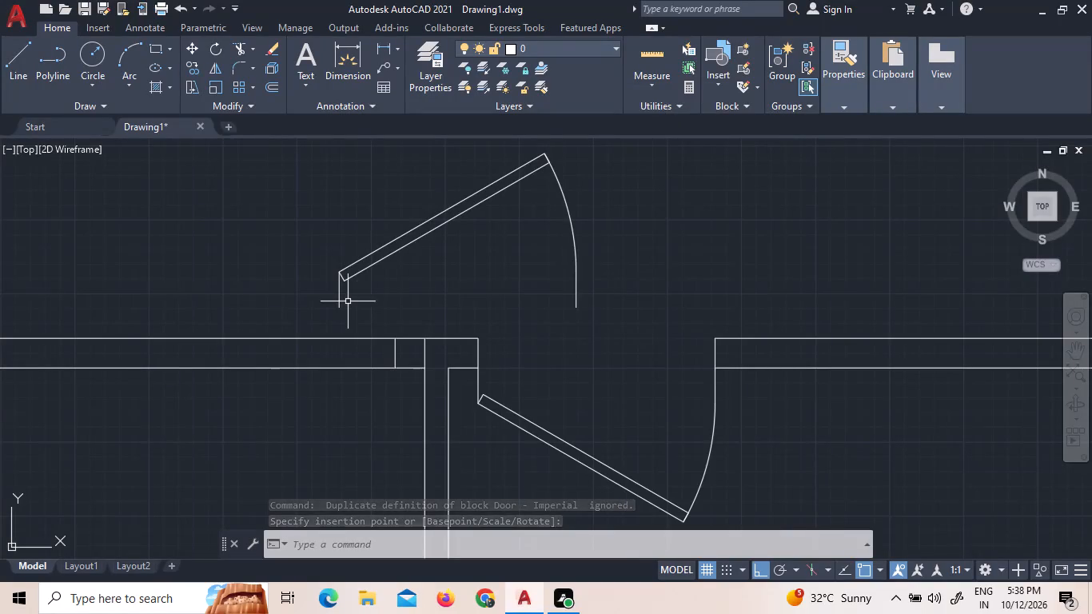
Flip the newly inserted door so that it swings south, with its hinge on the east side.
left_click(341, 290)
right_click(323, 261)
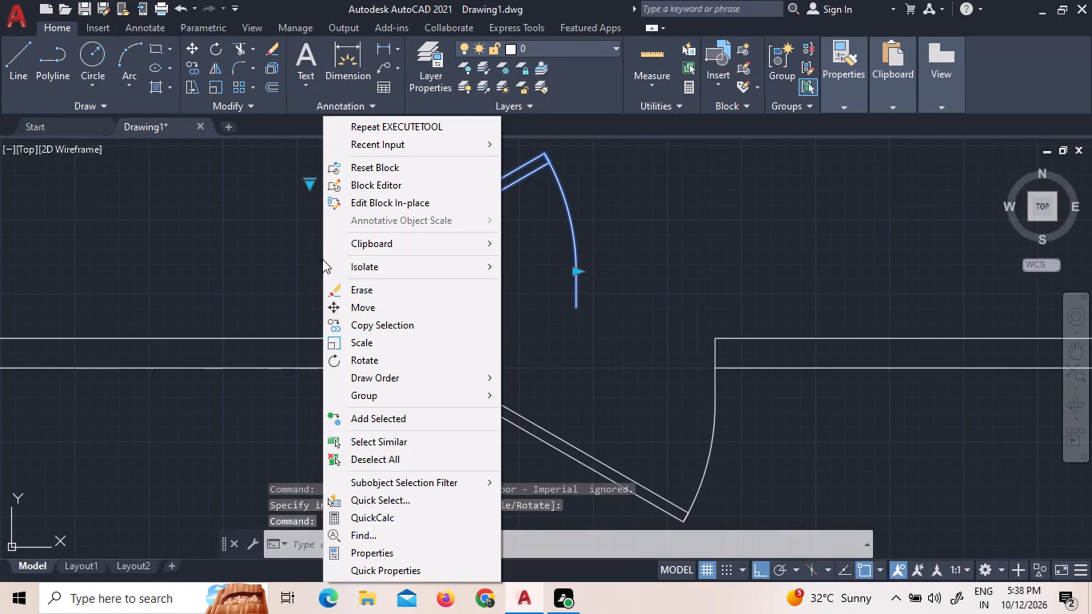
left_click(654, 301)
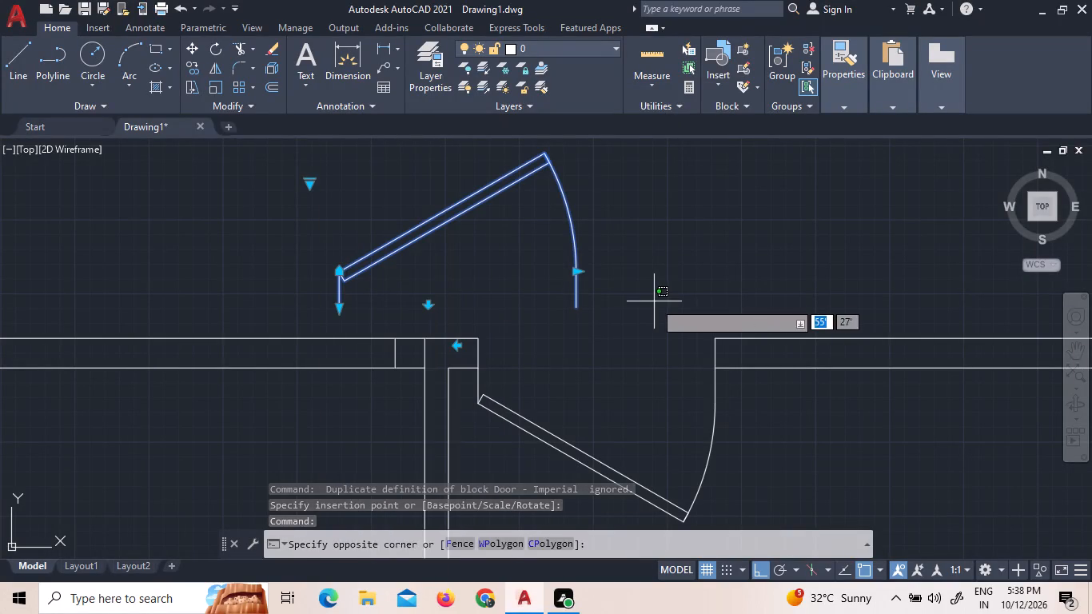
left_click(628, 306)
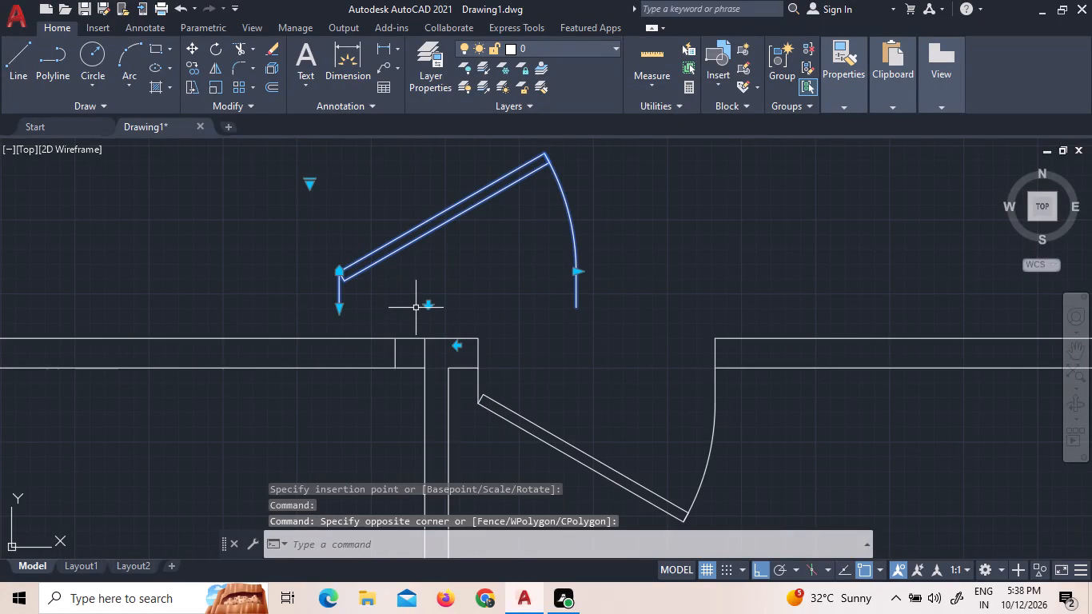
left_click(428, 307)
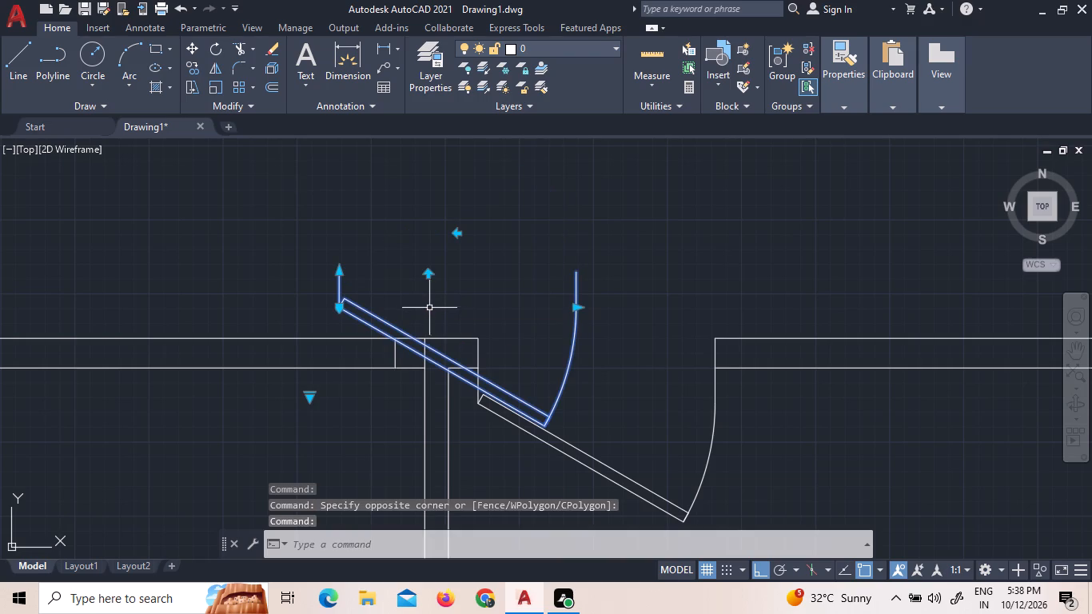
left_click(458, 232)
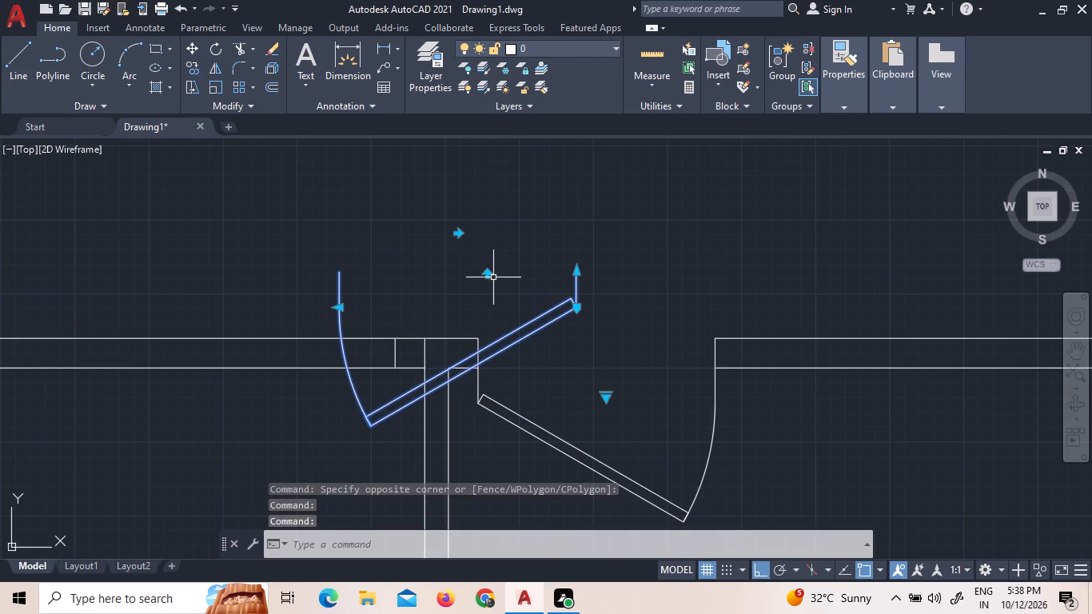
Move the new door so its hinge-side jamb's top end meets the south end of the 5" offset jamb line.
right_click(553, 253)
left_click(566, 303)
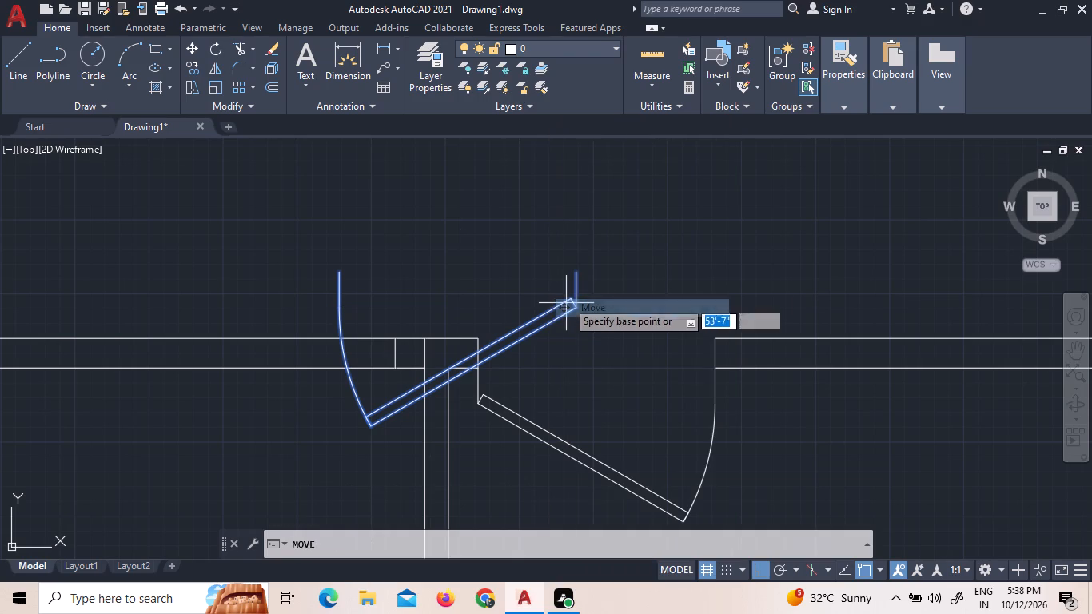
left_click(576, 273)
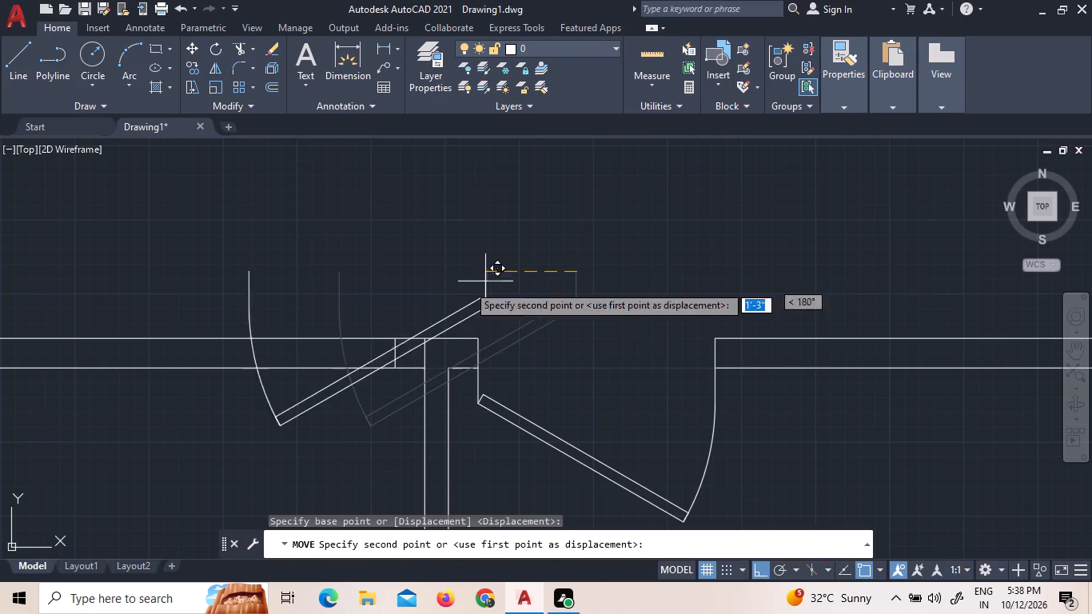
scroll(390, 364, "up", 2)
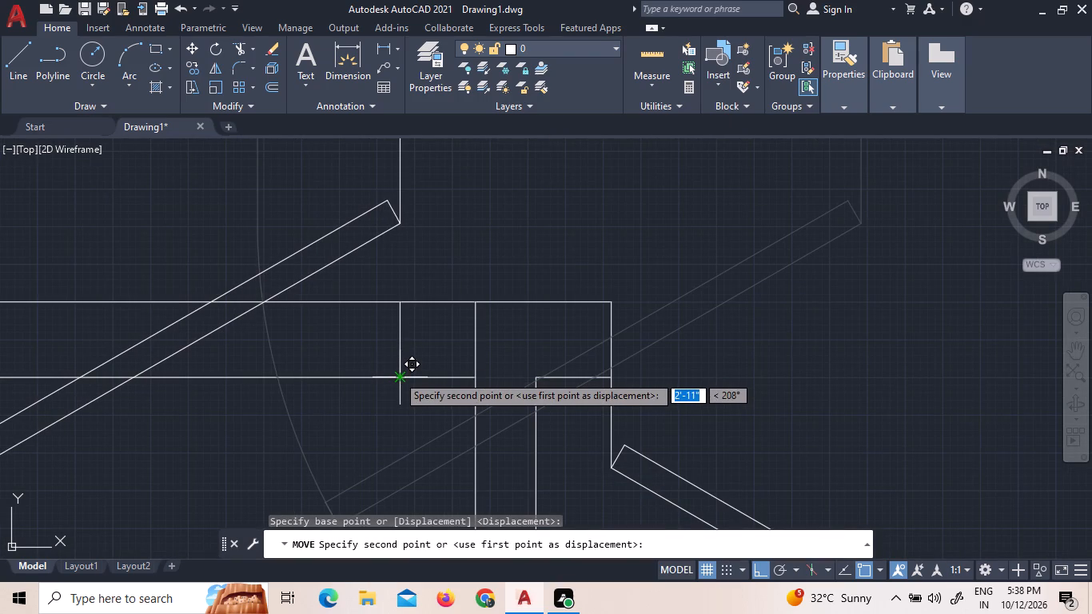
scroll(398, 375, "up", 3)
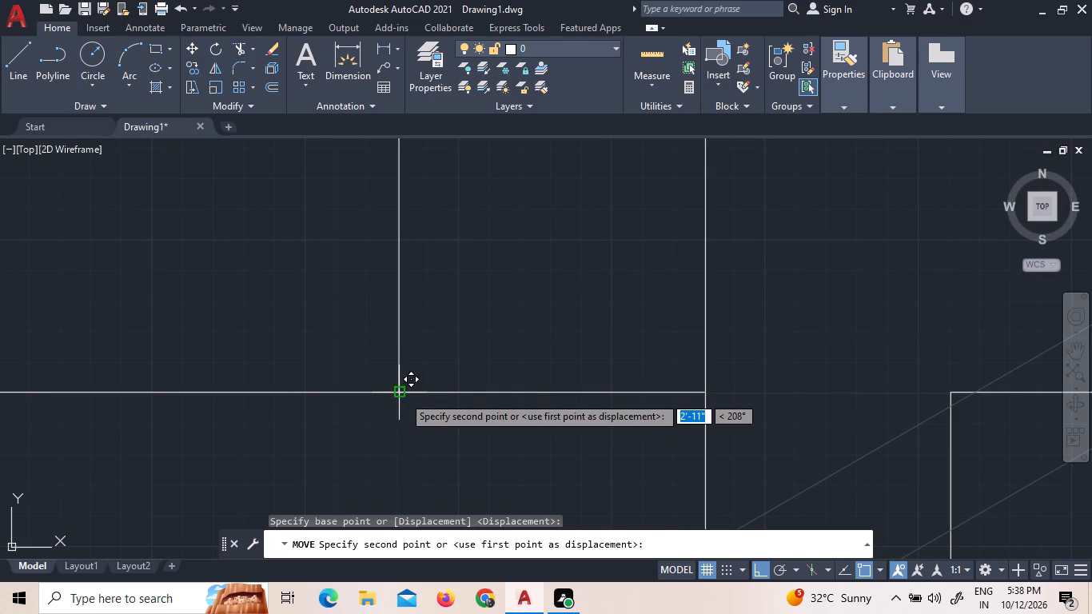
left_click(405, 396)
scroll(414, 395, "down", 5)
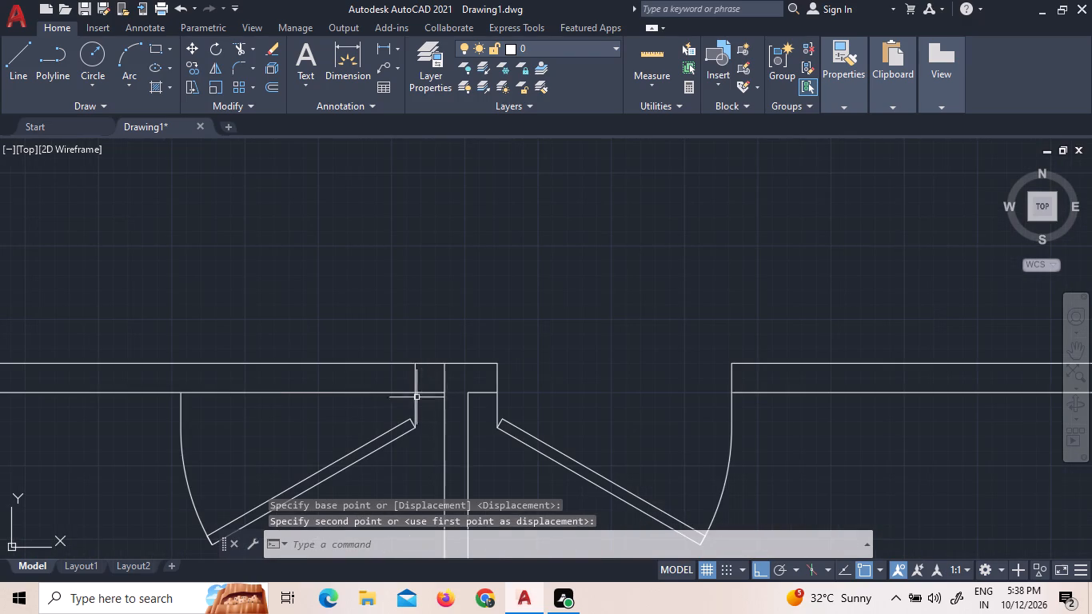
Narrow the moved door to the next smaller preset width, keeping its hinge side in place.
left_click(181, 422)
left_click(178, 428)
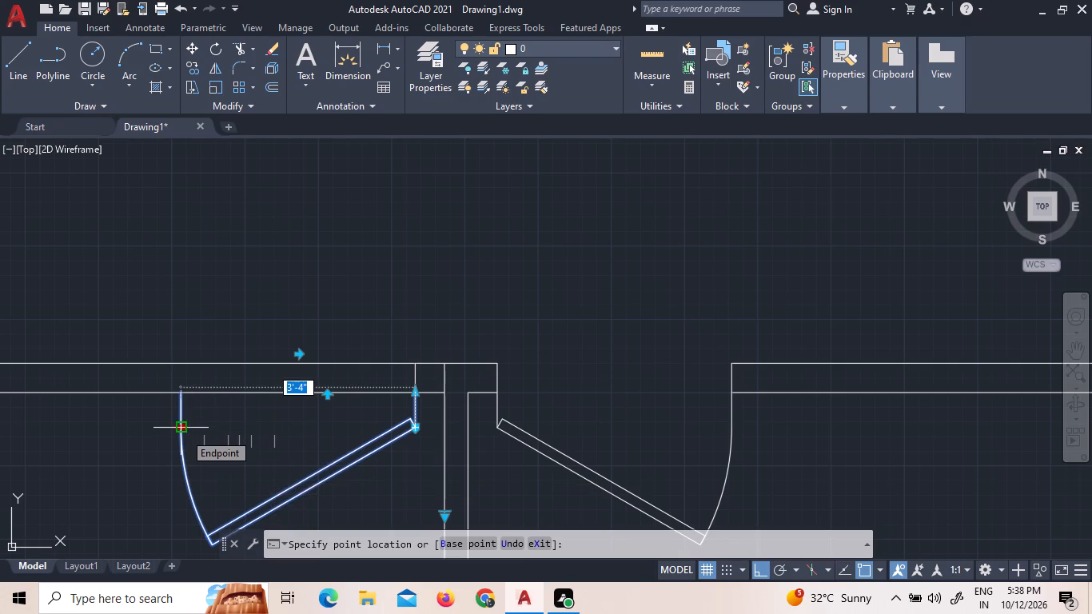
left_click(214, 431)
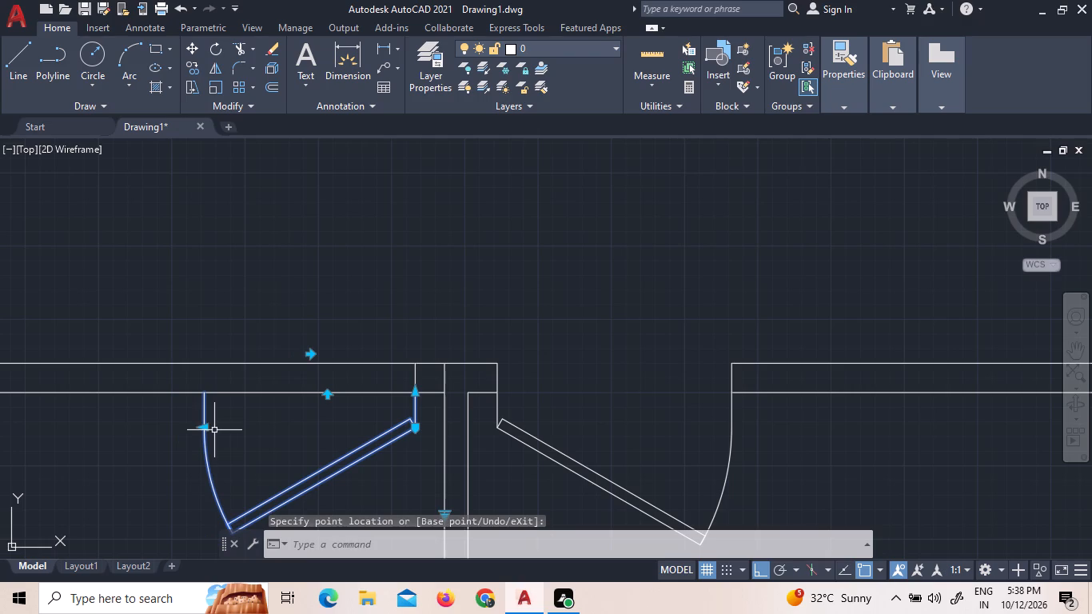
Draw a line across the thickness of the corridor's south wall at the west end of the narrowed door.
left_click(19, 71)
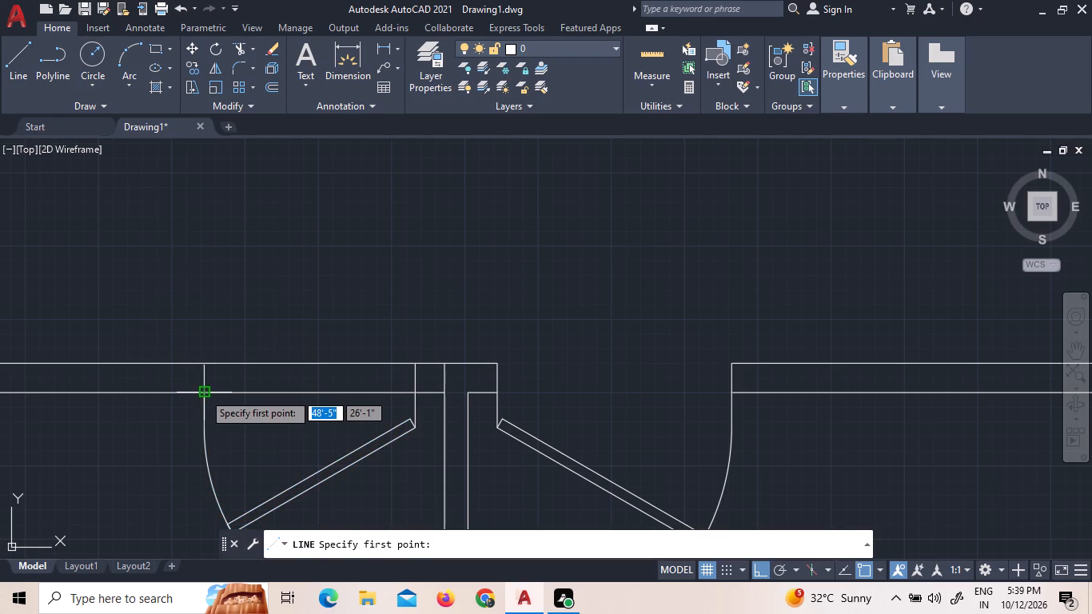
left_click(203, 393)
scroll(209, 362, "up", 2)
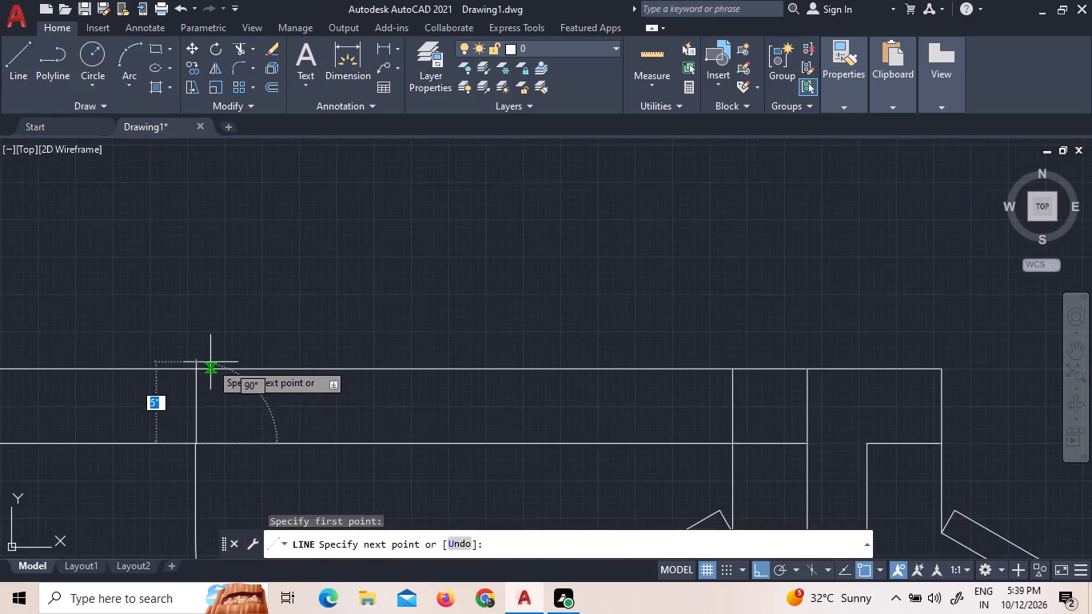
scroll(210, 362, "up", 1)
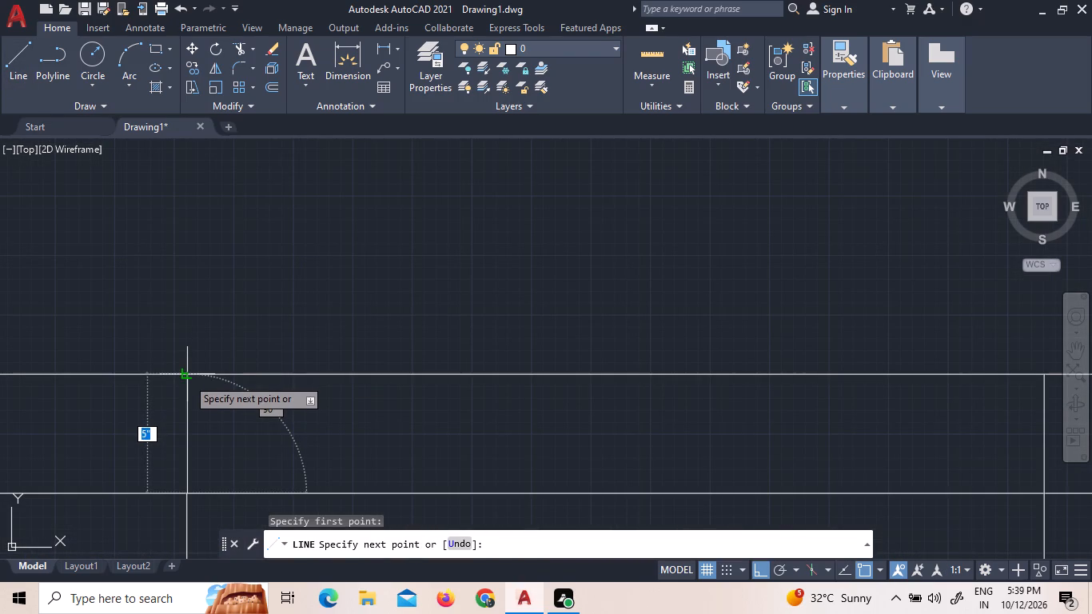
left_click(187, 378)
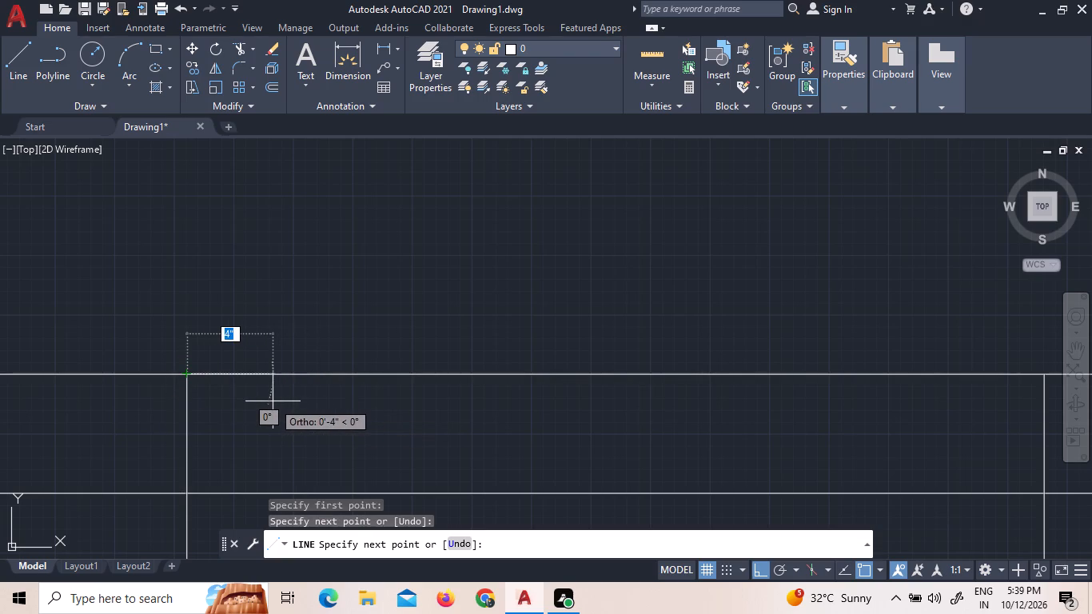
key("Escape")
Trim both wall lines across the new door's opening and the line crossing the wall at the partition's west face.
scroll(273, 399, "down", 5)
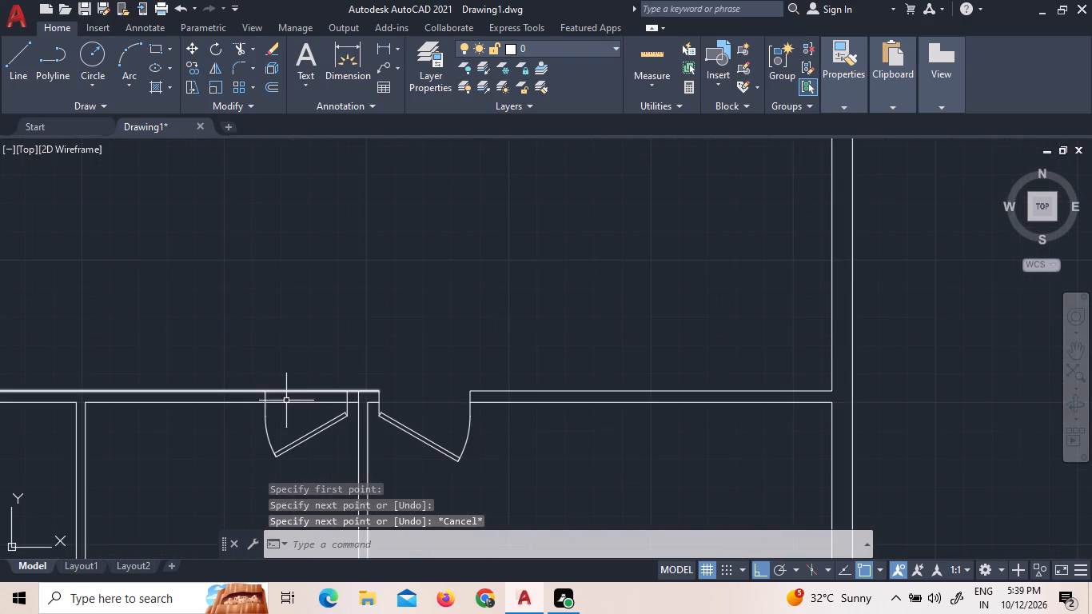
scroll(312, 421, "up", 2)
key("t")
type("R")
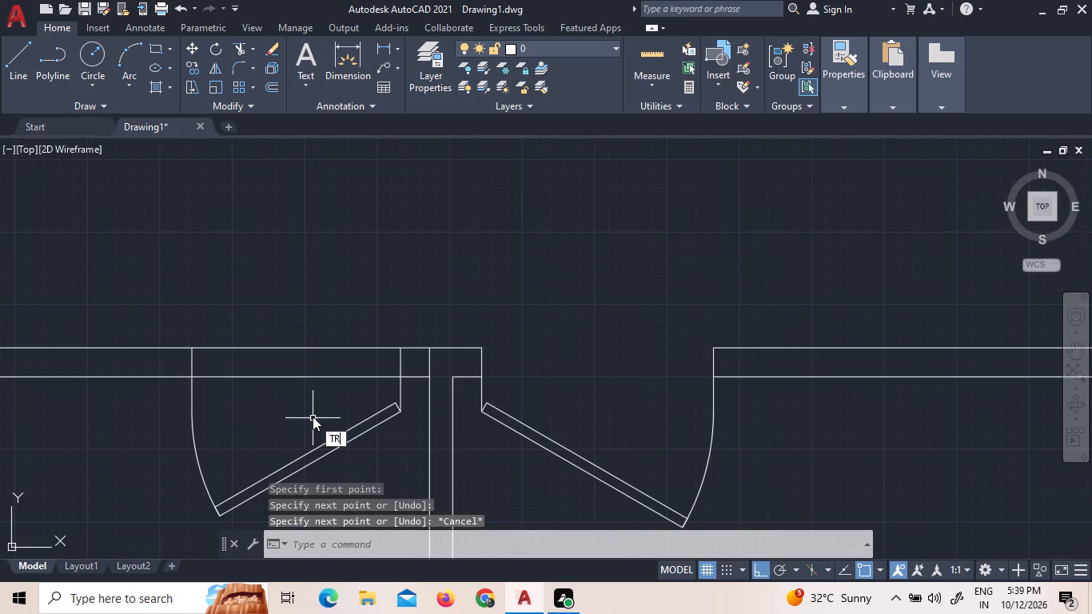
key("space")
key("space")
left_click(313, 414)
left_click_drag(302, 329, 311, 334)
left_click(428, 358)
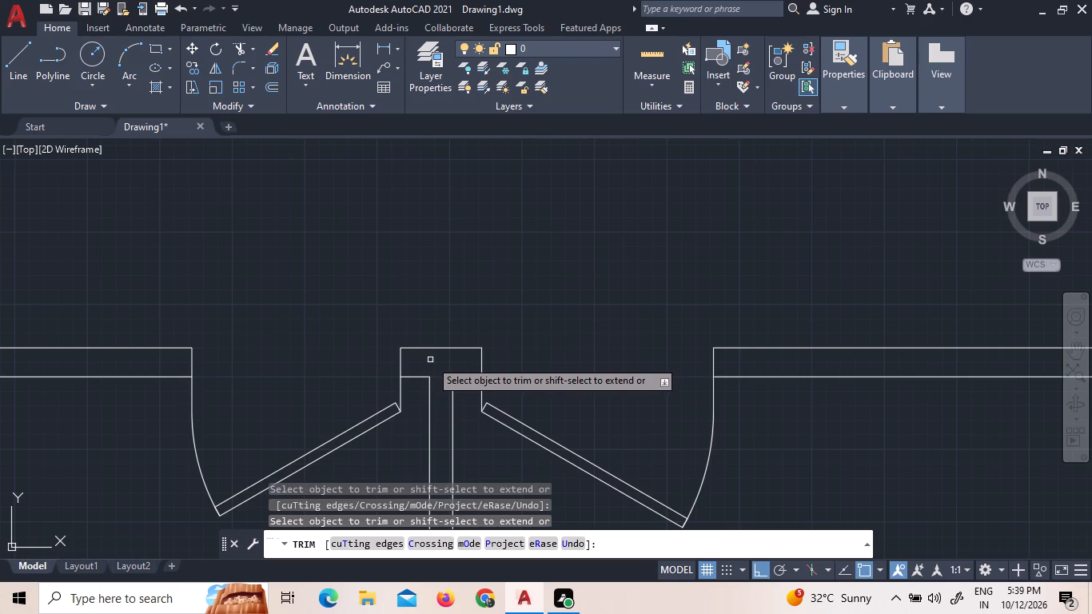
Draw two lines across the corridor's south wall, continuing the east and west faces of the westernmost partition below the corridor.
scroll(431, 360, "down", 1)
scroll(341, 373, "down", 2)
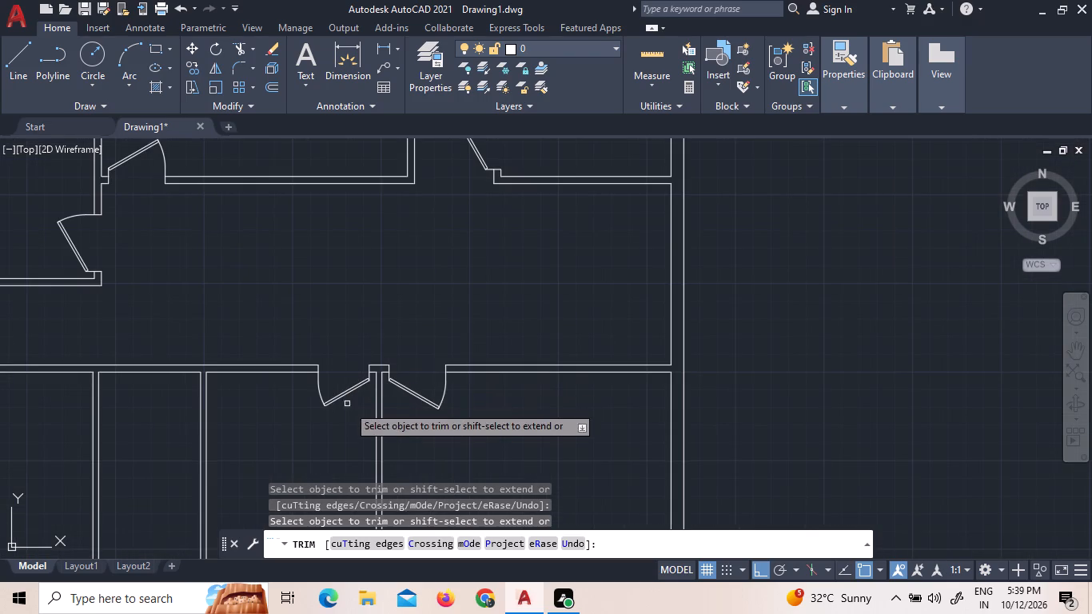
scroll(315, 416, "down", 1)
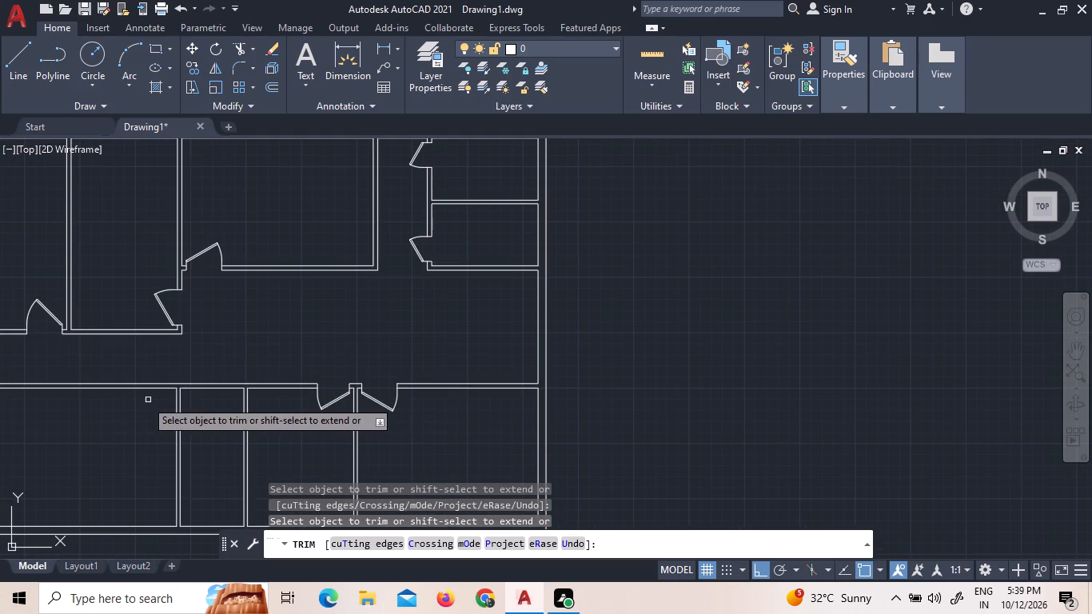
scroll(141, 401, "up", 1)
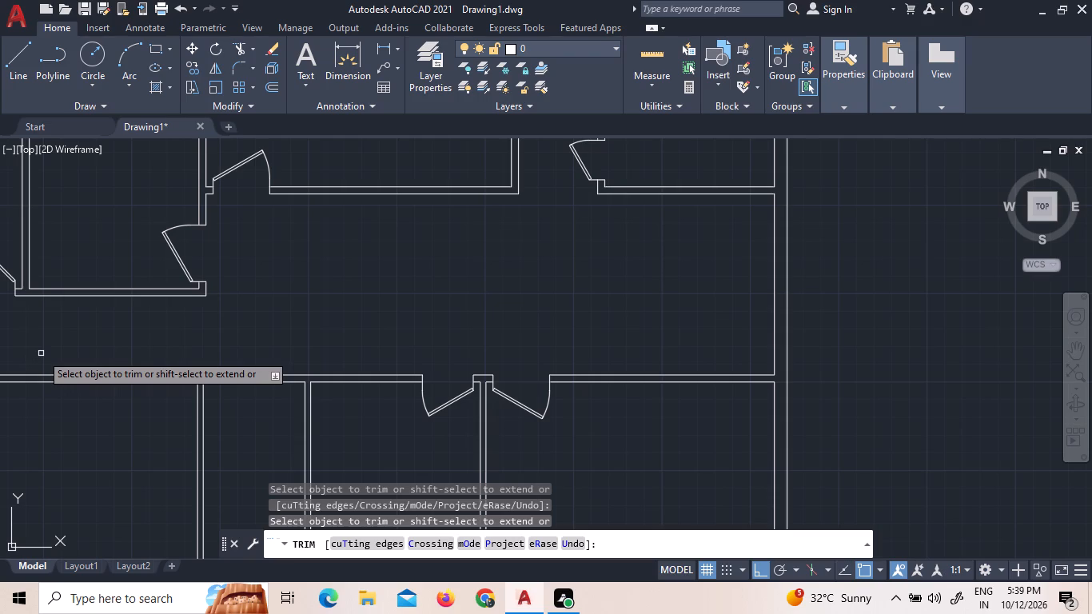
scroll(41, 353, "down", 2)
scroll(74, 386, "up", 3)
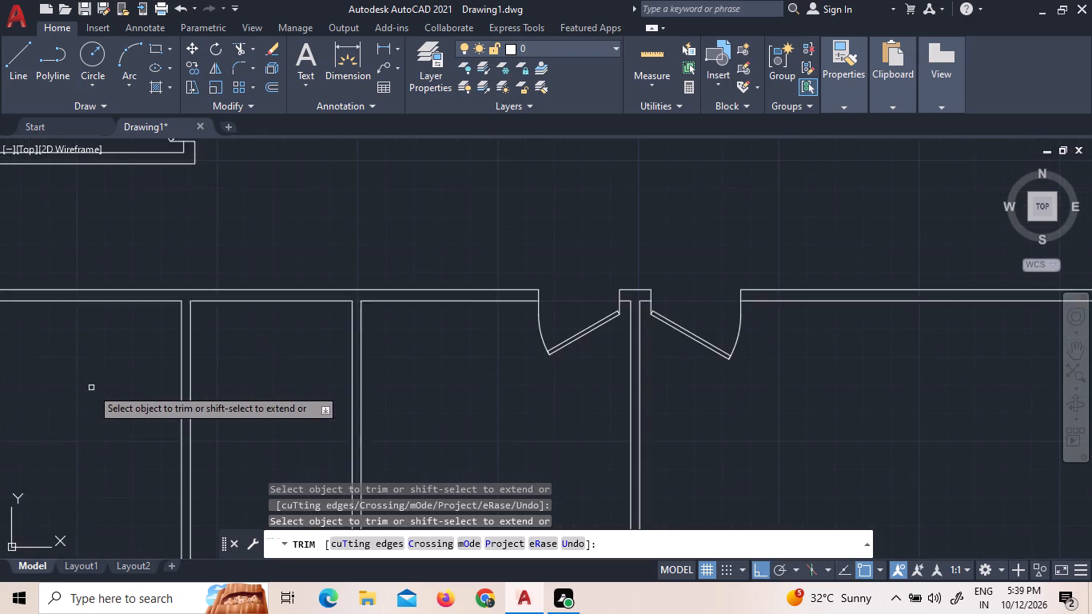
scroll(91, 388, "down", 5)
scroll(0, 381, "up", 1)
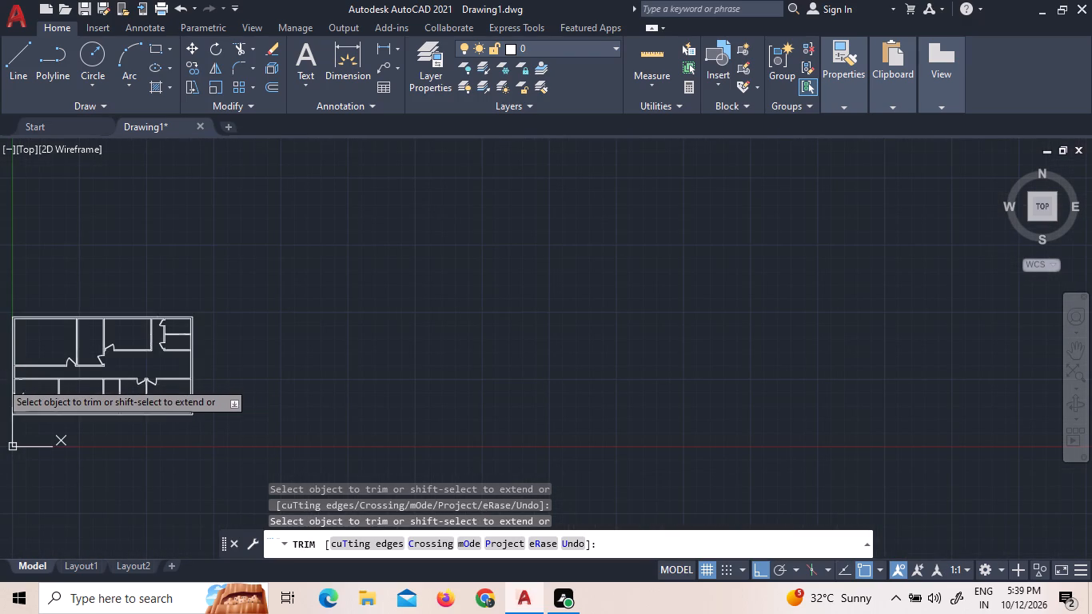
scroll(0, 381, "up", 3)
scroll(101, 394, "down", 2)
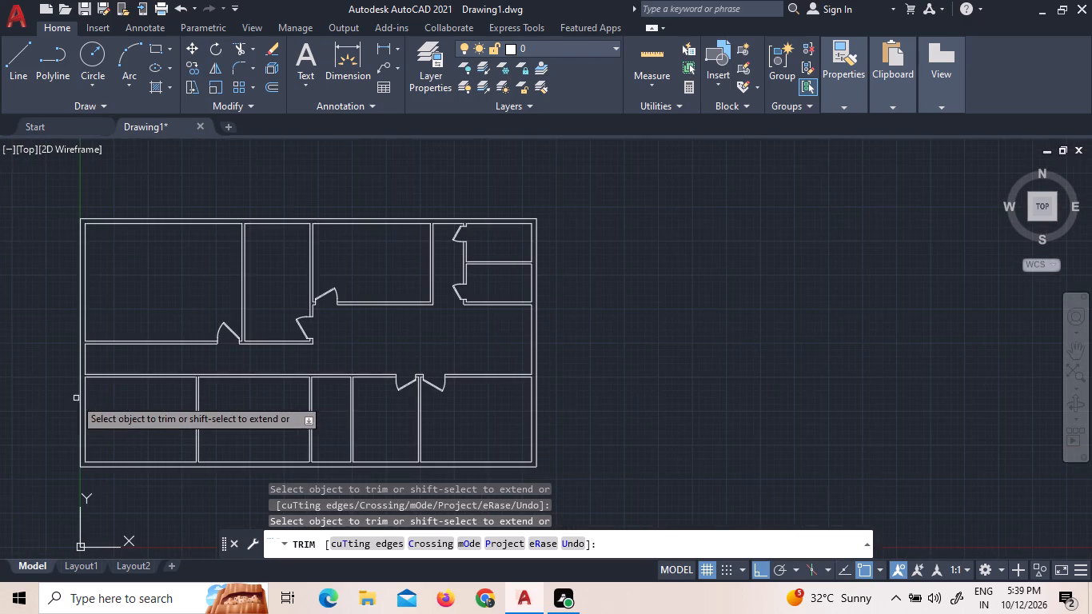
scroll(111, 443, "up", 1)
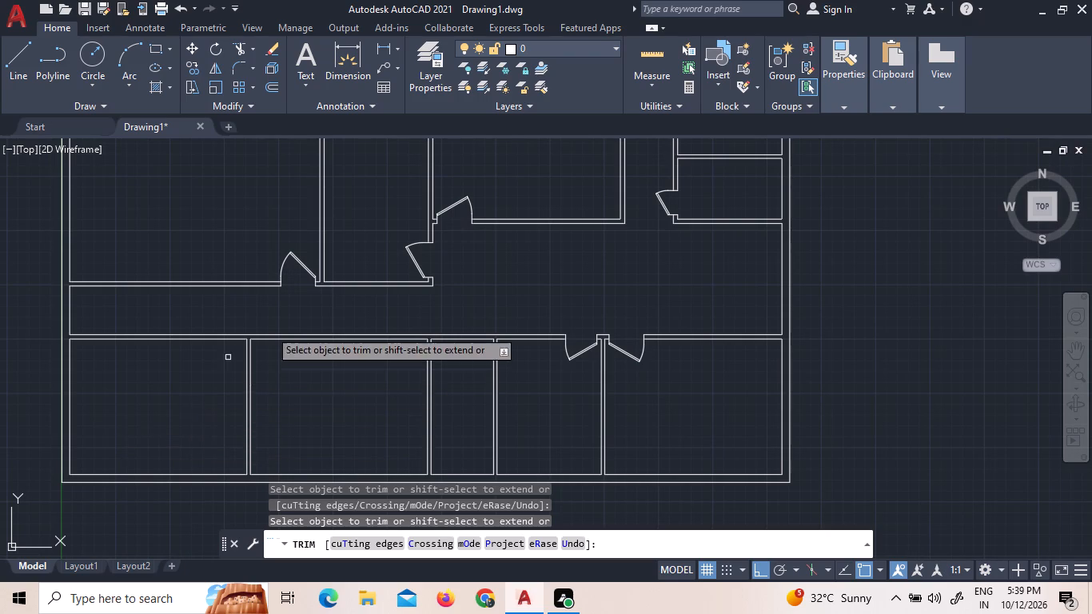
scroll(278, 321, "up", 2)
scroll(187, 378, "up", 1)
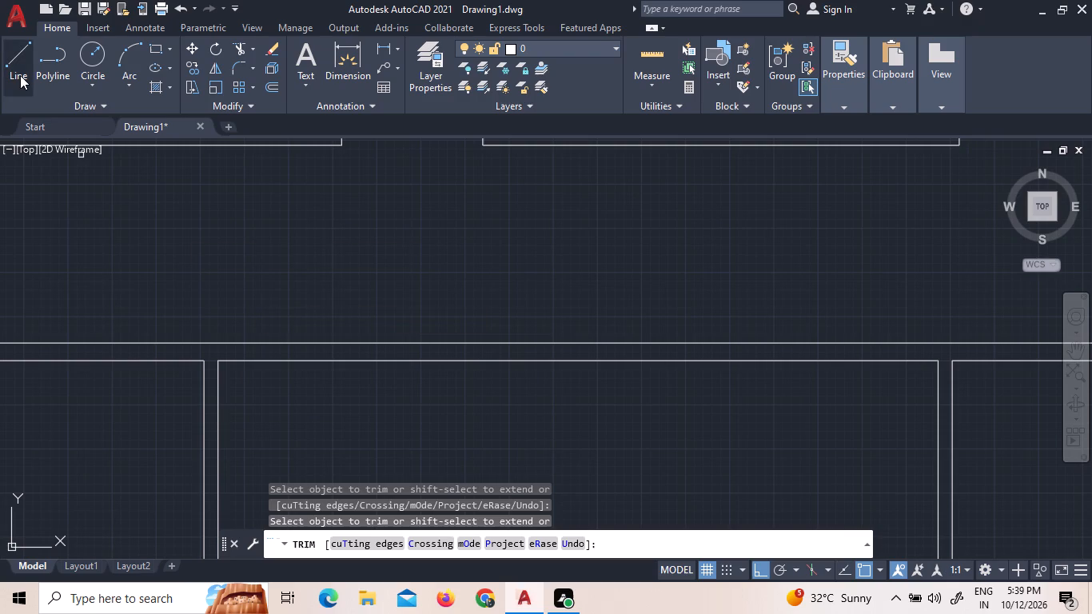
left_click(20, 75)
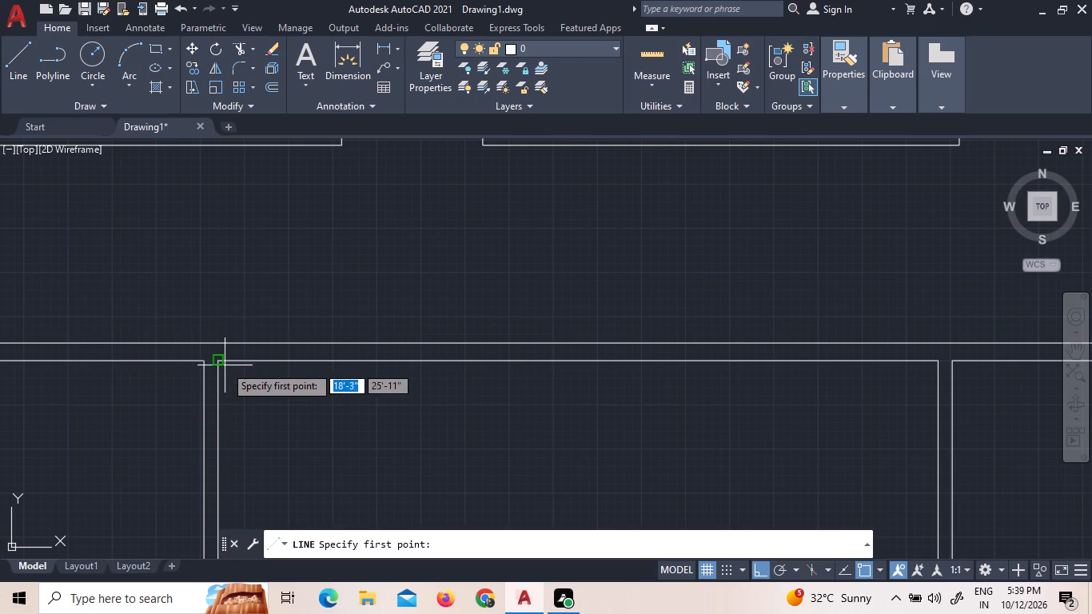
left_click(215, 363)
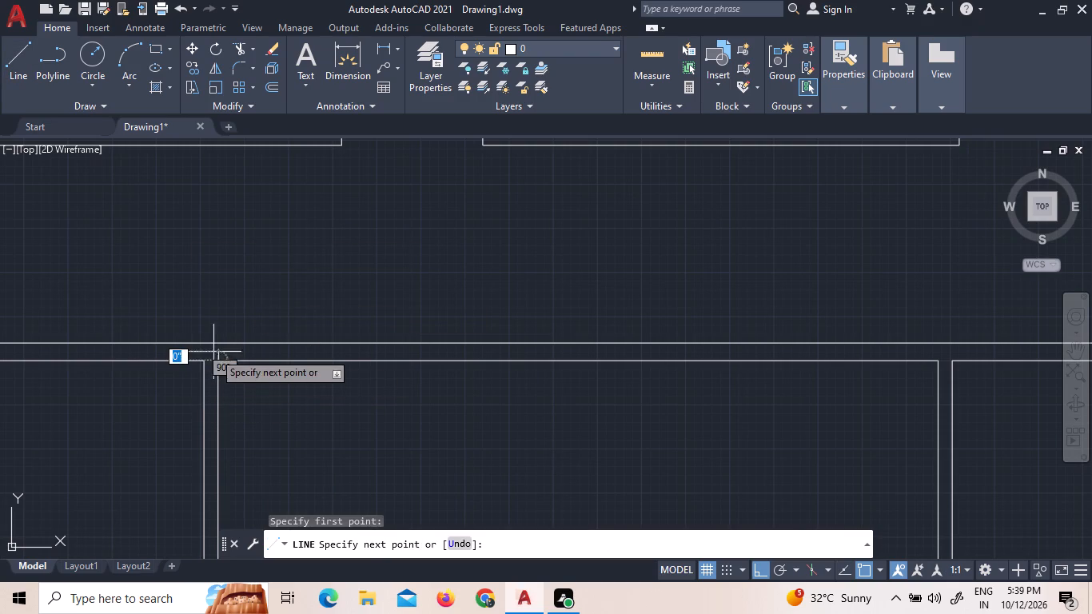
scroll(229, 349, "up", 2)
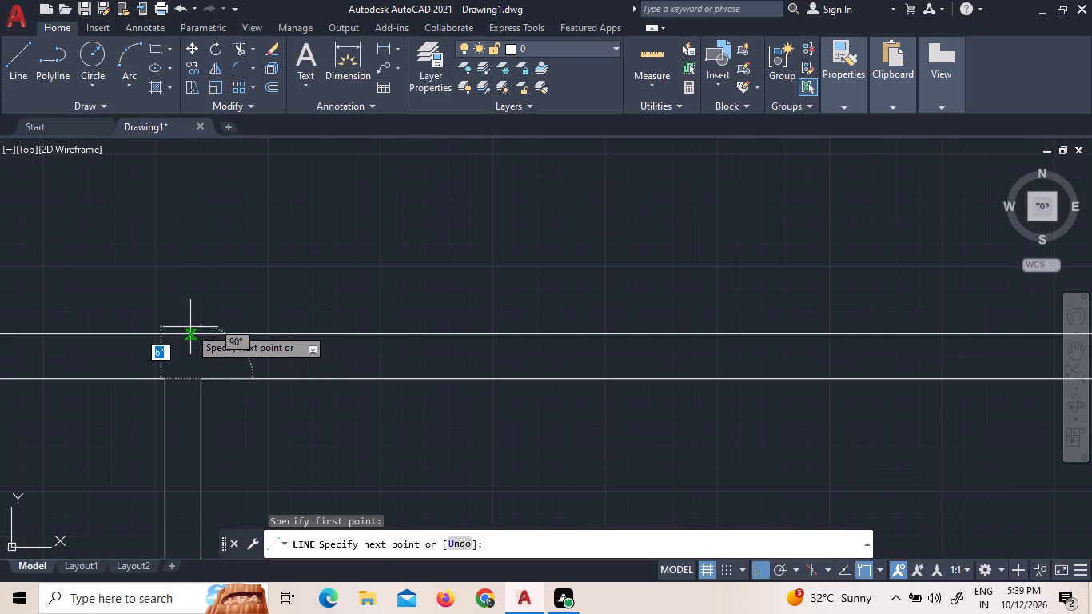
left_click(203, 331)
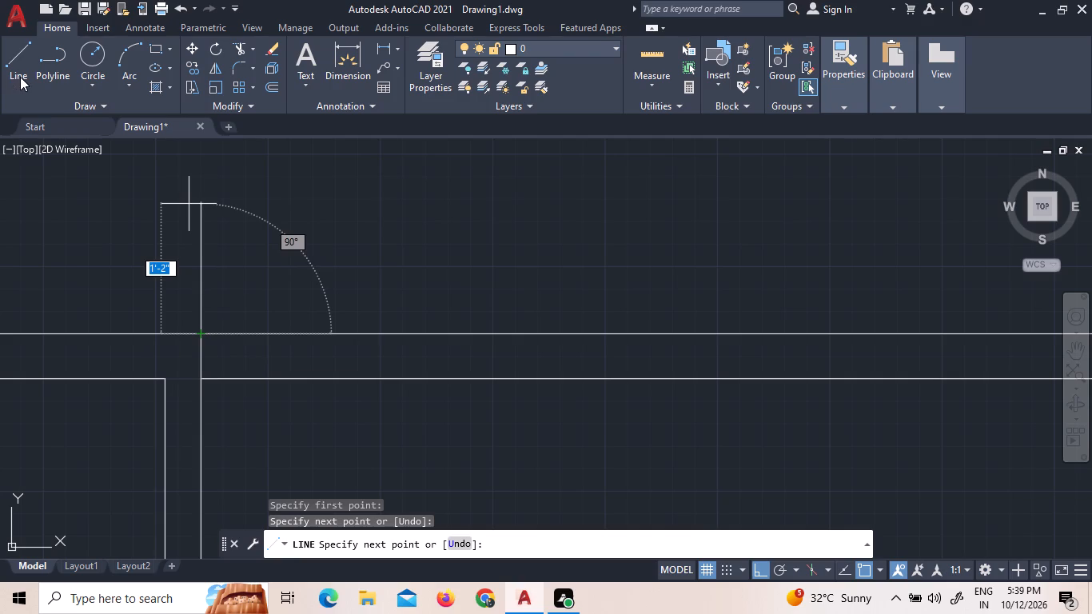
left_click(20, 77)
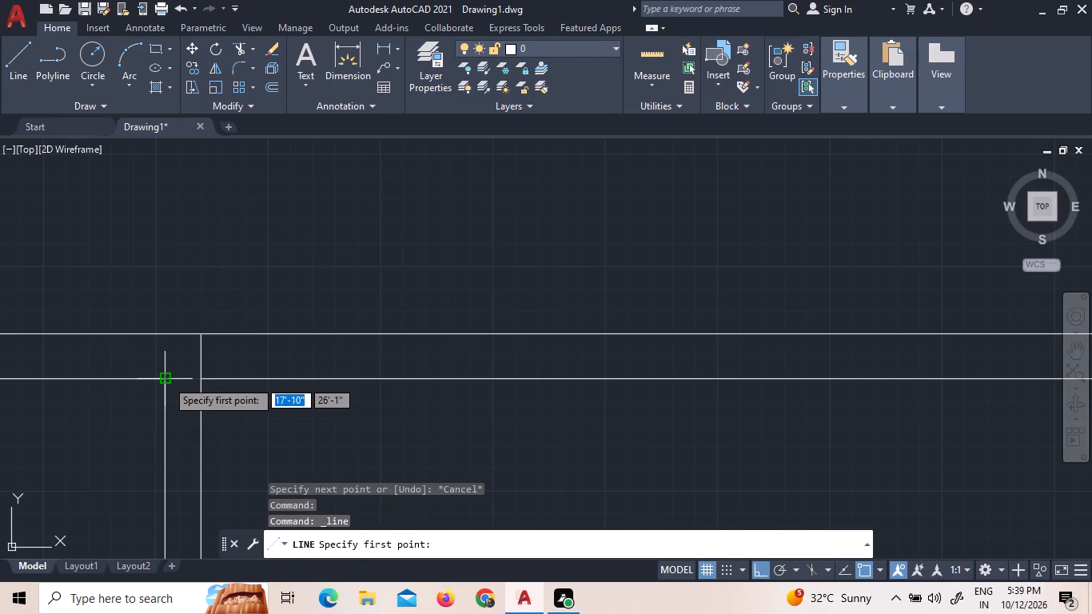
left_click(166, 380)
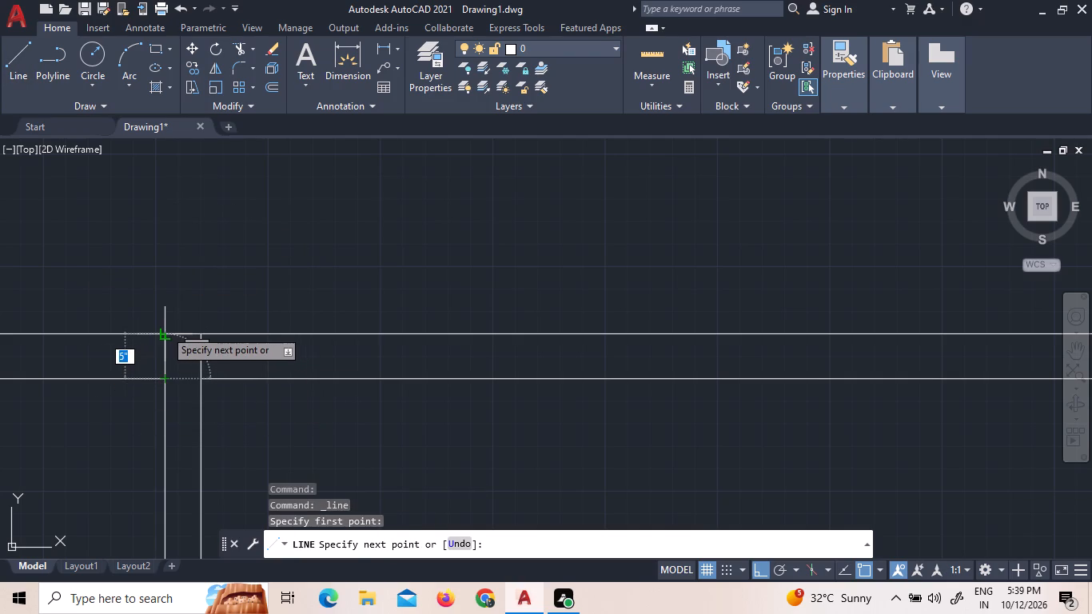
left_click(165, 329)
key("Escape")
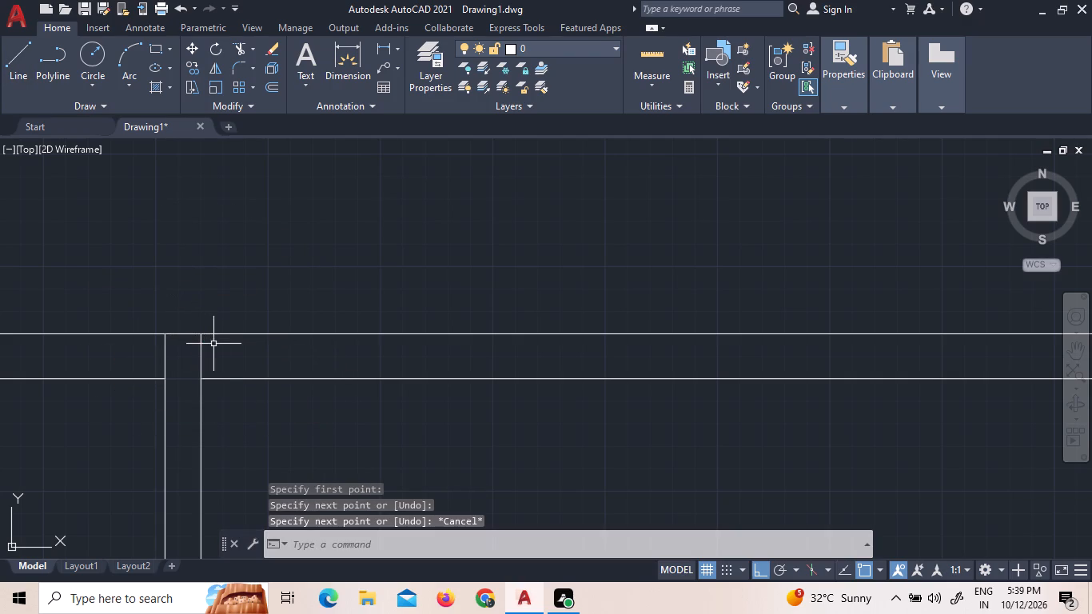
Offset the two new lines across the wall 5" outward, one to the east and one to the west, as door jambs.
key("o")
key("Return")
key("5")
key("shift+quotedbl")
key("Return")
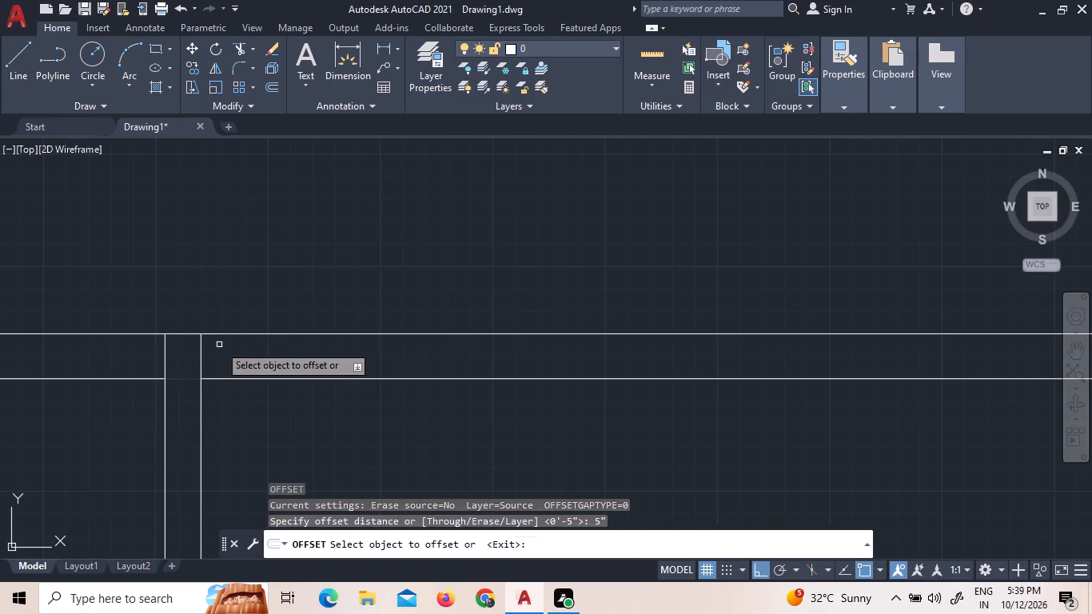
left_click(202, 349)
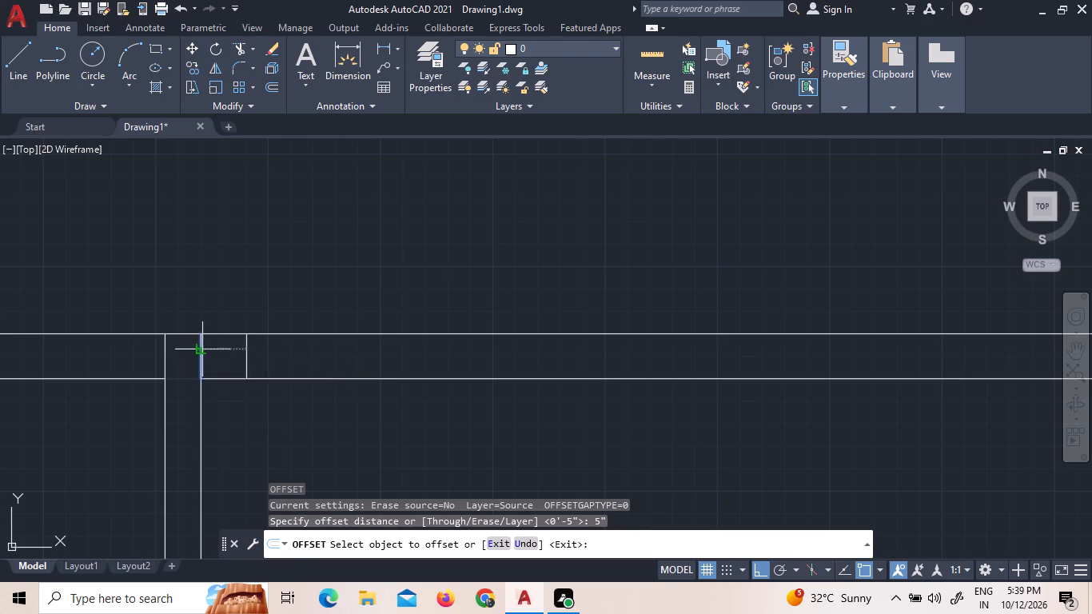
left_click(217, 349)
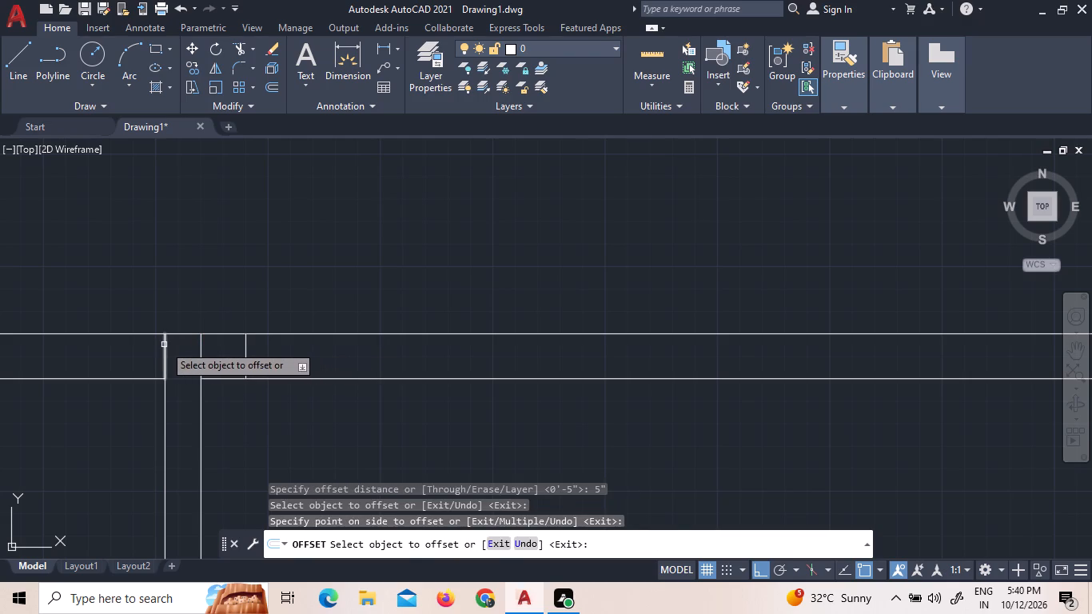
left_click(164, 345)
left_click(145, 345)
scroll(145, 345, "down", 1)
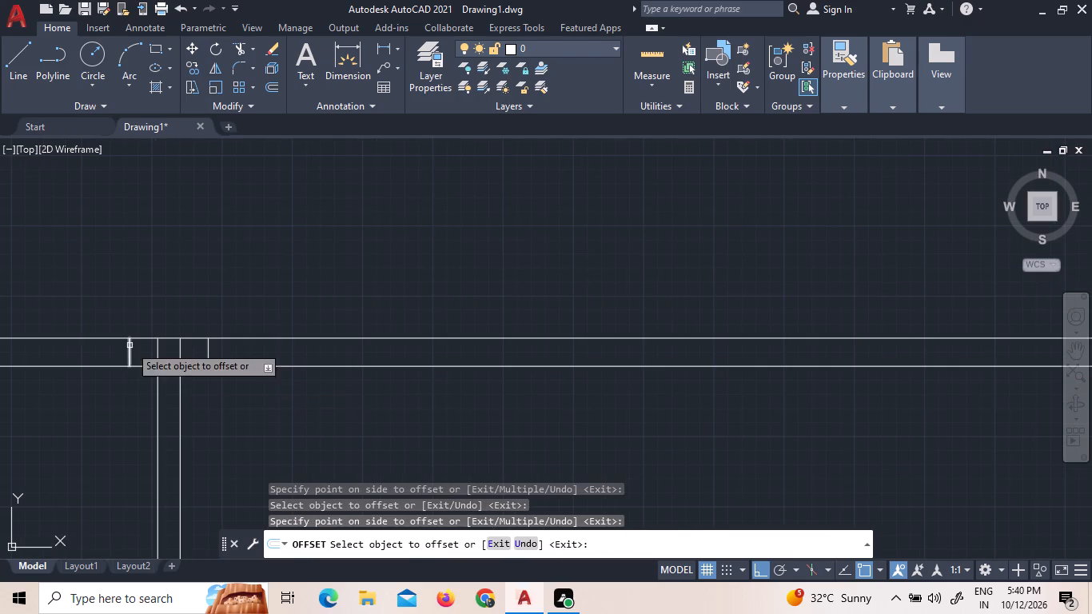
scroll(173, 375, "down", 2)
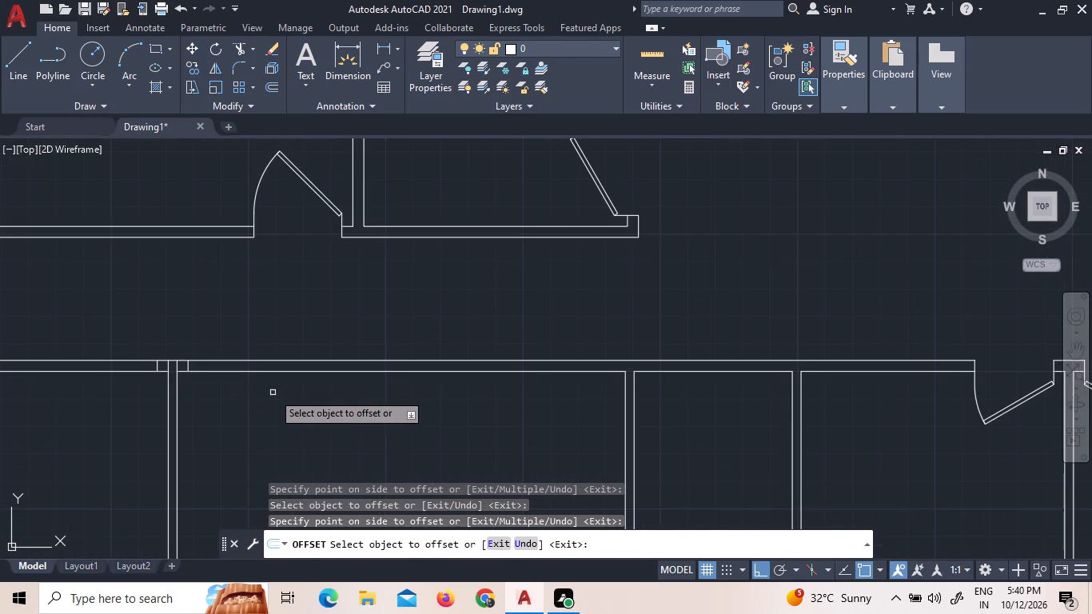
middle_click_drag(275, 393, 563, 366)
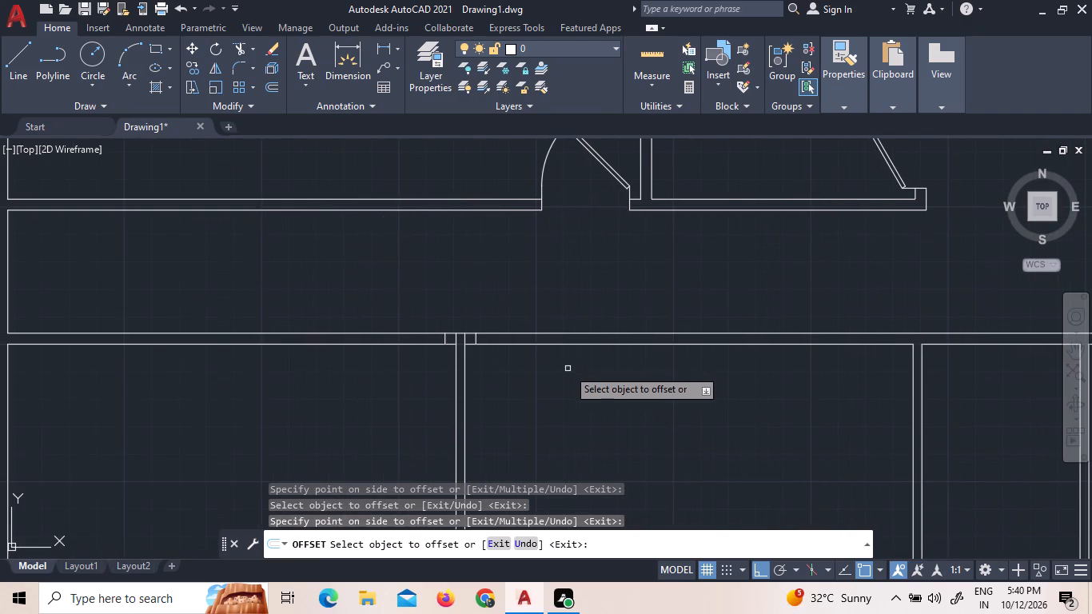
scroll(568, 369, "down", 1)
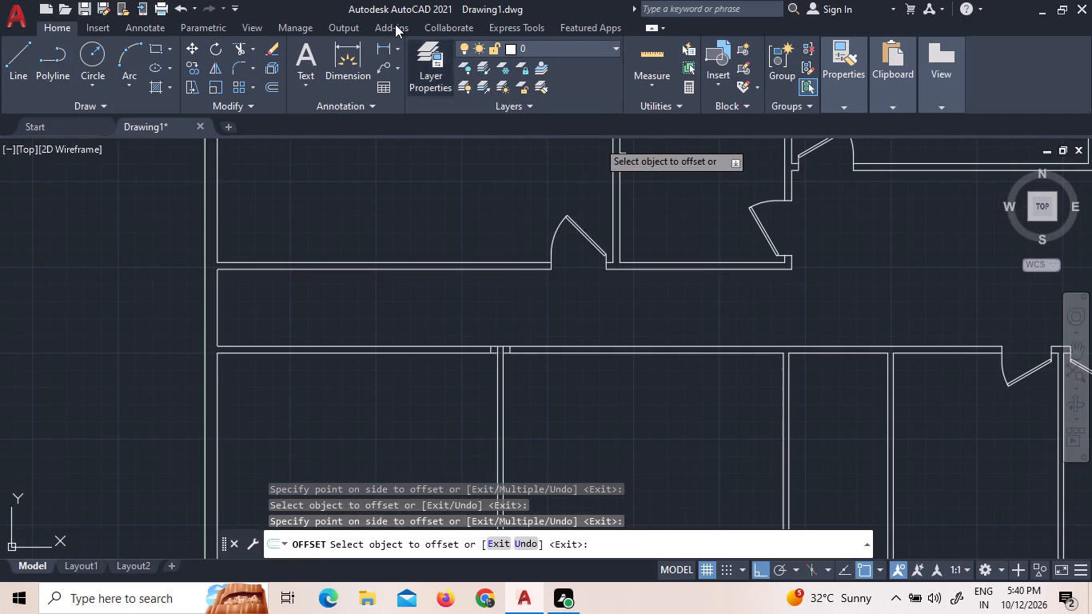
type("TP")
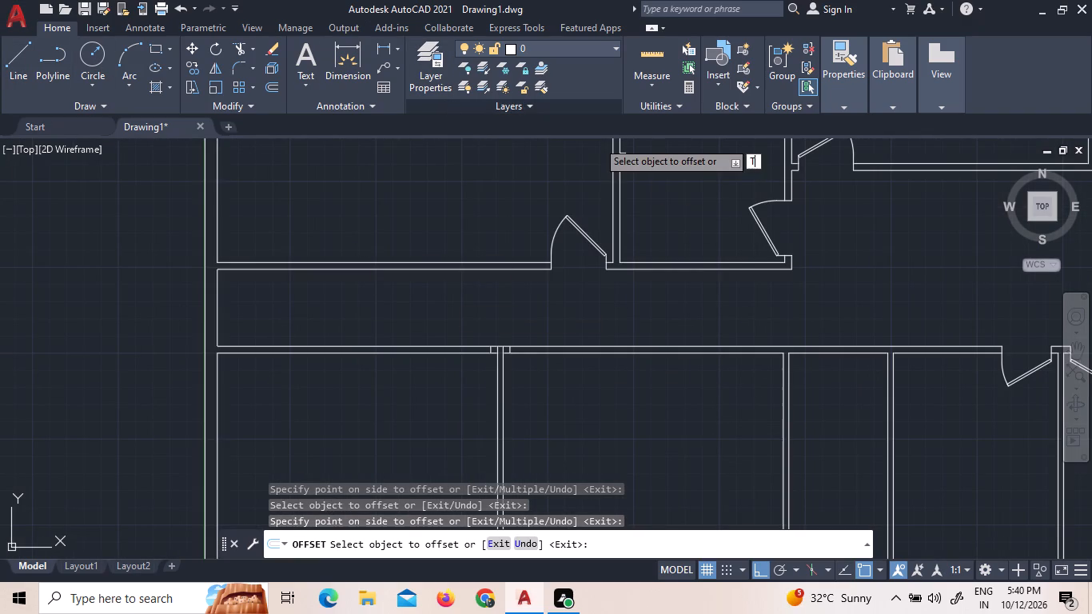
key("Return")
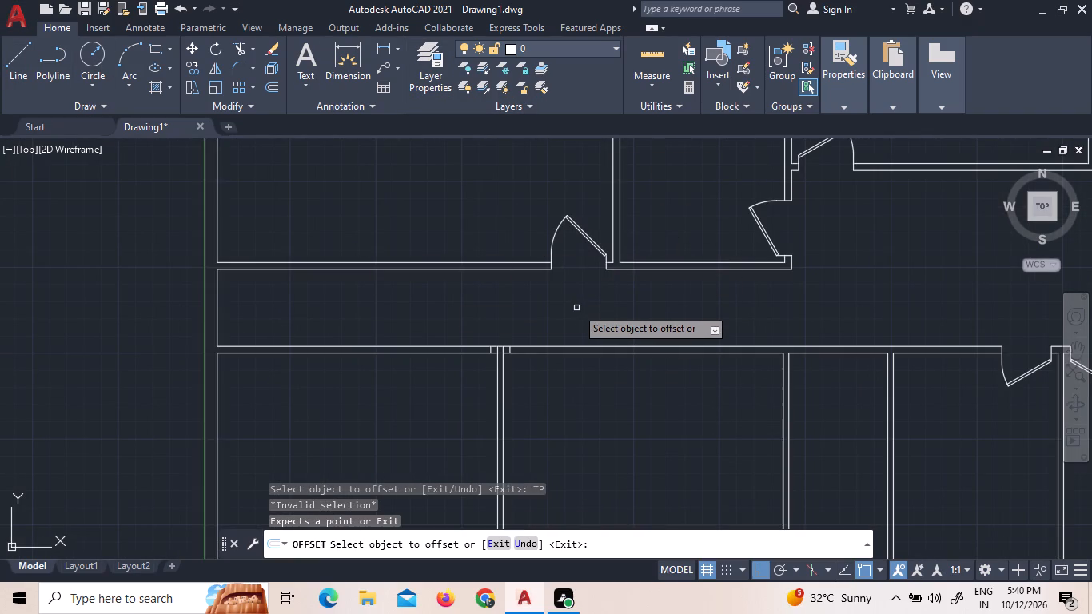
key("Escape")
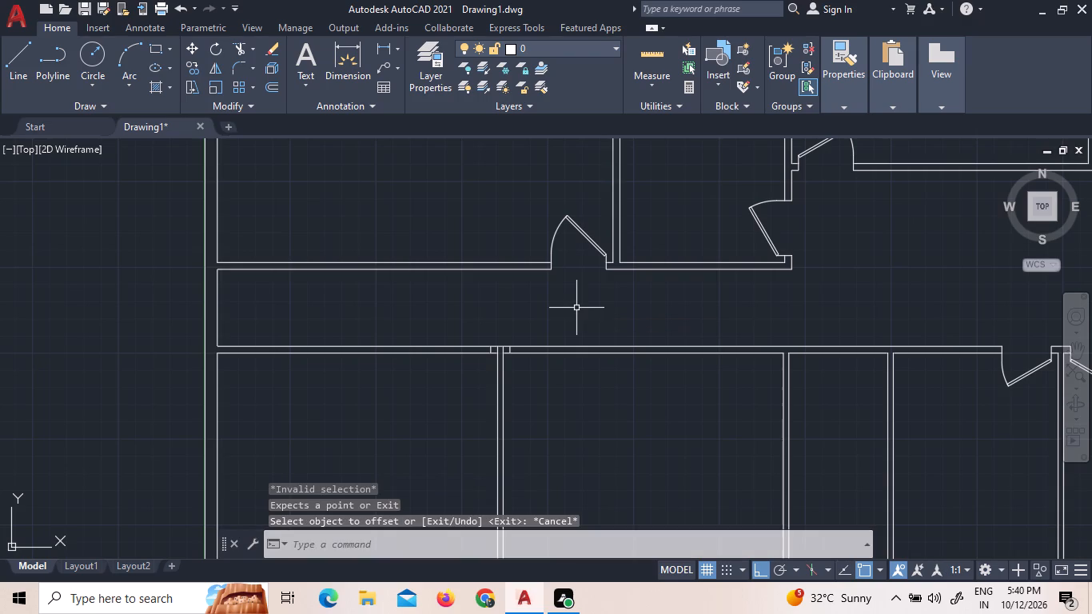
Insert a Door - Imperial block from the Architectural tool palette into the corridor, northwest of the westernmost partition, and close the palette.
key("t")
key("p")
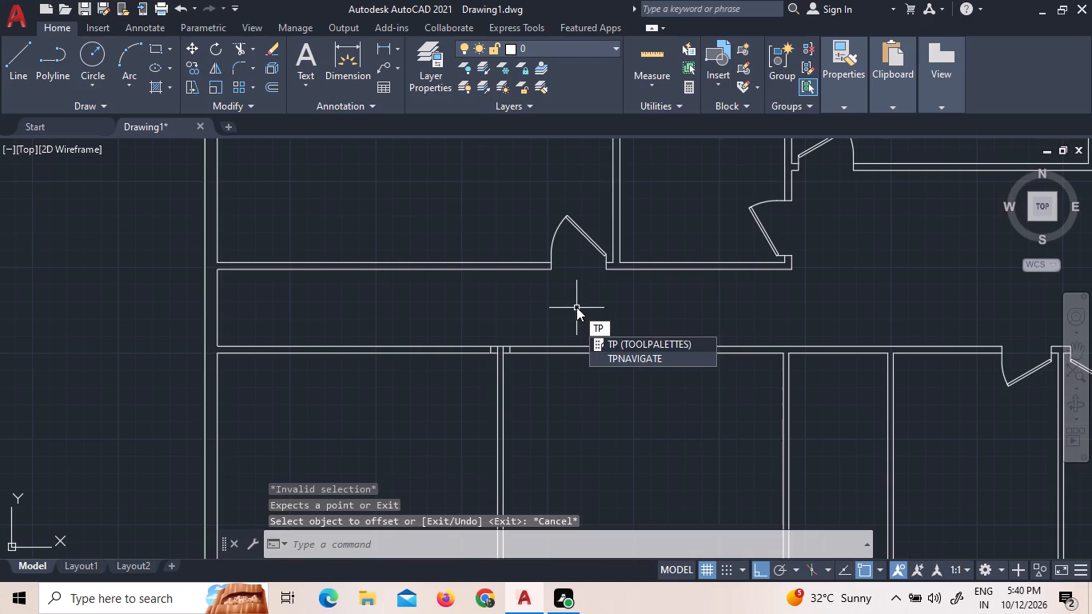
key("Return")
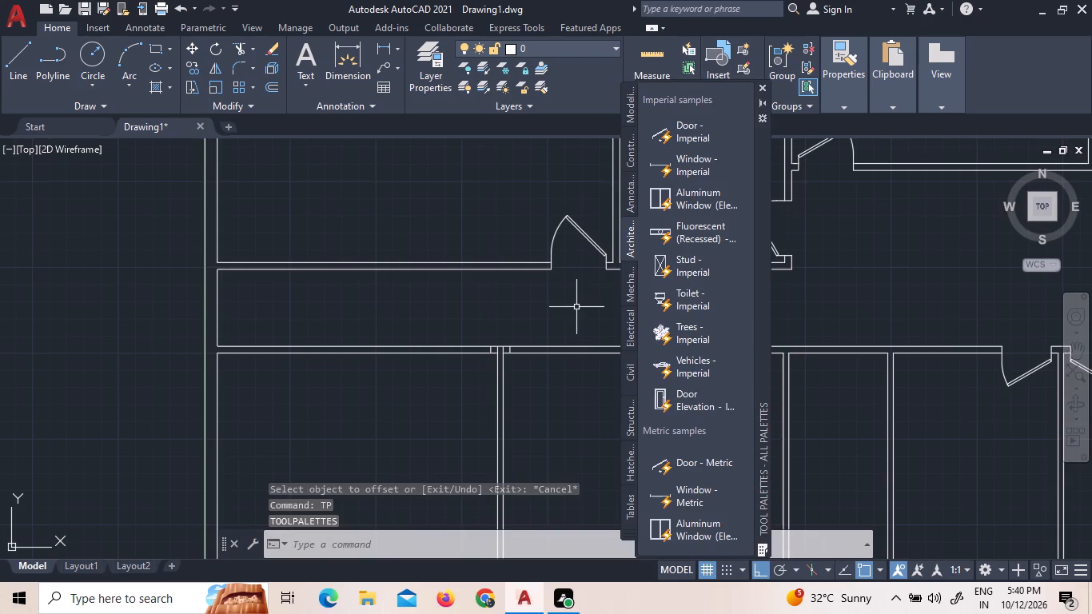
left_click(680, 125)
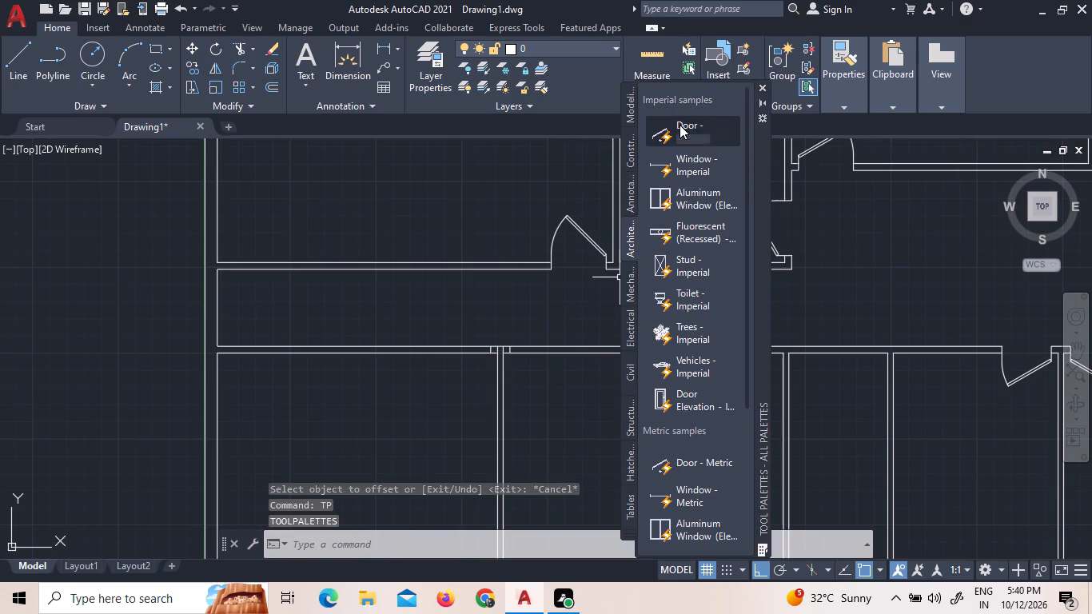
left_click(436, 306)
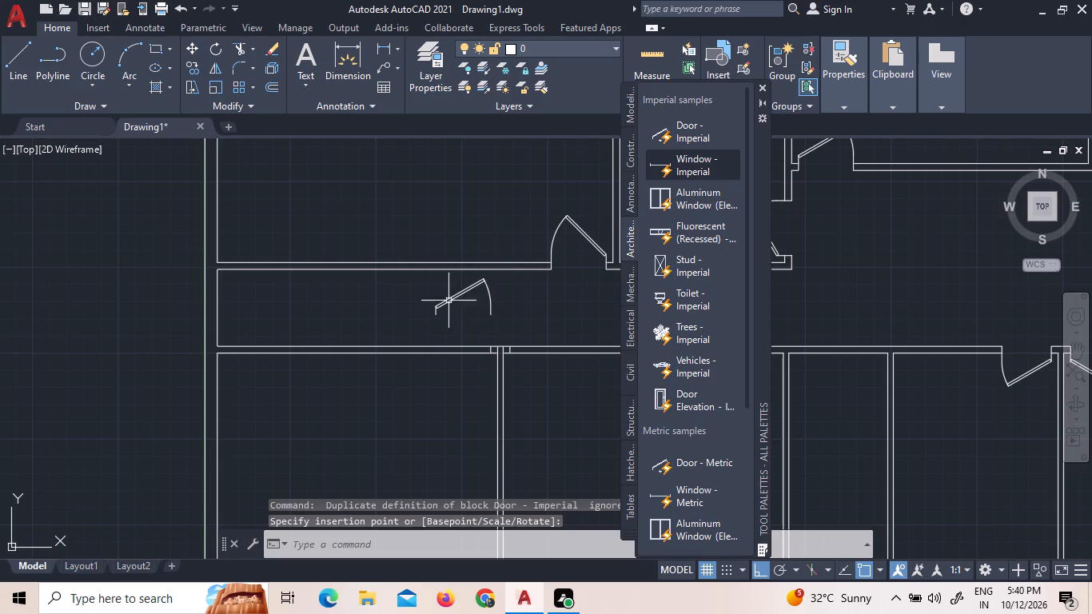
left_click(767, 87)
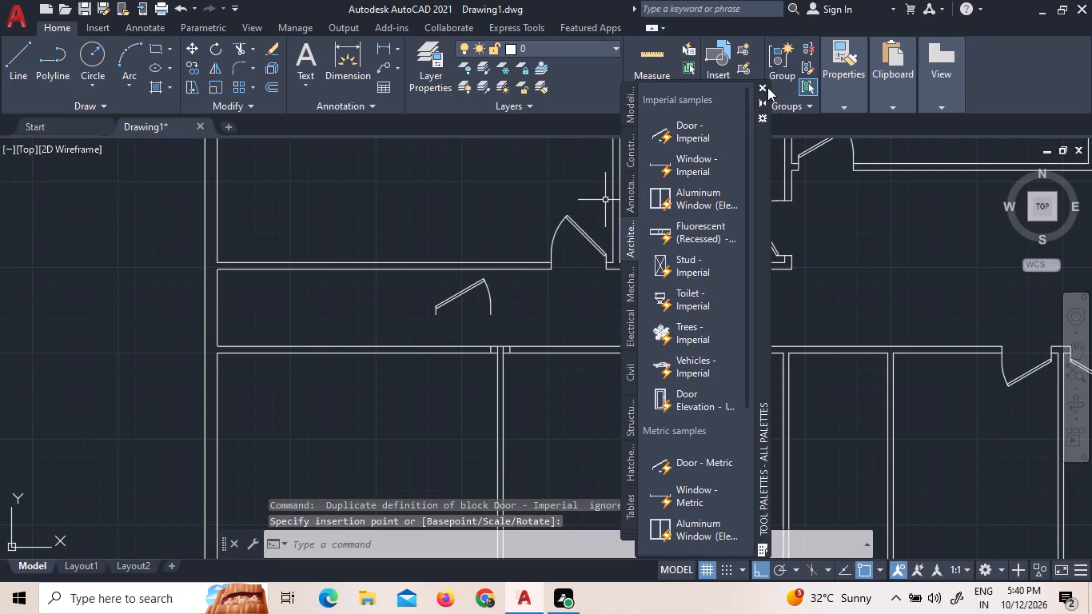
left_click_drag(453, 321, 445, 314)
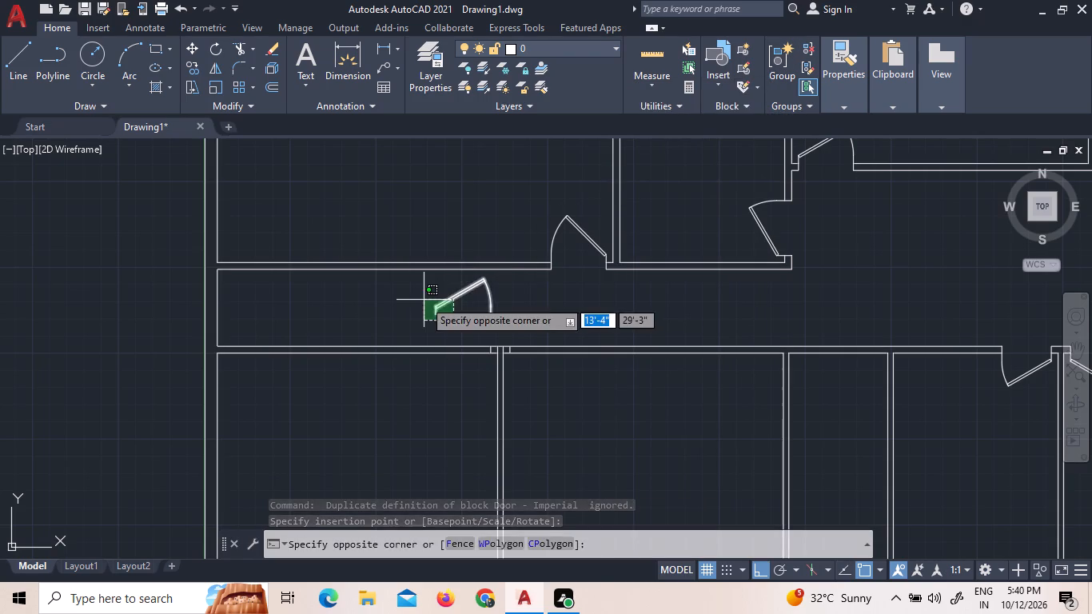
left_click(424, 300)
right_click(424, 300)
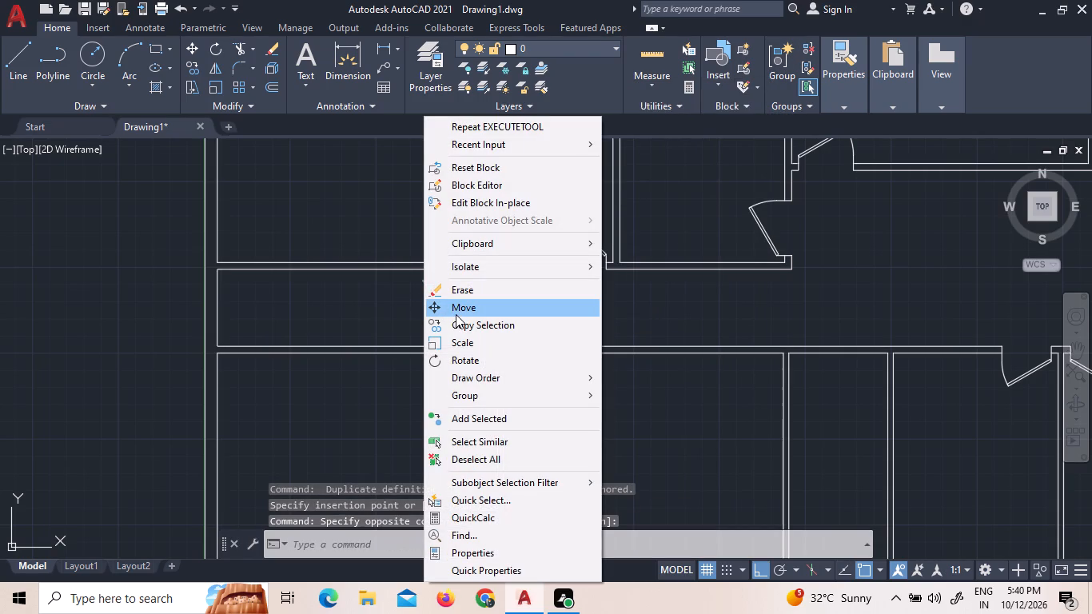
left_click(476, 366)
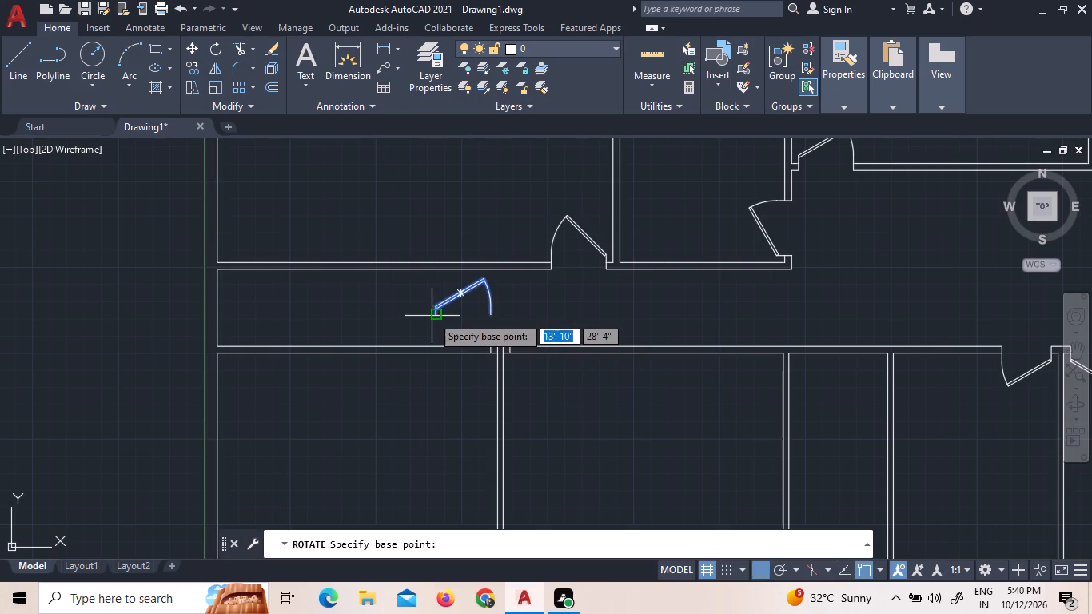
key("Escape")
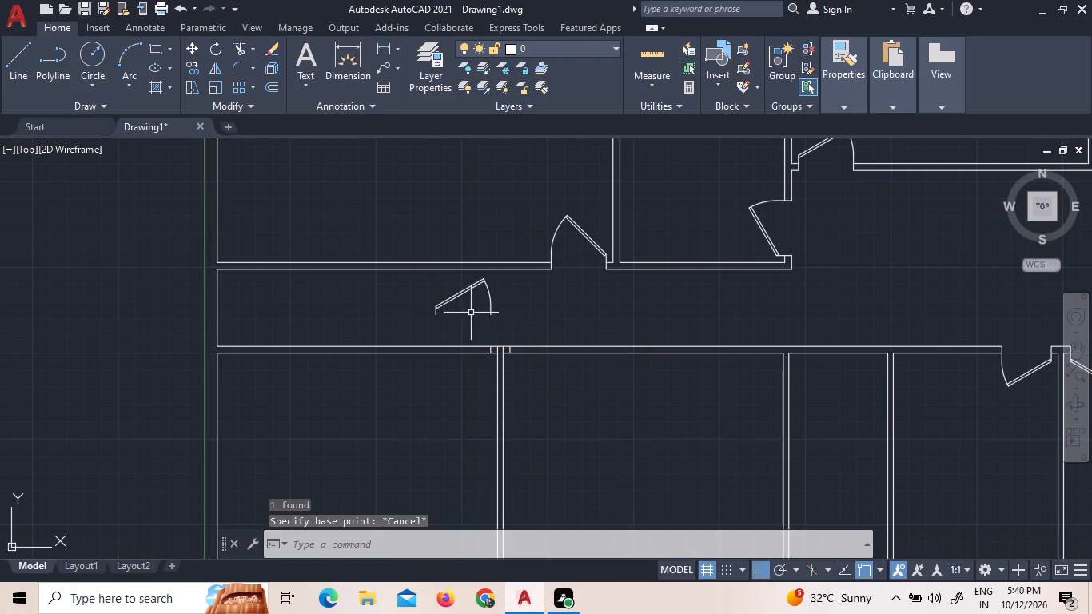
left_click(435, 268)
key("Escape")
Flip the new door block vertically and horizontally so it is hinged on the east and swings south.
scroll(476, 288, "up", 3)
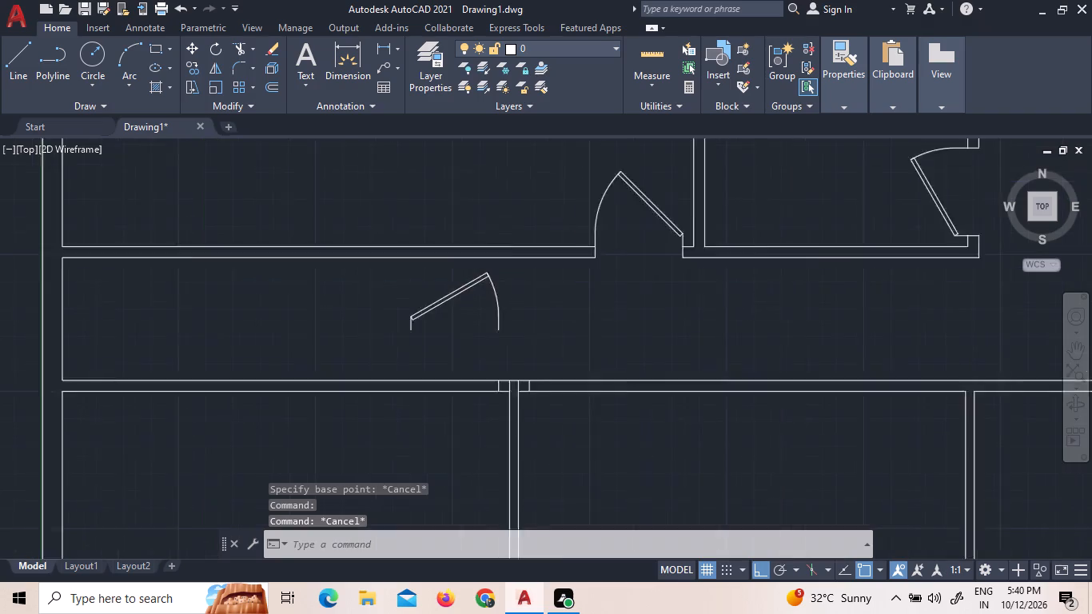
left_click(561, 318)
left_click(433, 293)
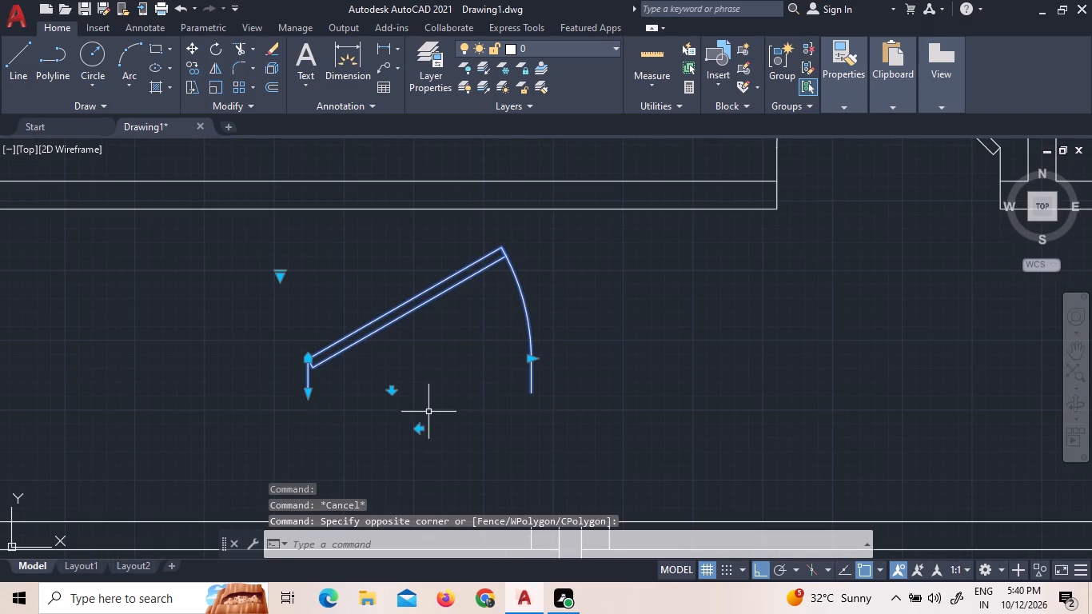
left_click(390, 389)
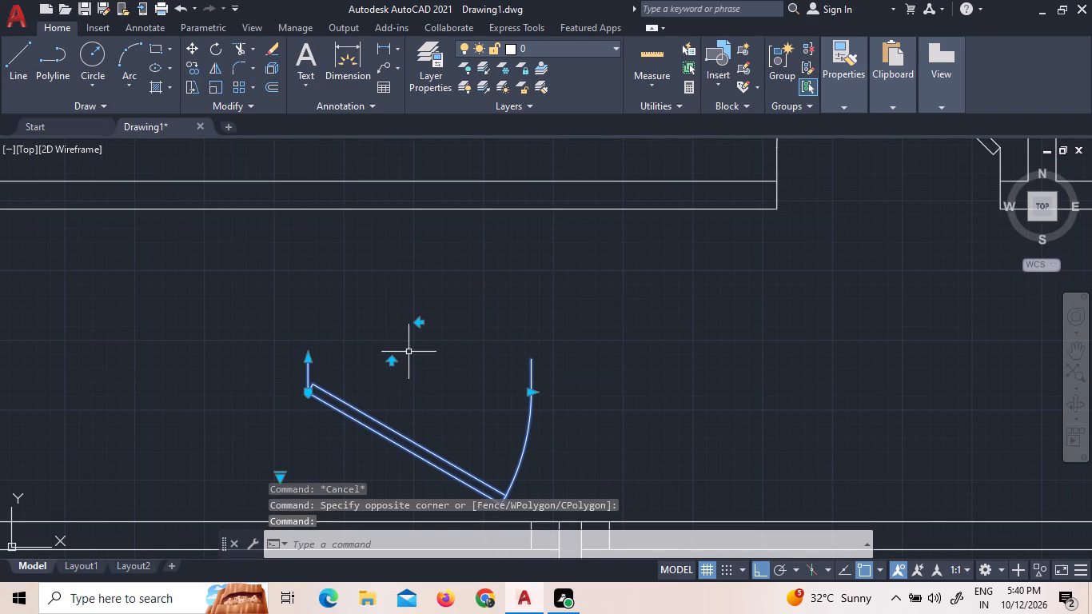
left_click(418, 326)
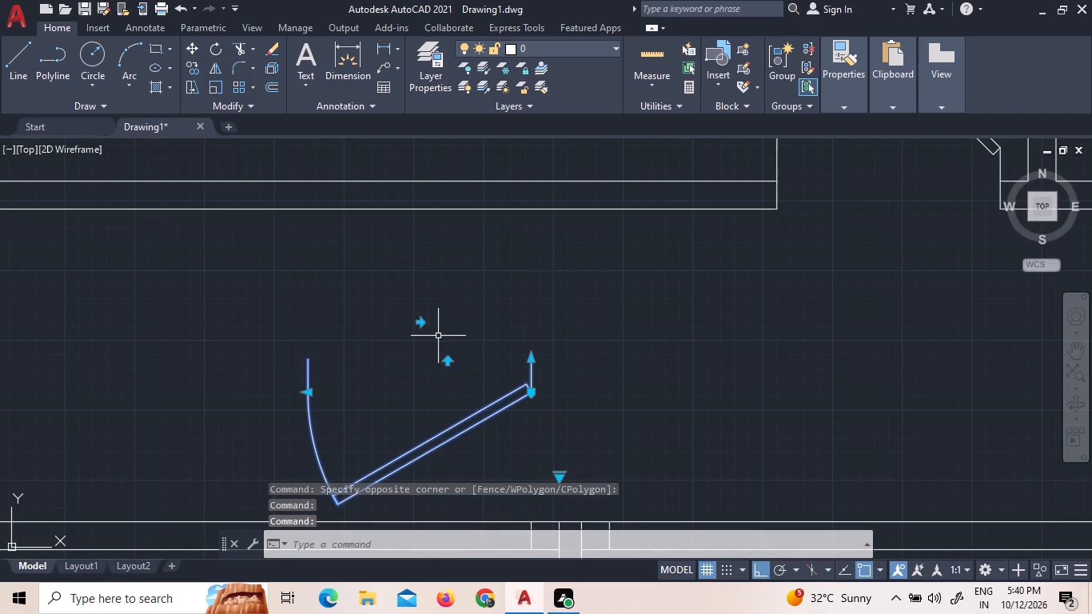
Move the door by the top end of its hinge-side jamb to the south end of the jamb line west of the partition.
scroll(438, 331, "down", 2)
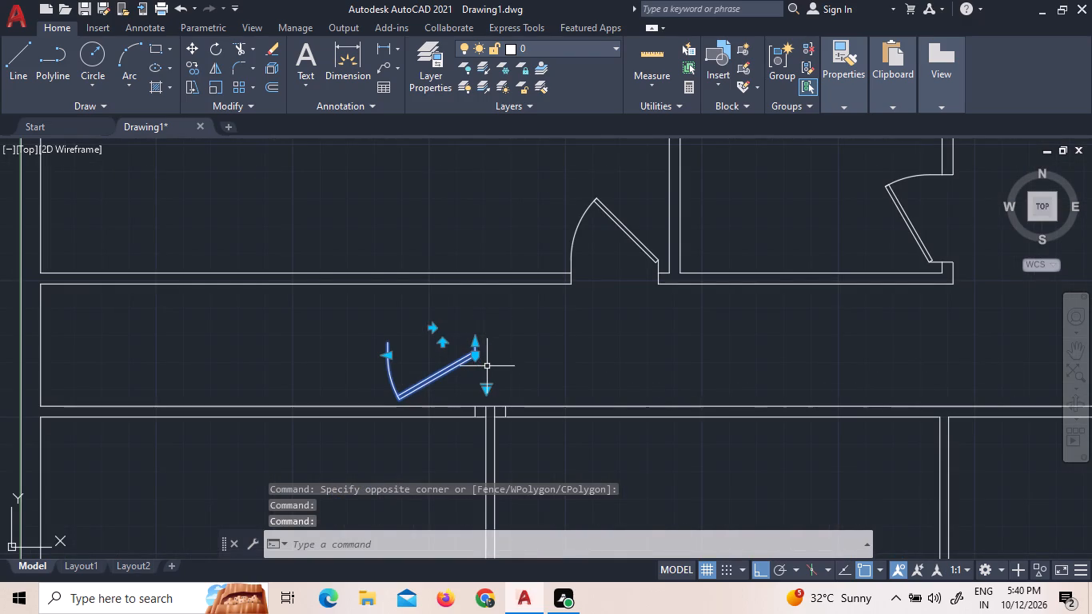
right_click(487, 365)
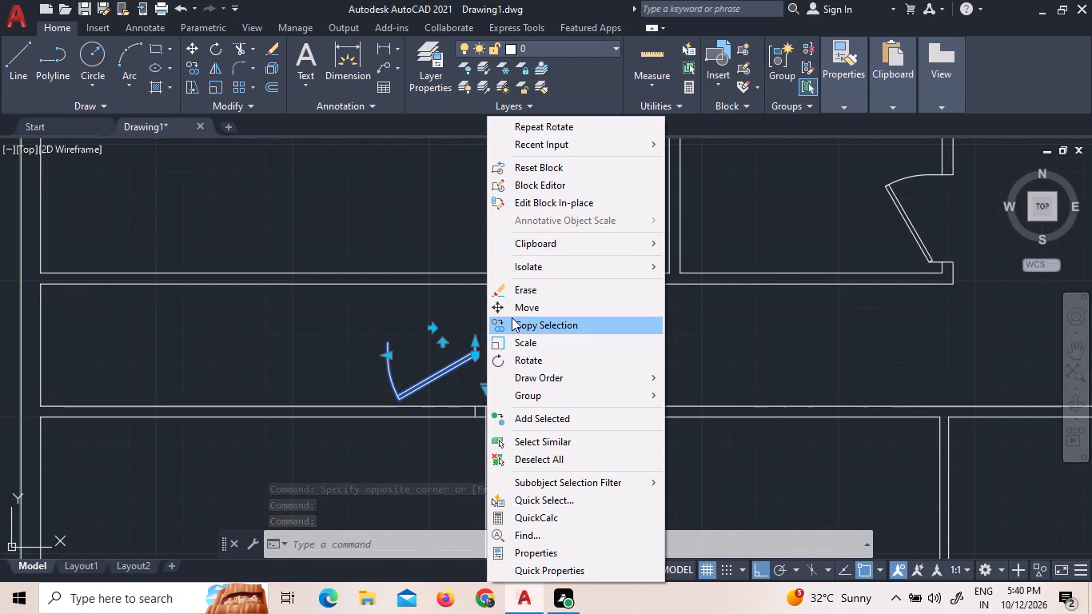
left_click(512, 309)
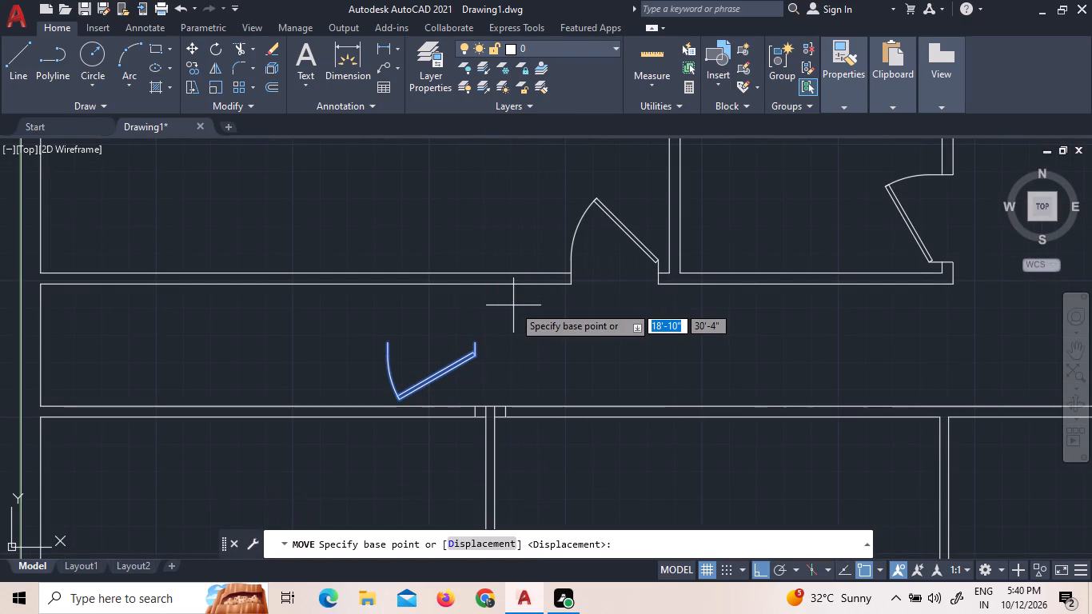
scroll(478, 352, "up", 3)
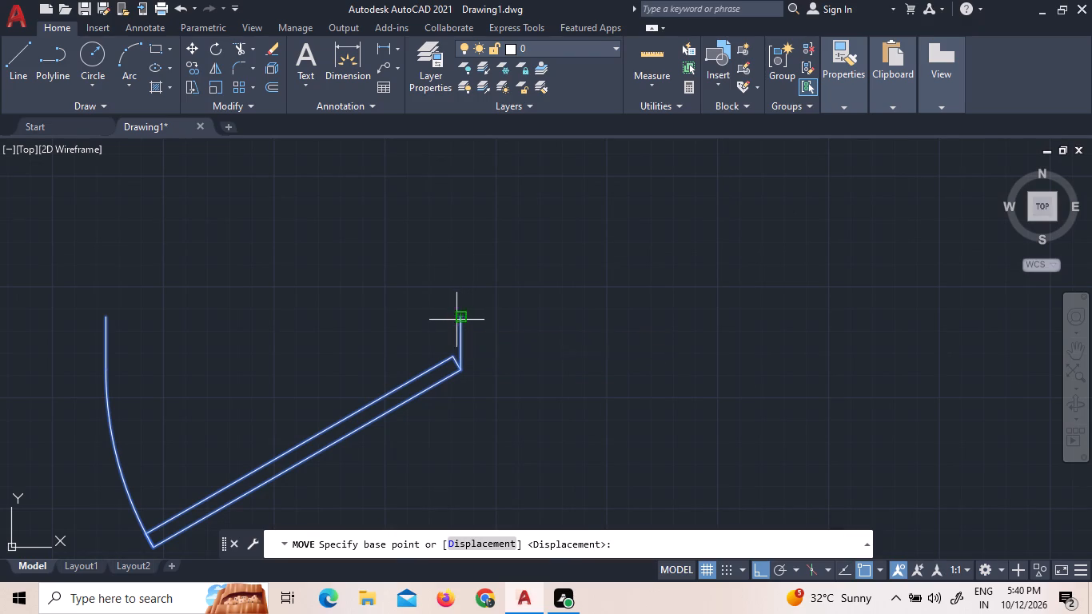
left_click(457, 320)
scroll(544, 274, "down", 3)
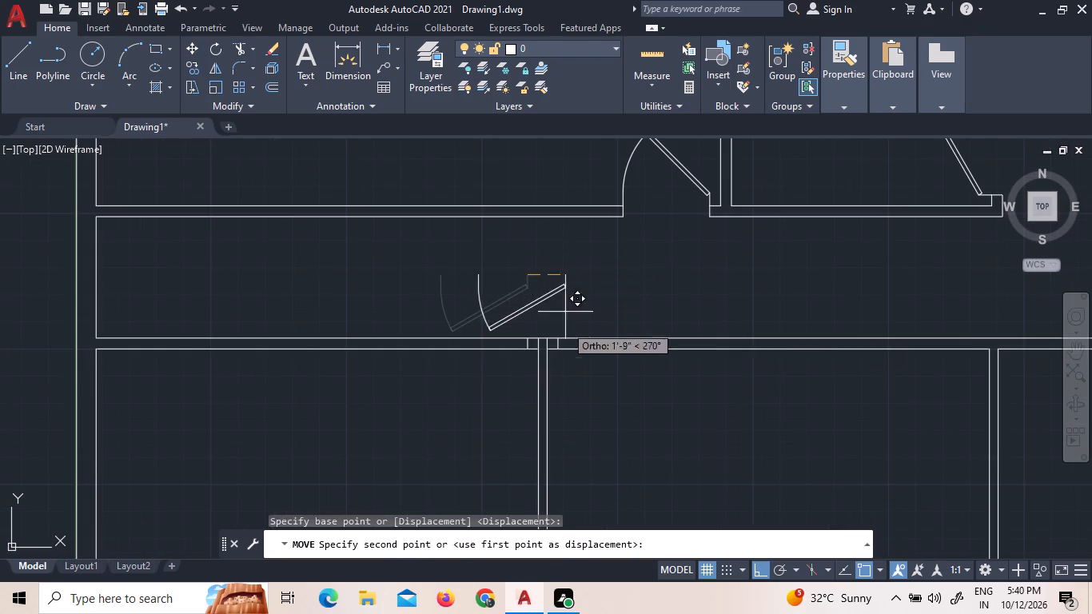
scroll(540, 353, "up", 5)
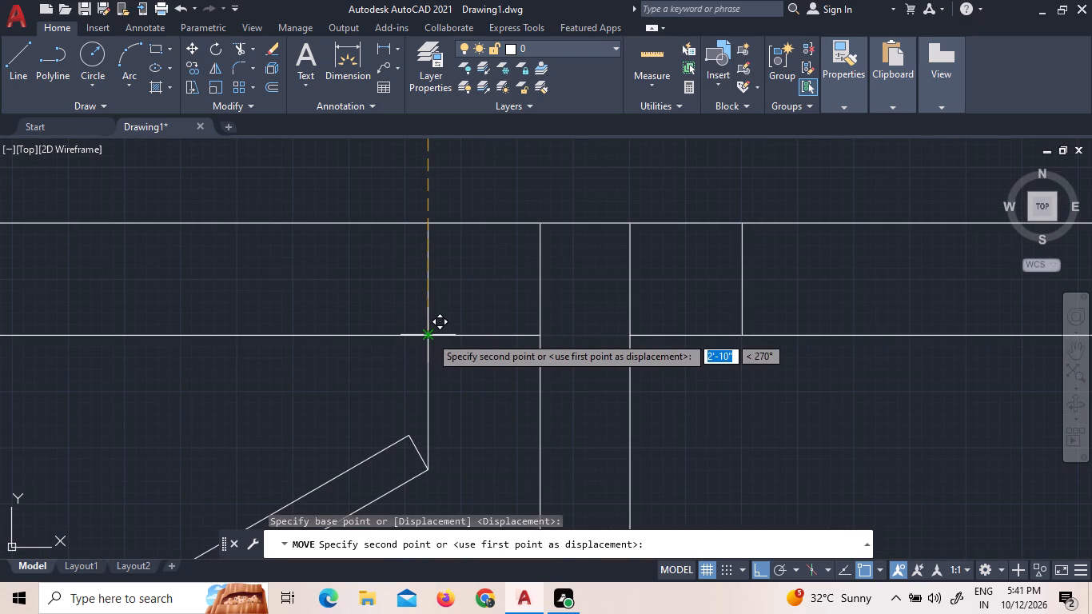
scroll(430, 336, "up", 3)
left_click(410, 329)
scroll(436, 344, "down", 3)
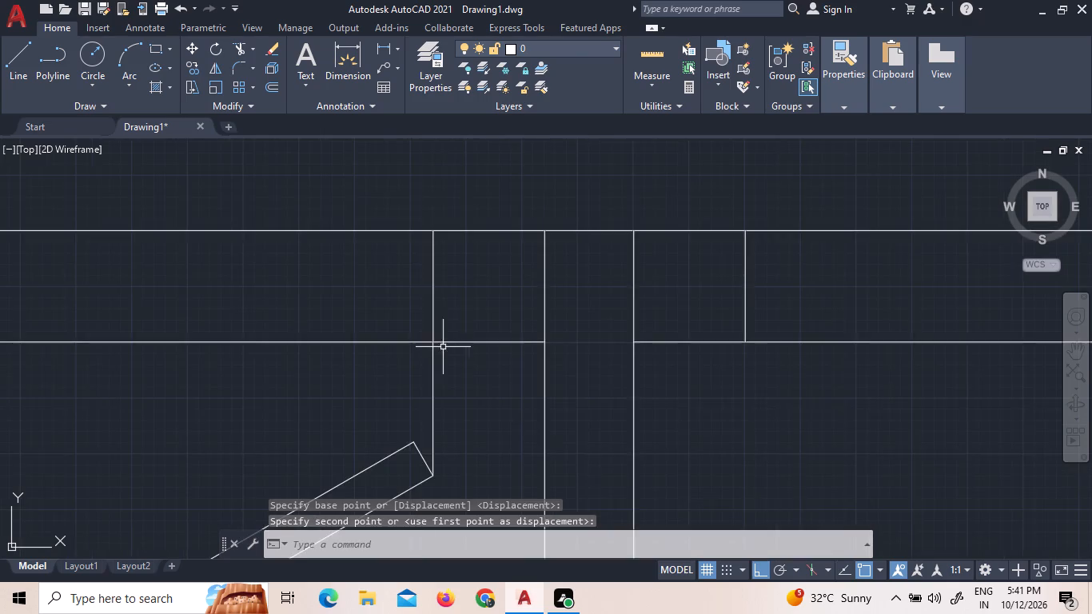
scroll(445, 349, "down", 3)
scroll(407, 402, "down", 1)
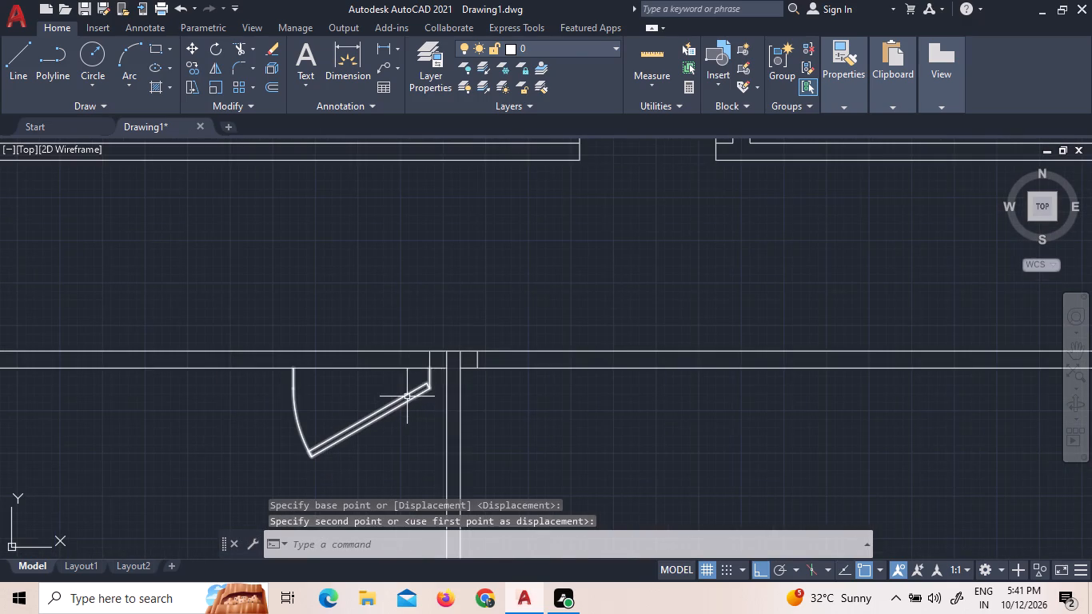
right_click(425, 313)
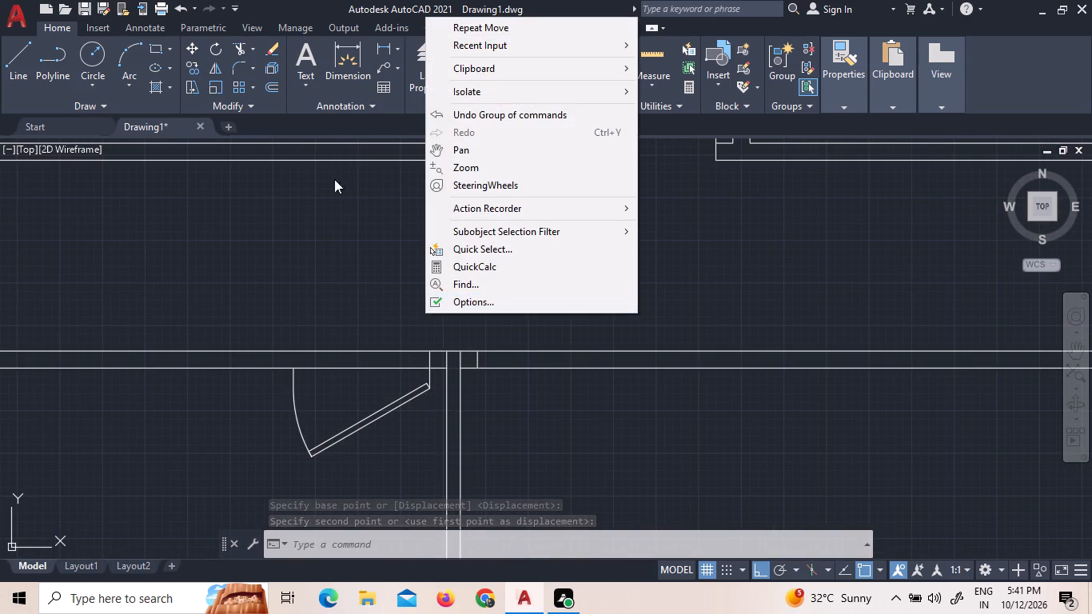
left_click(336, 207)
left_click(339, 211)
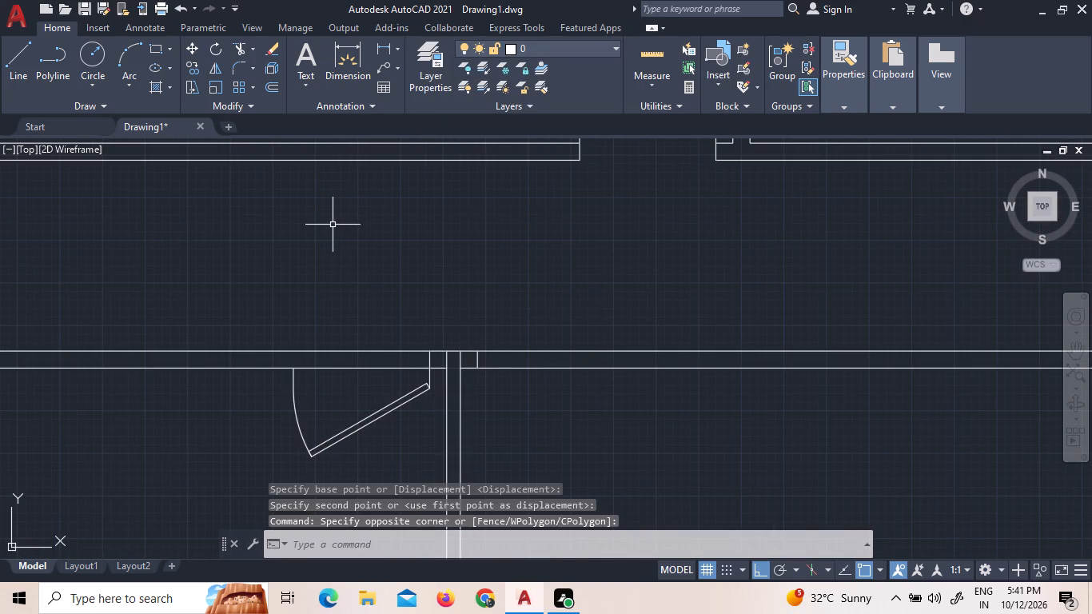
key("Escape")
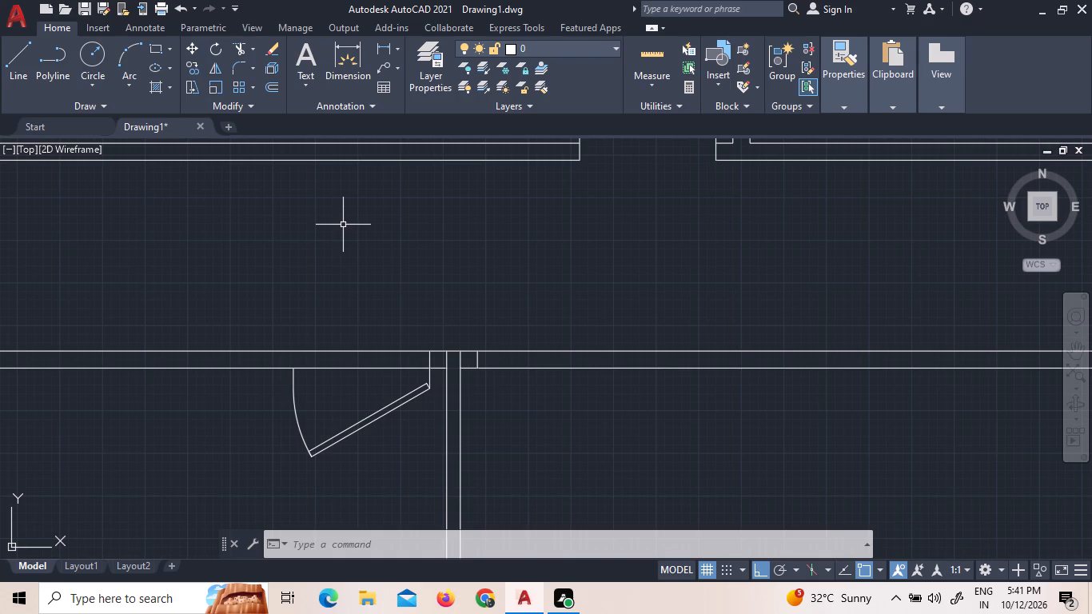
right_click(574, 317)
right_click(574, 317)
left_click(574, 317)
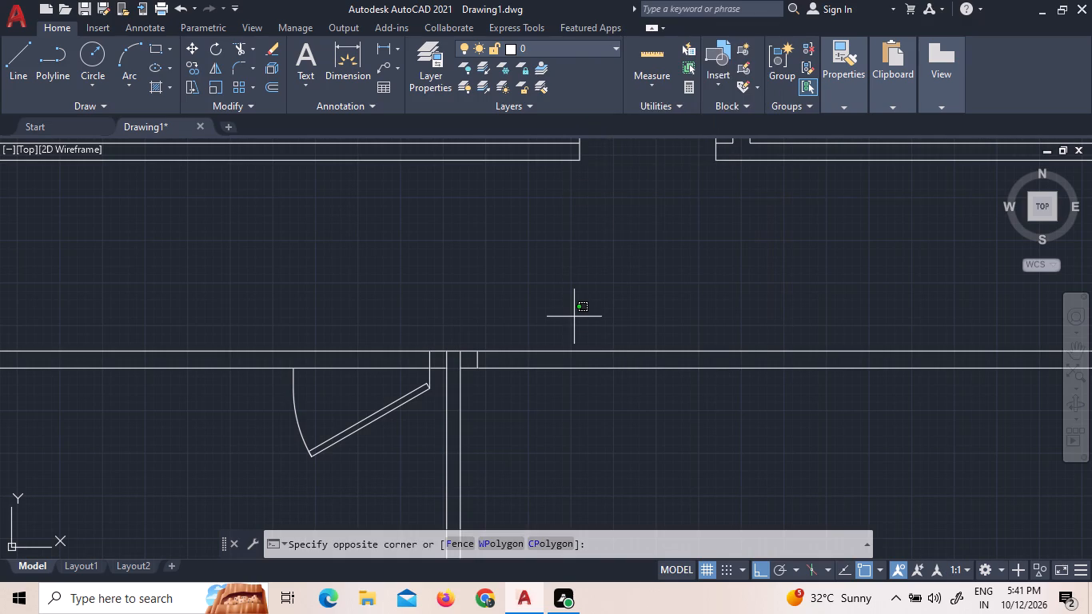
Insert another Door - Imperial block in the corridor, northeast of the westernmost partition, and close the tool palette.
type("TP")
key("Return")
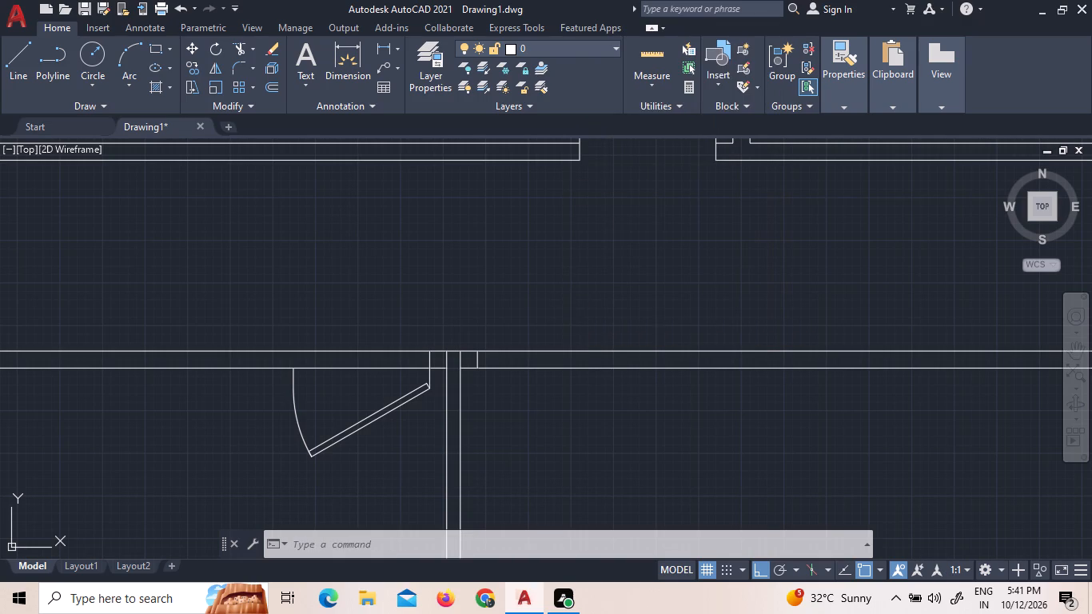
left_click_drag(683, 124, 548, 243)
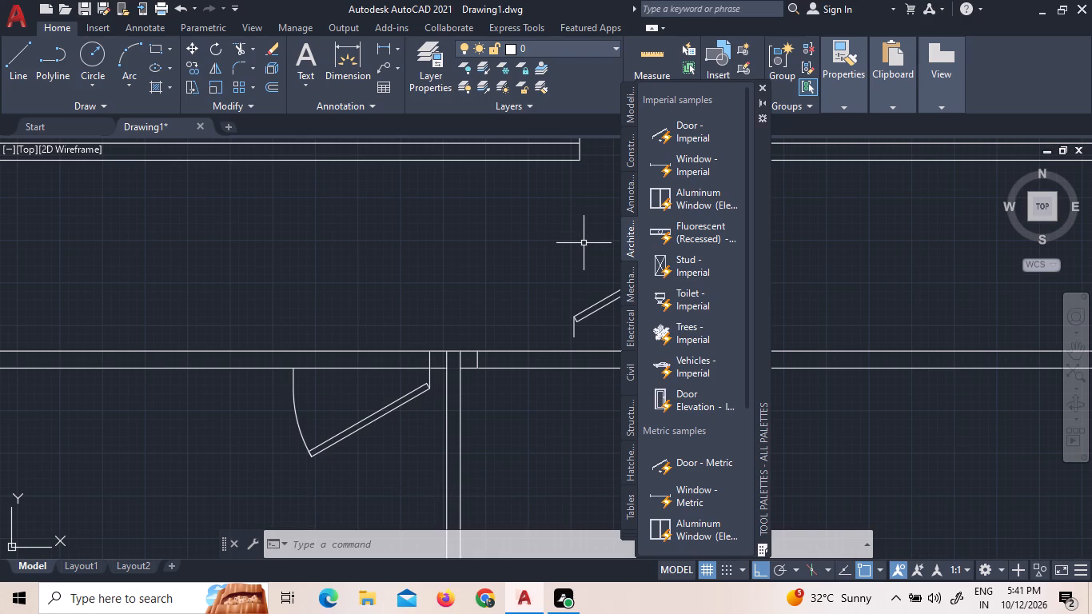
left_click(763, 86)
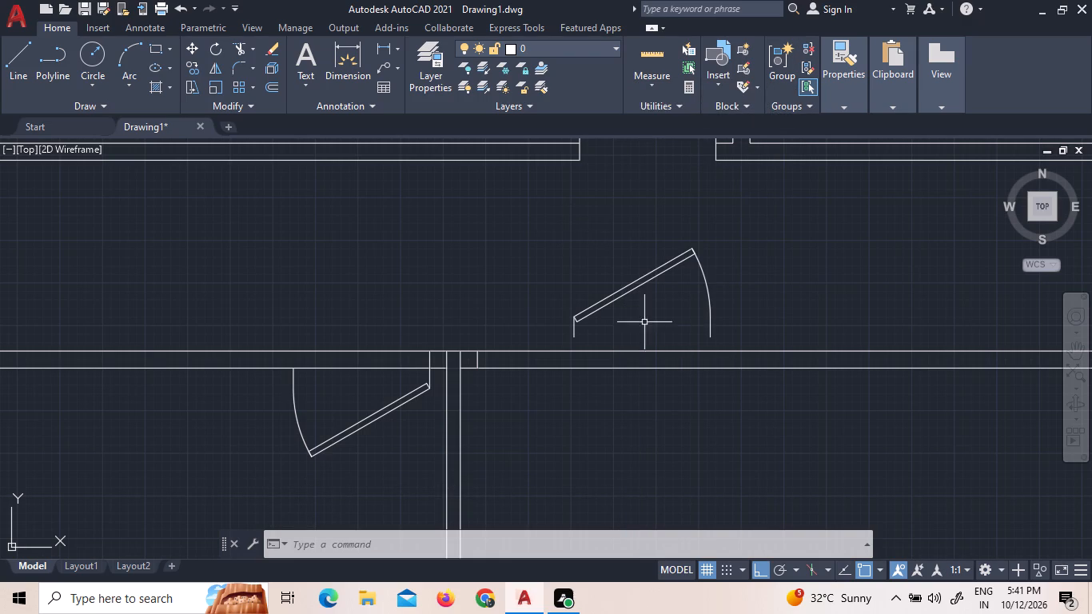
Flip the second door block vertically so it swings south, keeping its hinge on the west.
left_click(639, 315)
left_click(605, 266)
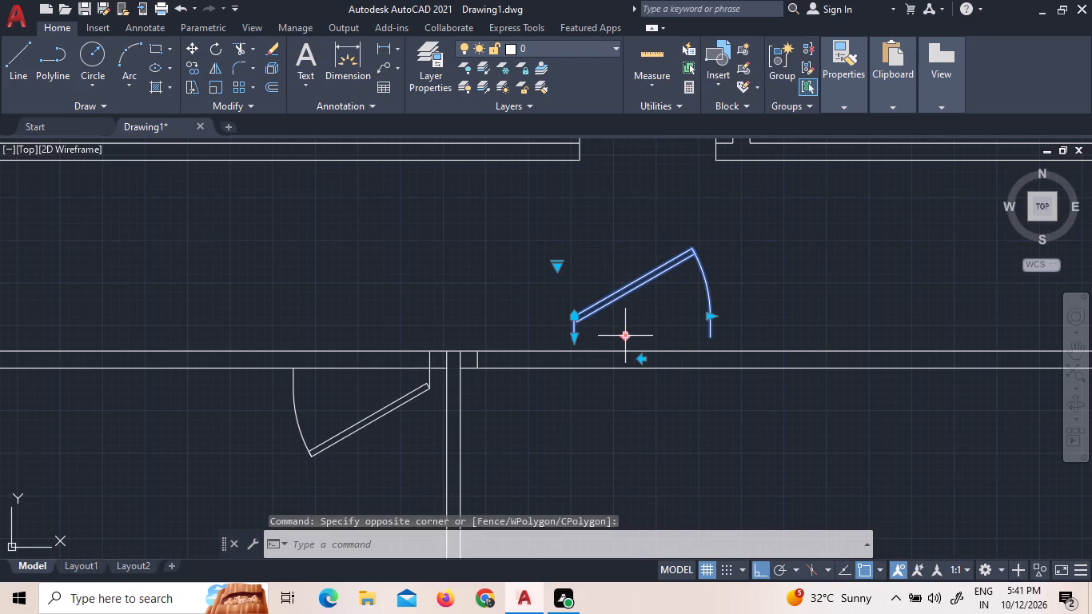
left_click(628, 339)
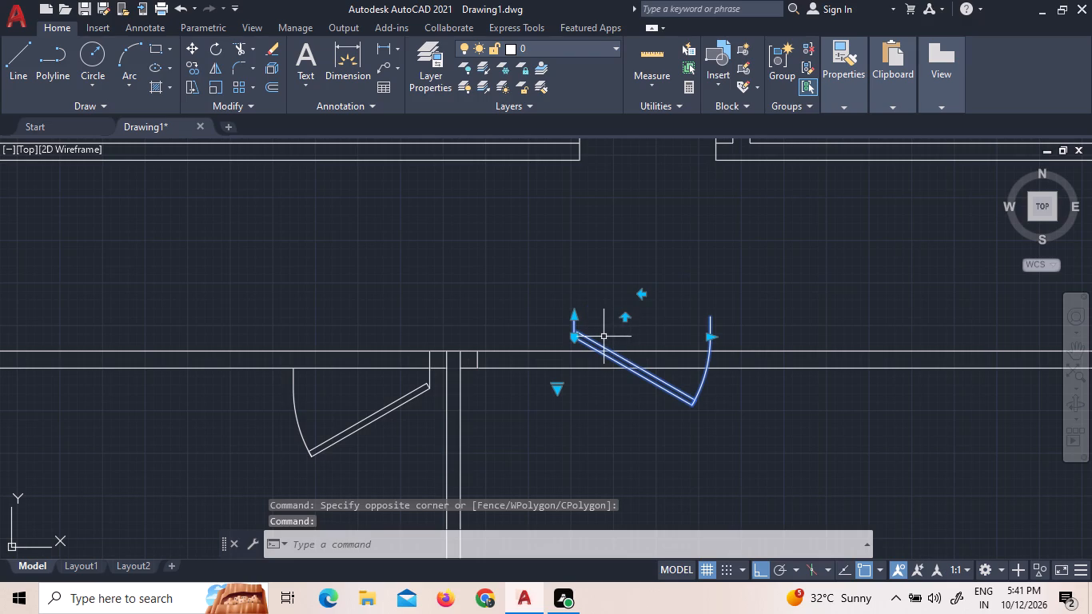
Move the second door by the top end of its hinge-side jamb to the south end of the jamb line east of the partition.
right_click(600, 296)
left_click(626, 305)
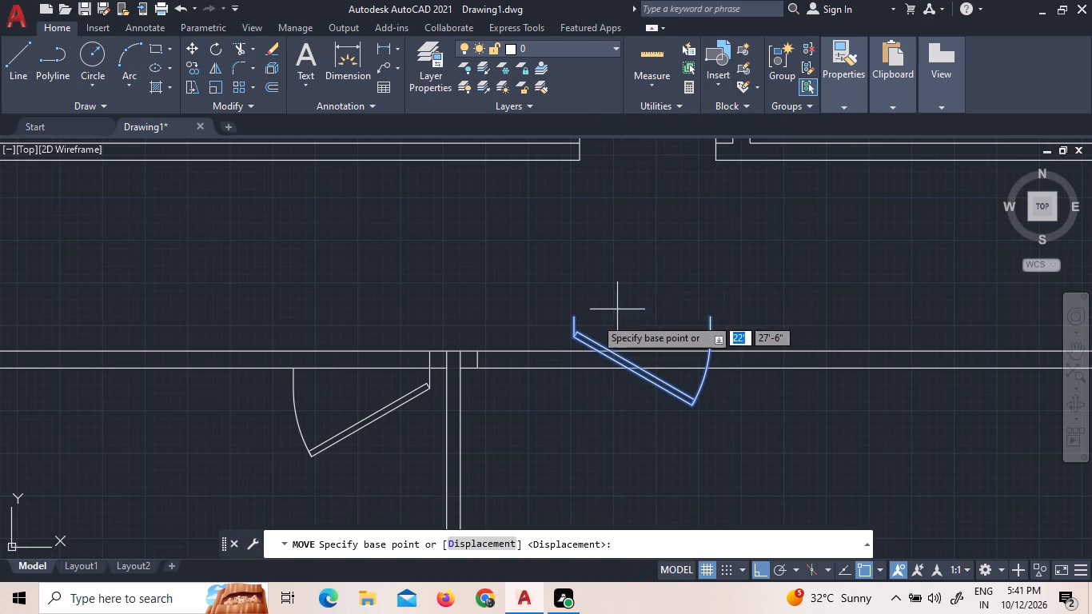
left_click(572, 317)
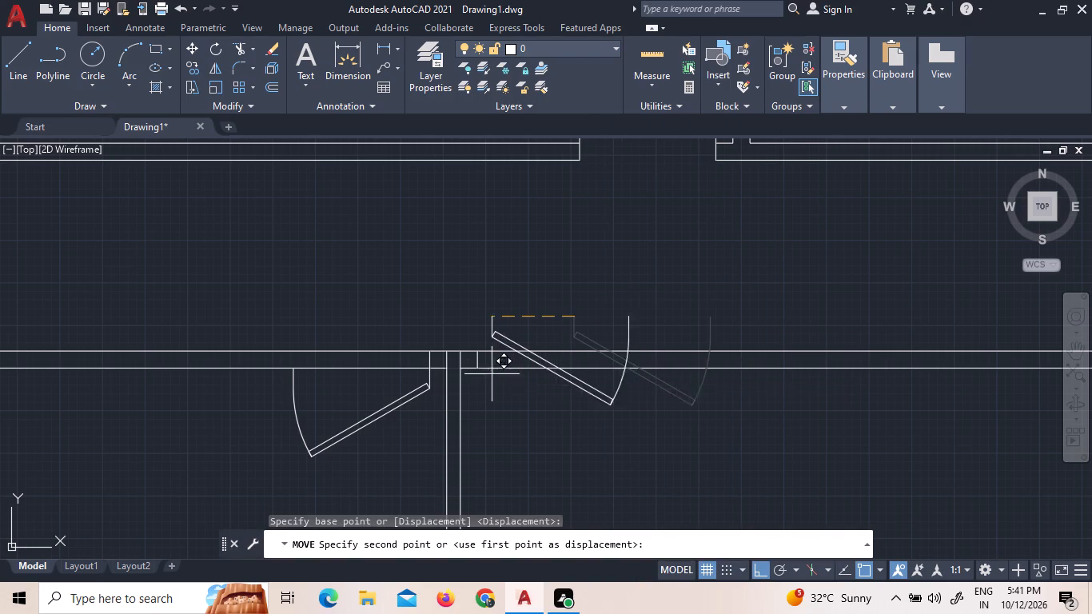
scroll(480, 370, "up", 3)
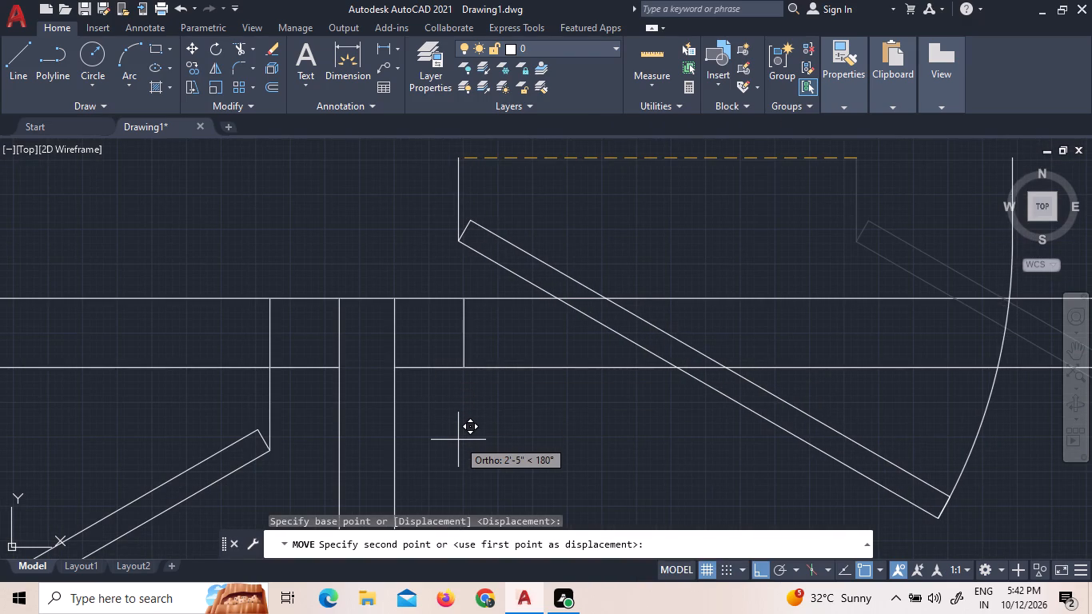
key("F8")
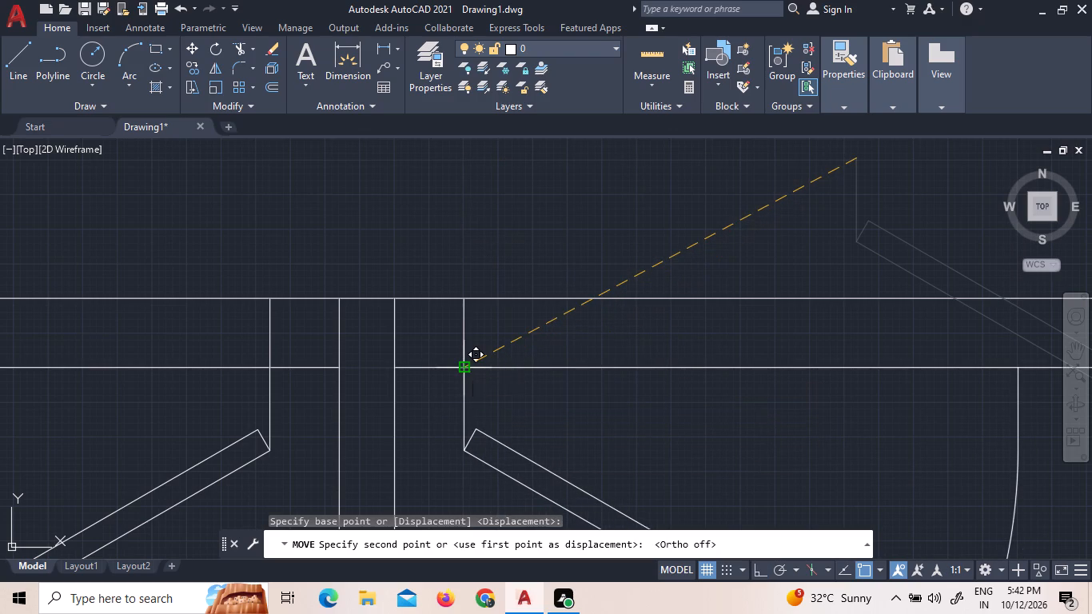
left_click(460, 368)
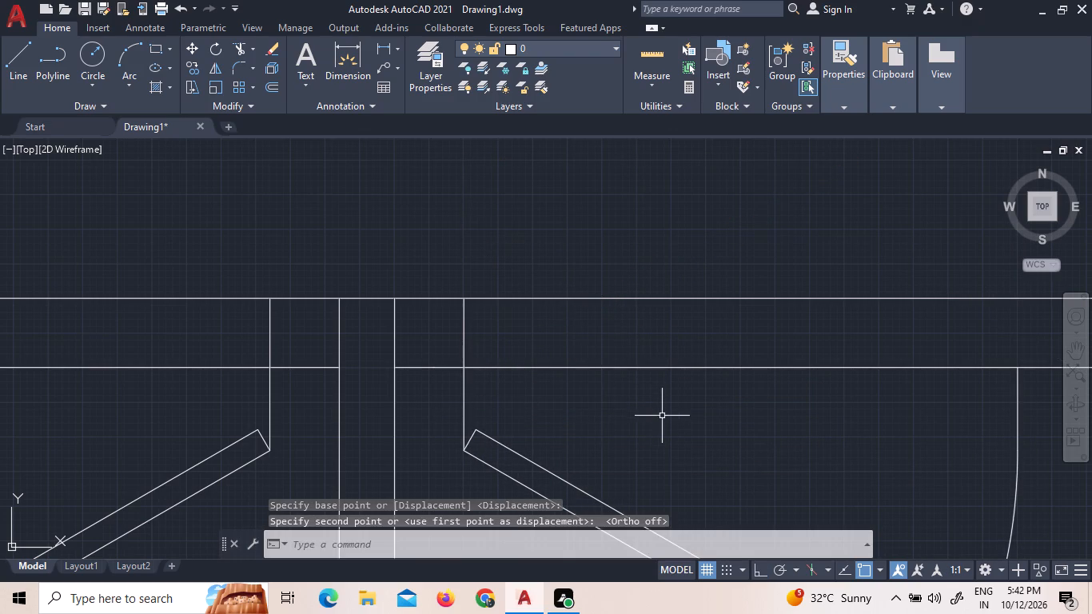
Draw a jamb line across the corridor wall from the top of the second door's swing arc to the wall's north line.
scroll(650, 422, "down", 1)
scroll(731, 422, "down", 2)
scroll(841, 427, "up", 1)
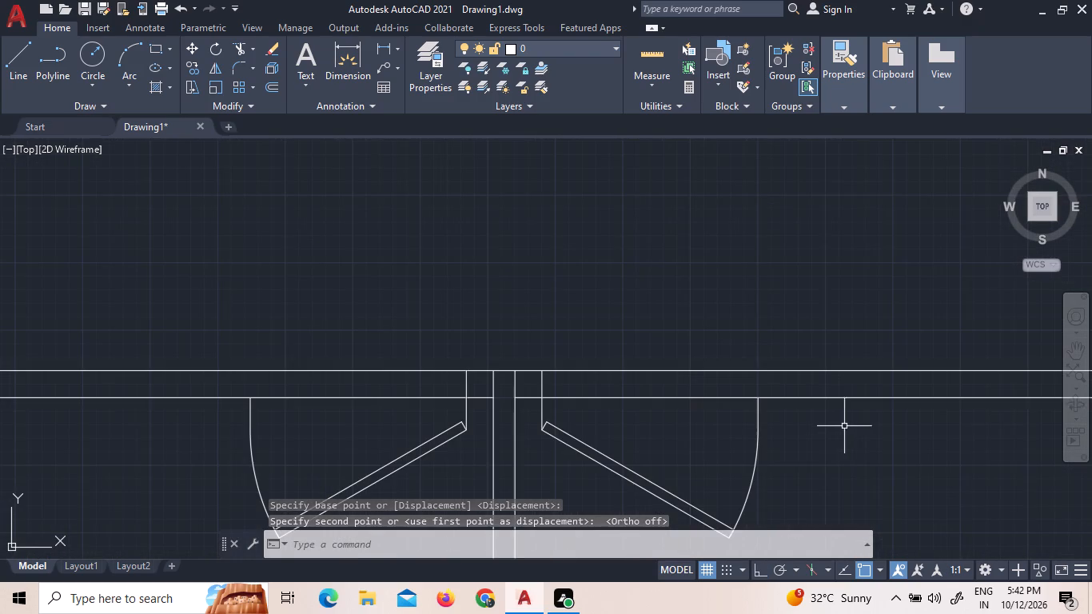
scroll(830, 402, "up", 3)
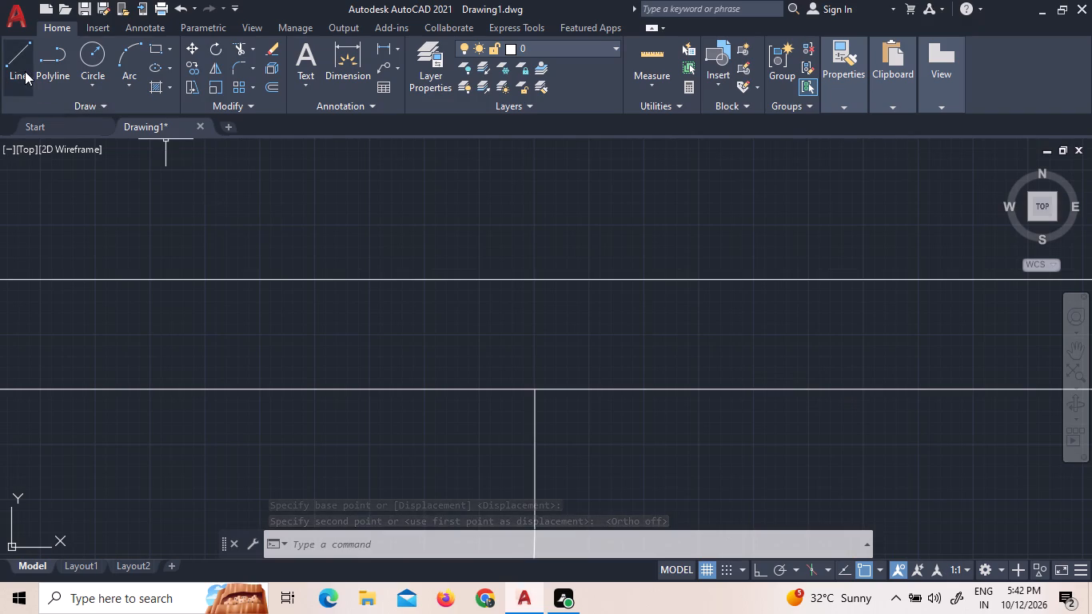
left_click(25, 71)
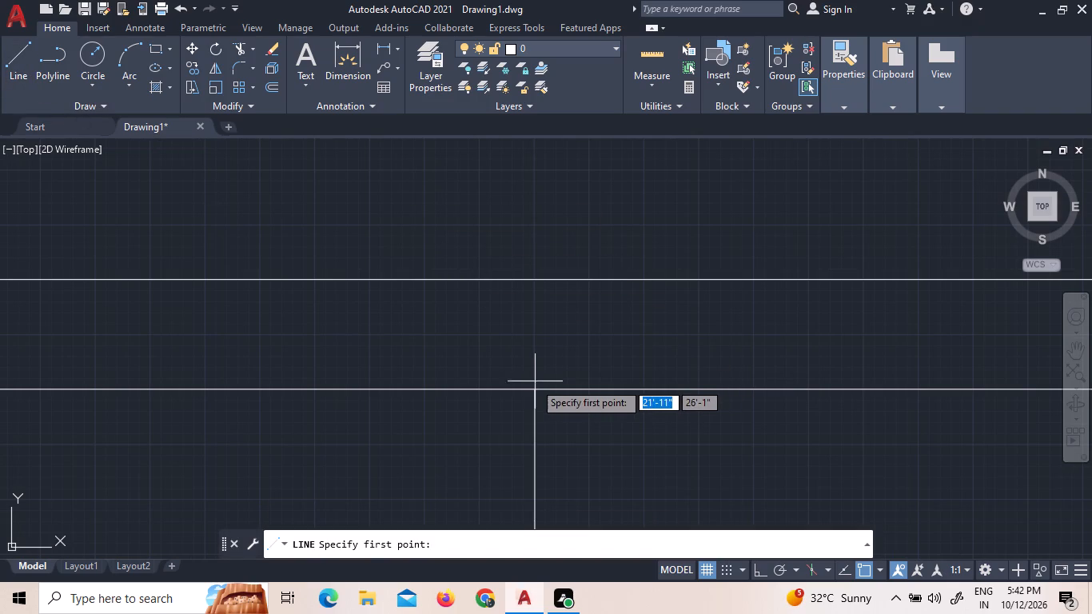
left_click(538, 389)
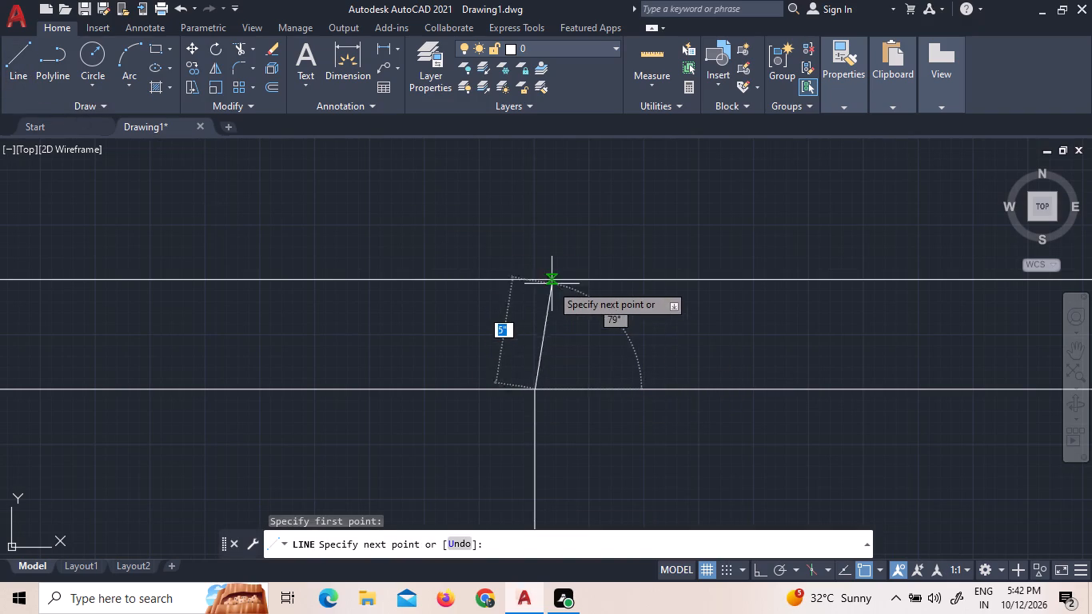
left_click(538, 279)
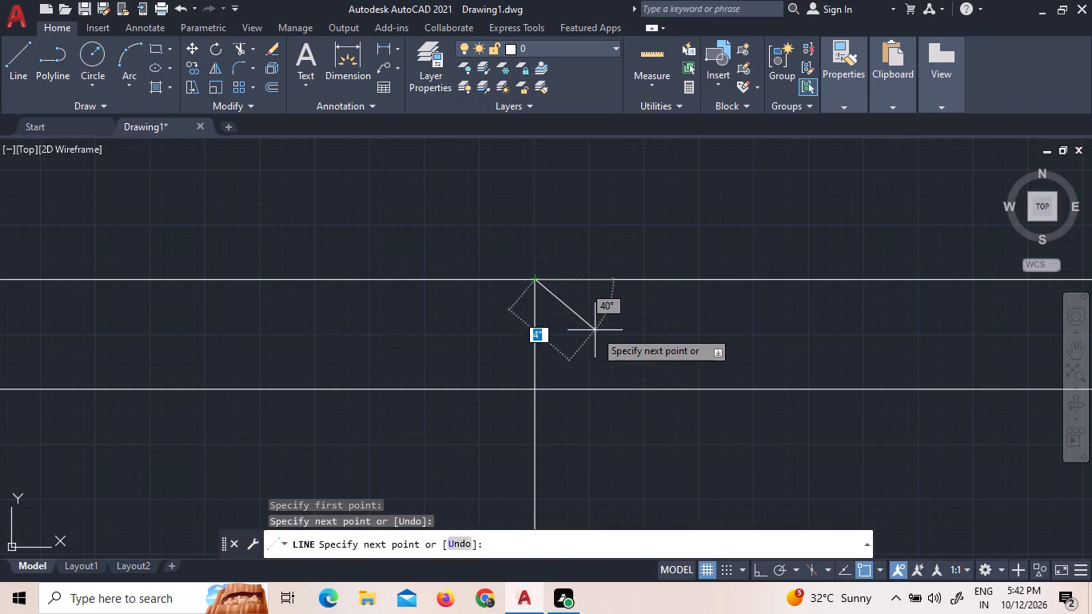
key("Escape")
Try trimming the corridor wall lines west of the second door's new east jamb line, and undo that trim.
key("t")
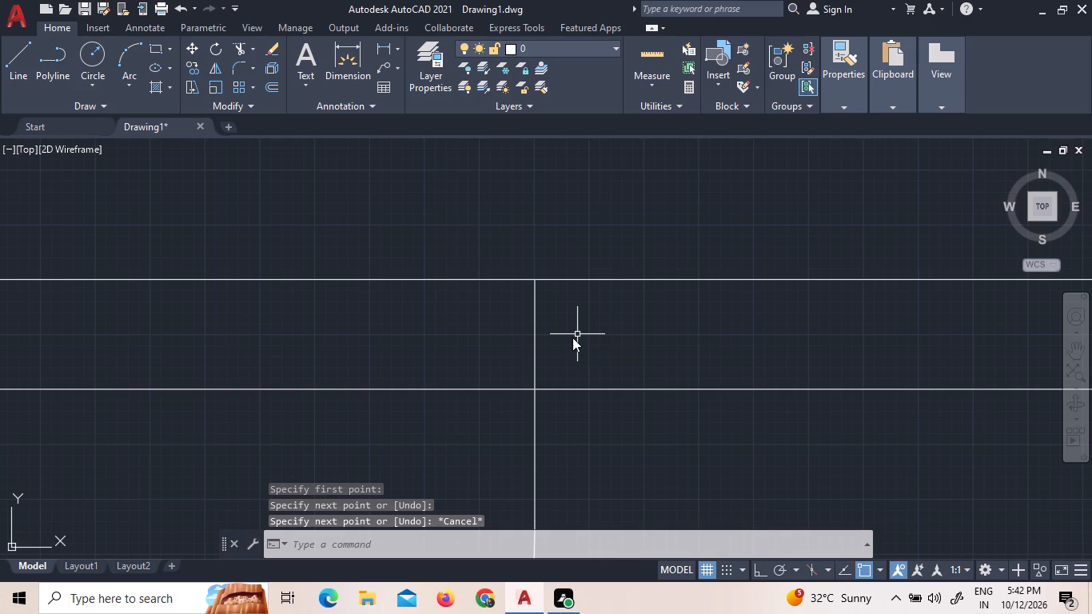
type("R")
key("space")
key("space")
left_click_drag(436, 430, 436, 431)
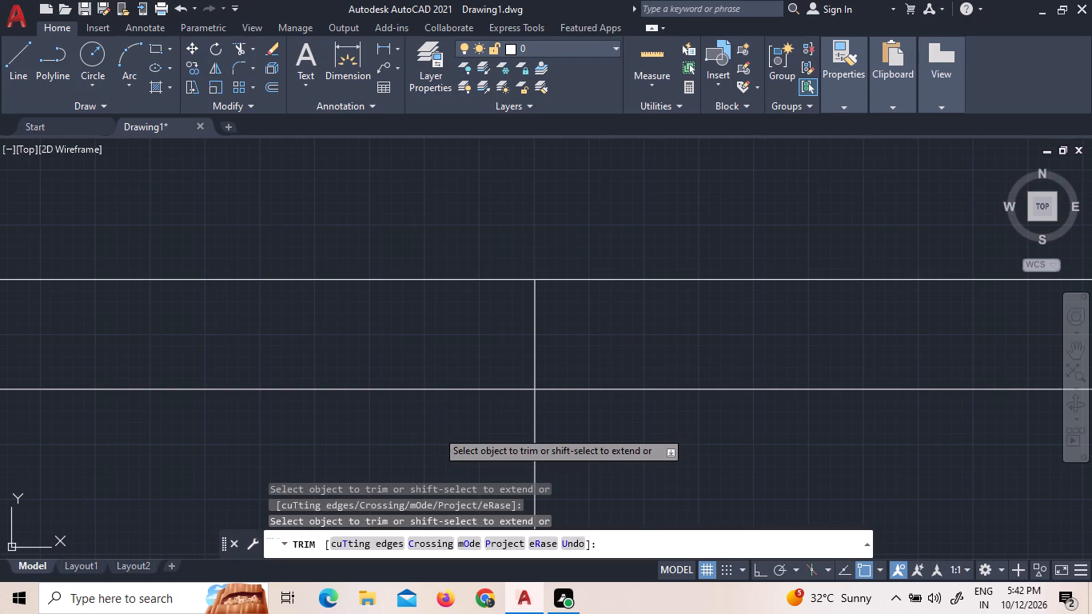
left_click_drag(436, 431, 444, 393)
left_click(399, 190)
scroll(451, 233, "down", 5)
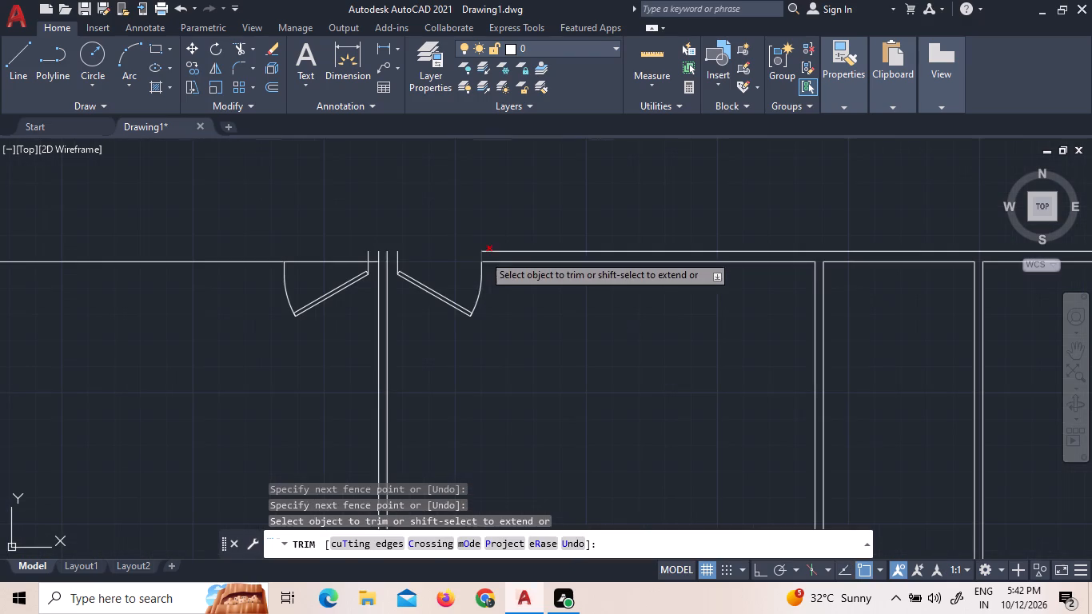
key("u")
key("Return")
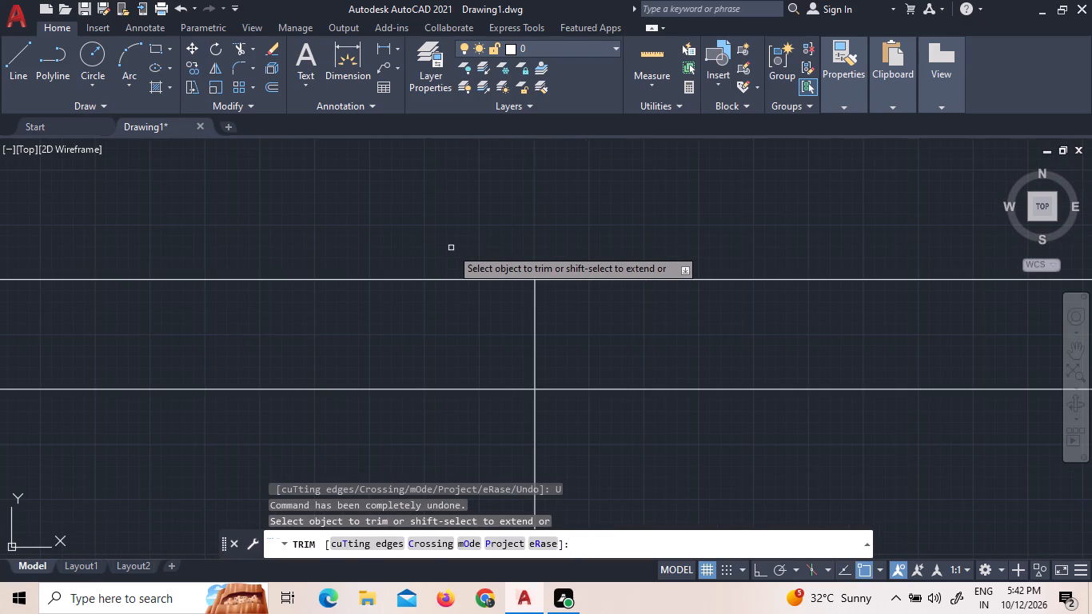
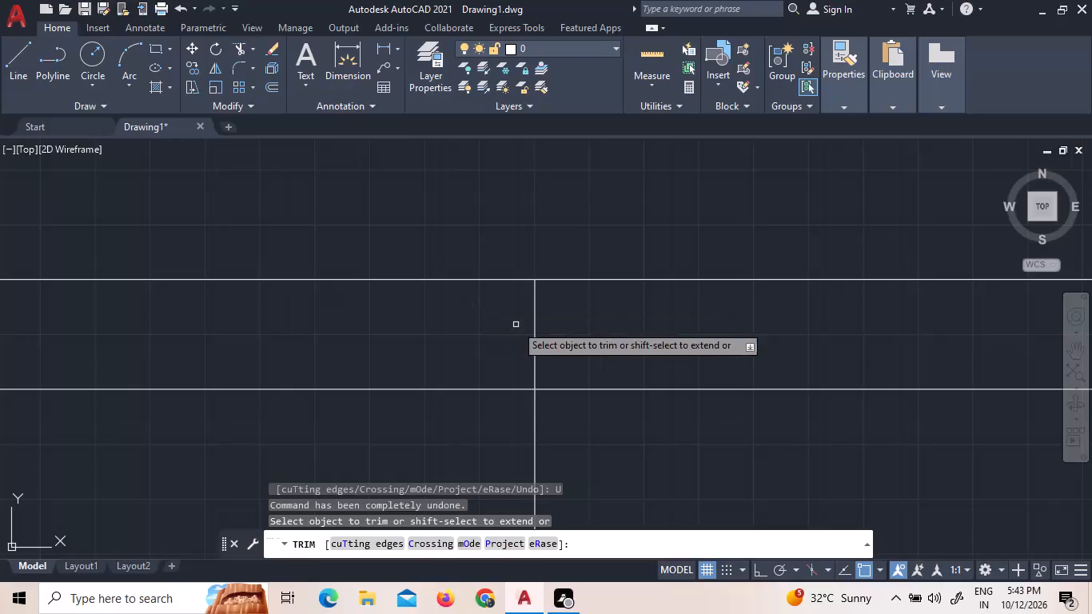
Trim the corridor wall's south and north lines across the second door's opening, east of the partition.
scroll(535, 327, "down", 4)
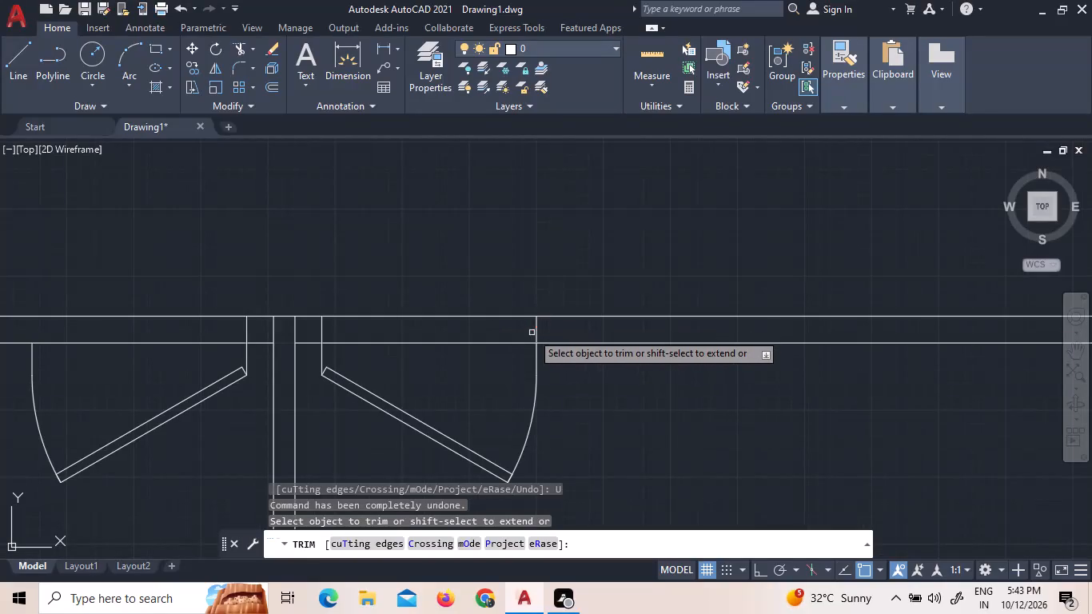
scroll(538, 332, "up", 2)
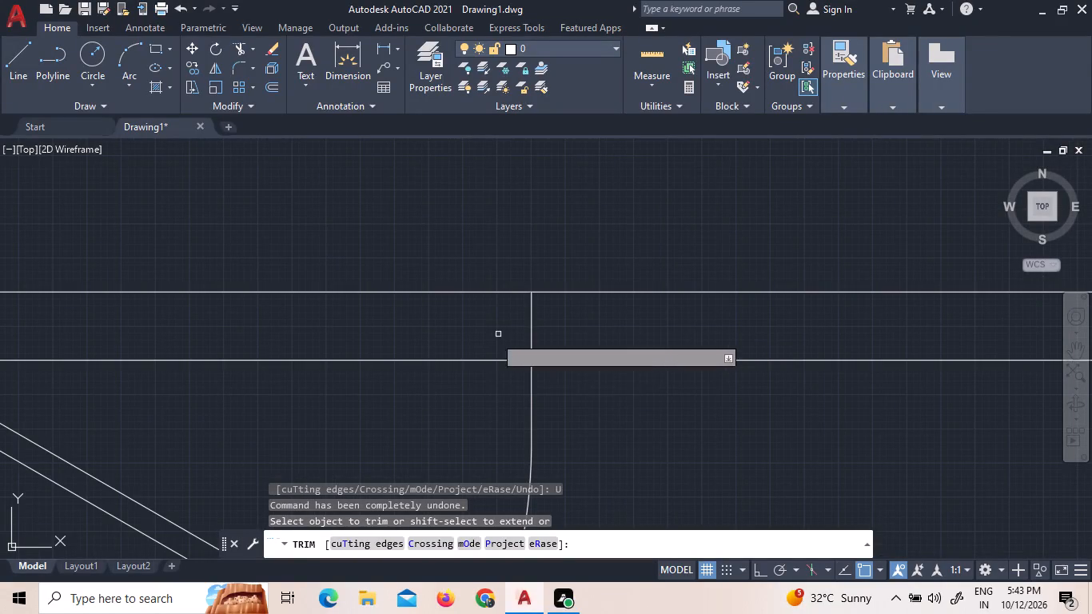
left_click(476, 361)
scroll(476, 352, "down", 3)
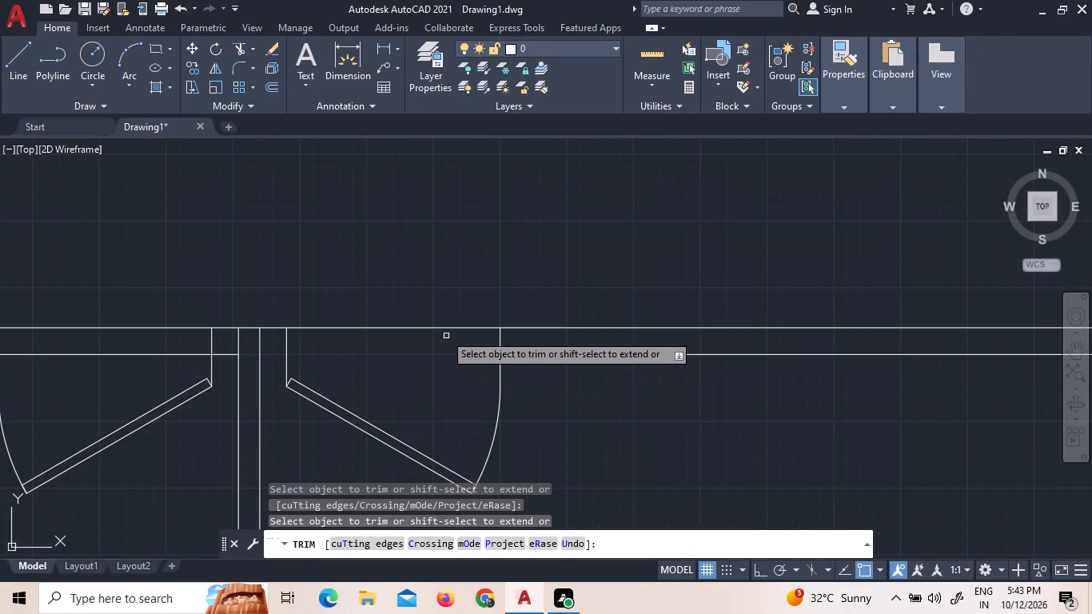
left_click(443, 328)
Trim the corridor wall's south line across the opening of the first door, west of the partition.
scroll(401, 395, "down", 3)
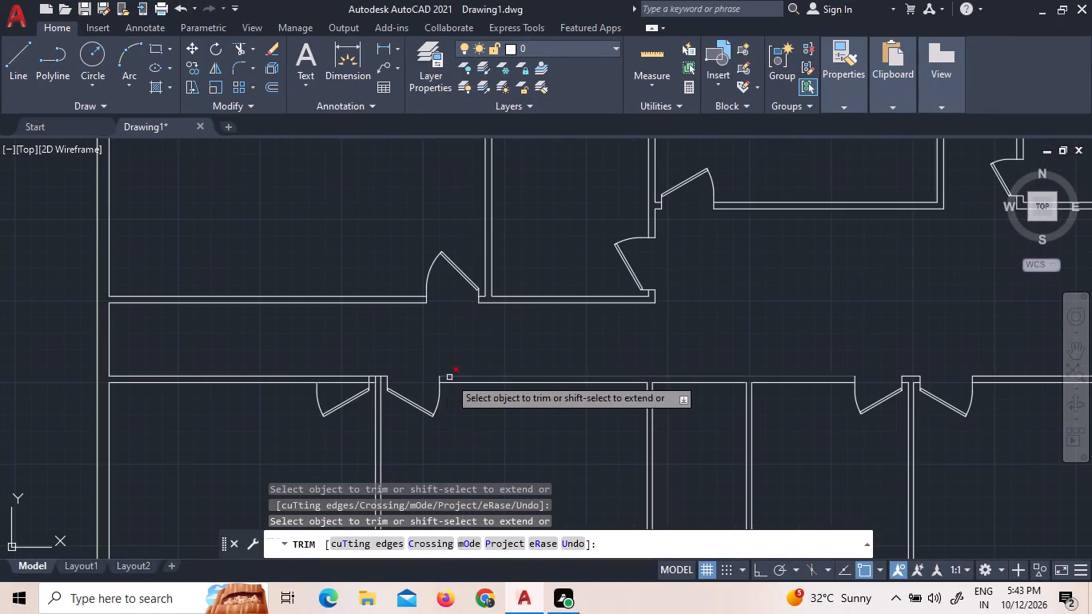
scroll(332, 387, "up", 3)
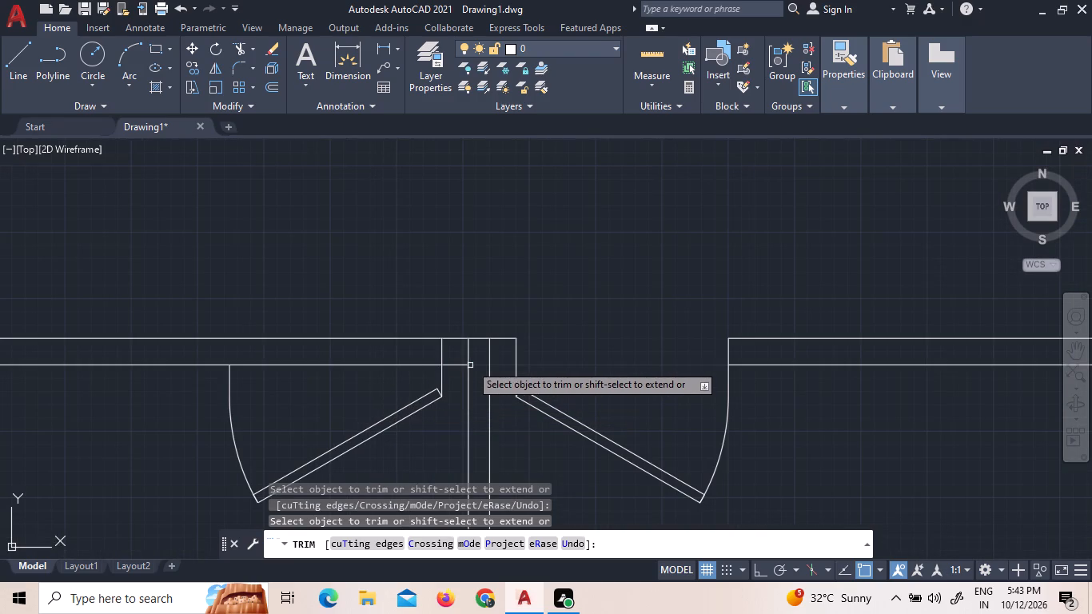
left_click(409, 365)
Draw a jamb line about 5" long across the corridor wall from the top of the first door's swing arc to the north line.
left_click(15, 82)
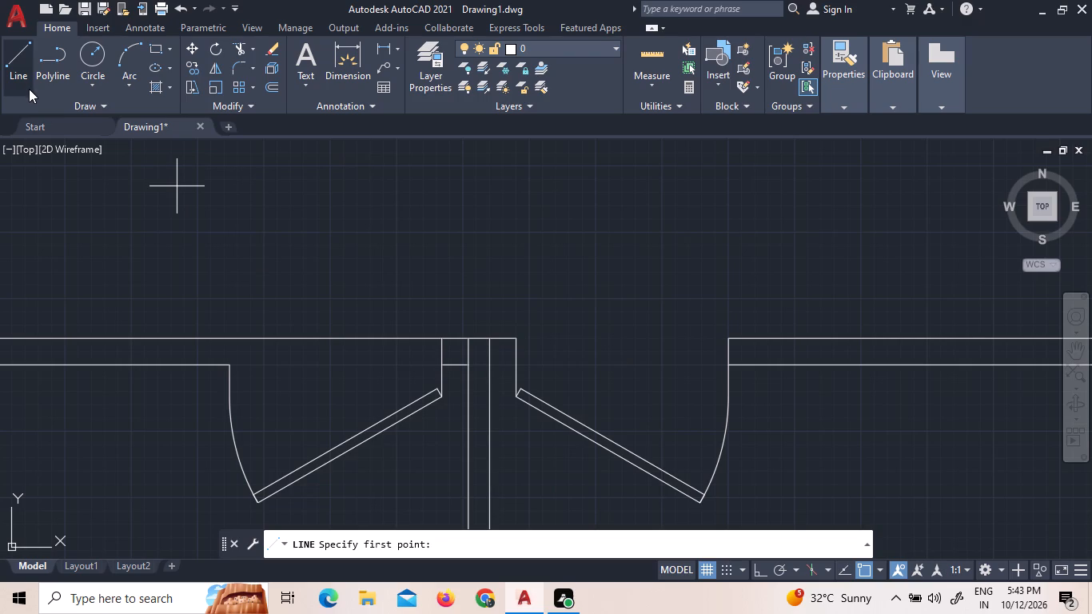
left_click(7, 73)
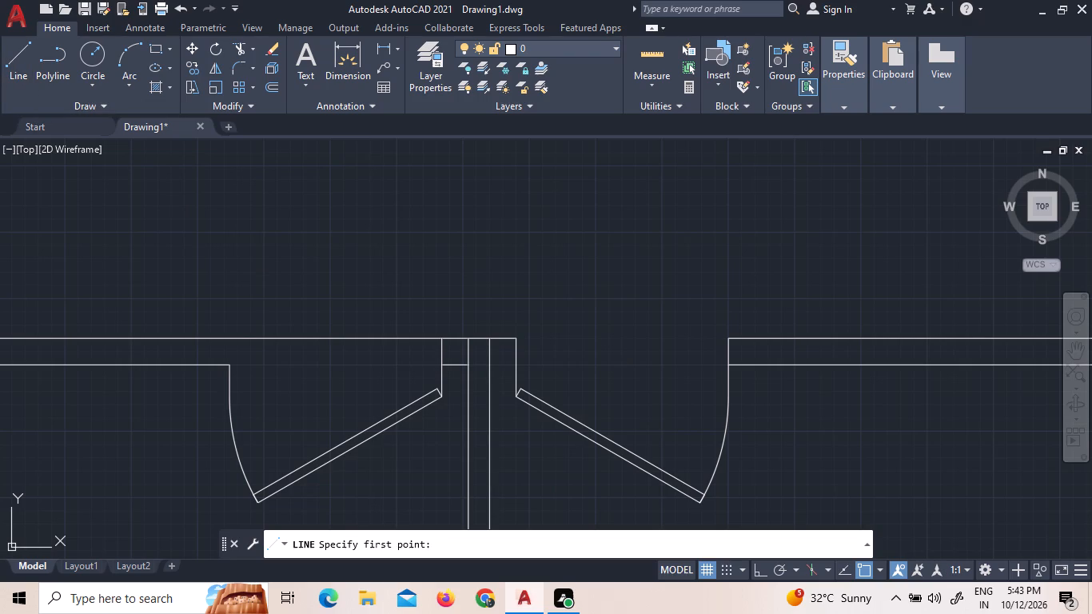
left_click(233, 365)
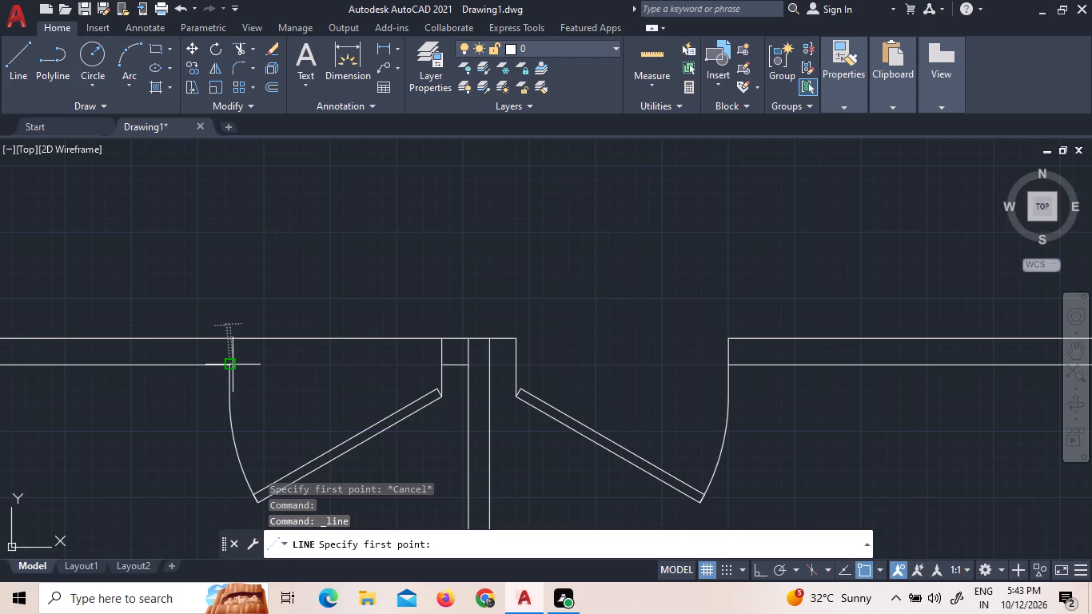
scroll(241, 343, "up", 4)
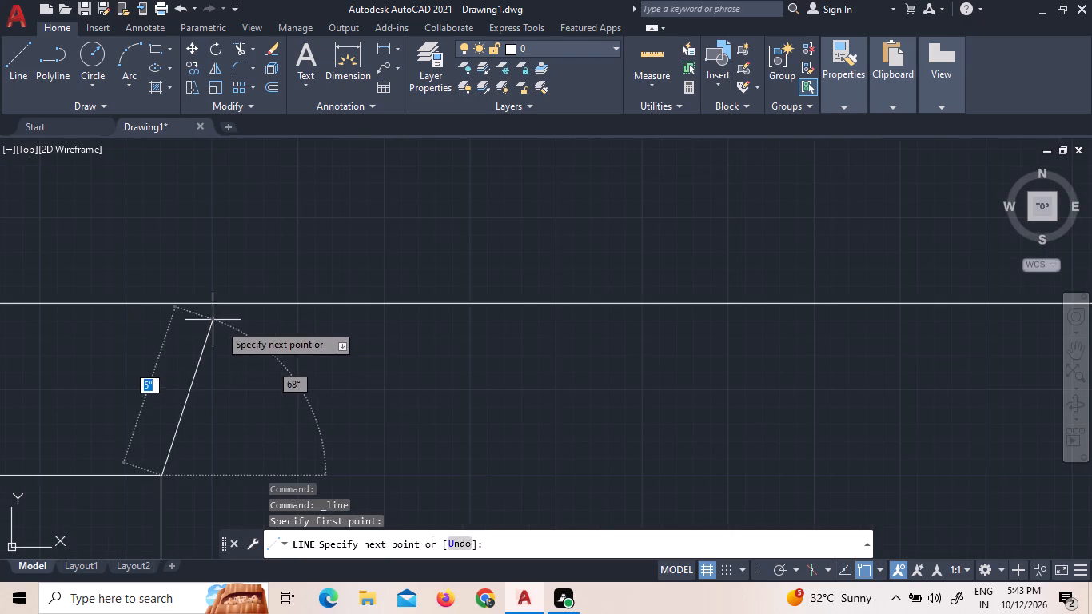
left_click(161, 303)
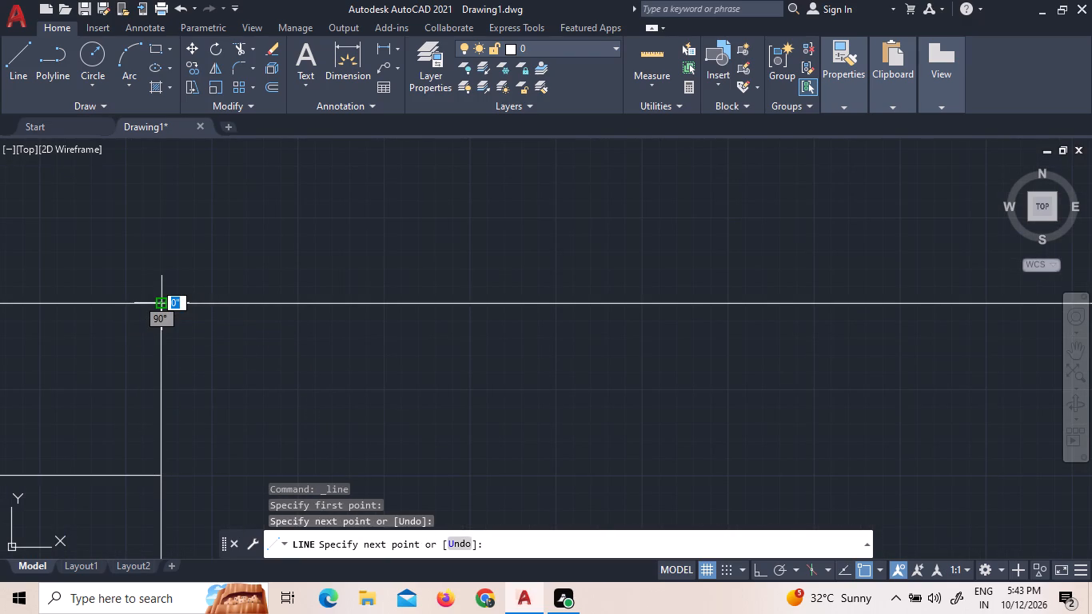
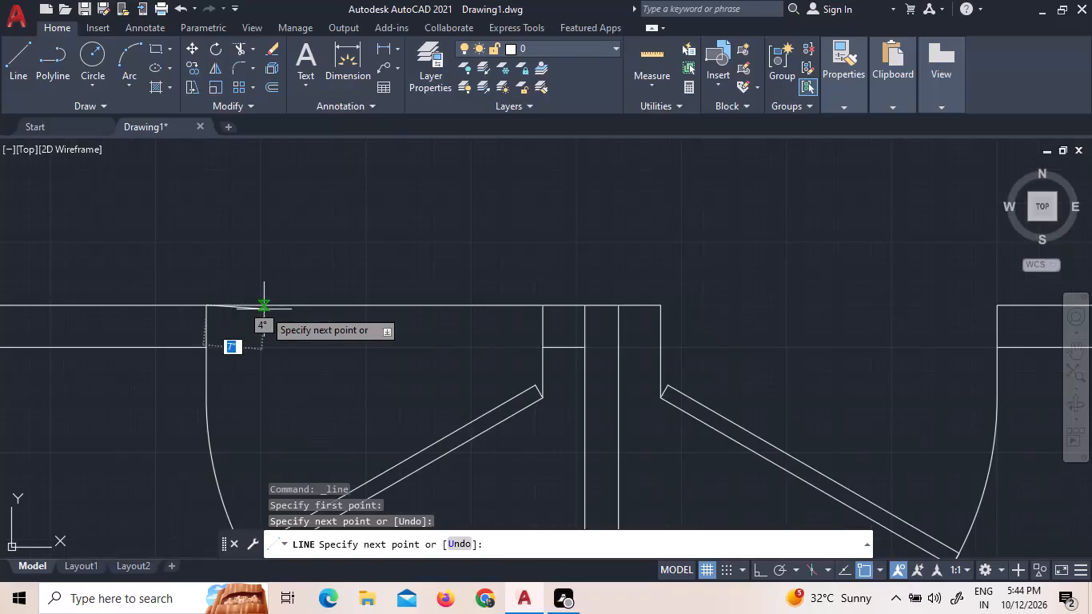
Trim the corridor wall's north line across the first door's opening and both partition lines where they cross the wall.
key("Escape")
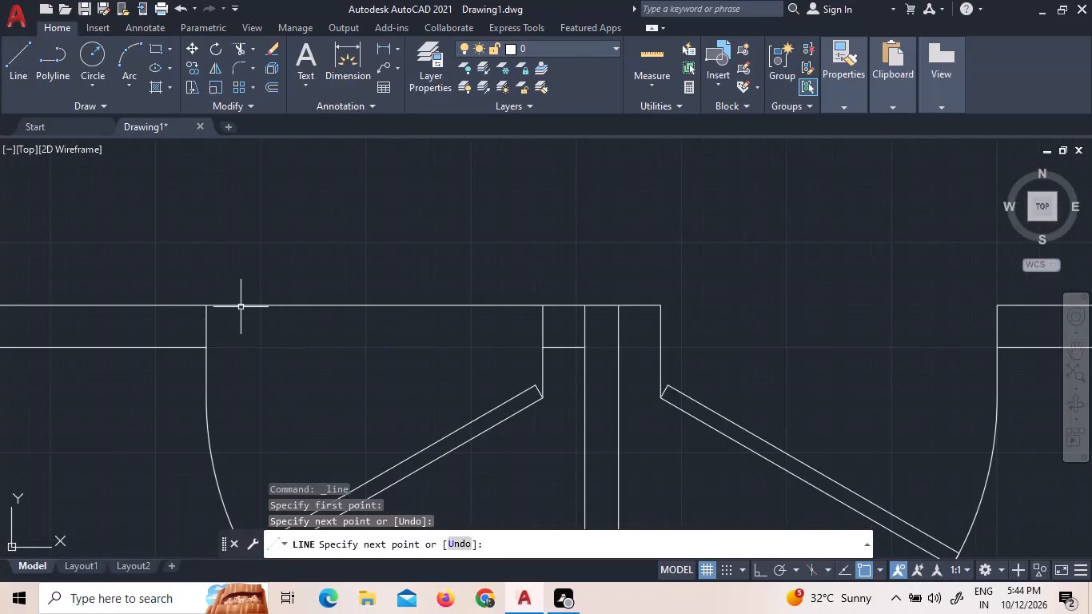
type("TR")
key("space")
key("space")
left_click(239, 306)
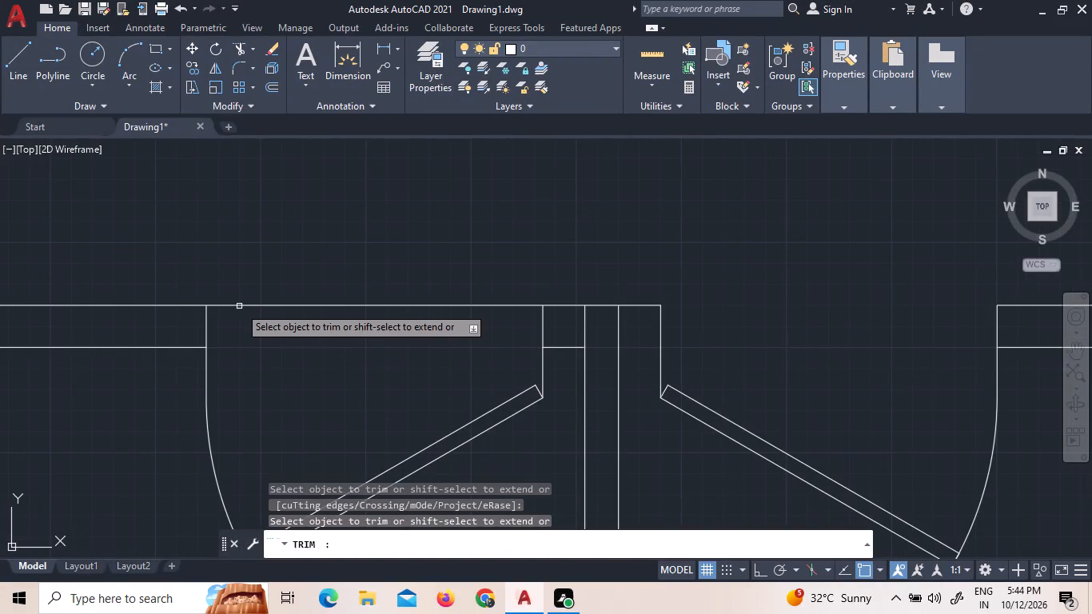
left_click(583, 332)
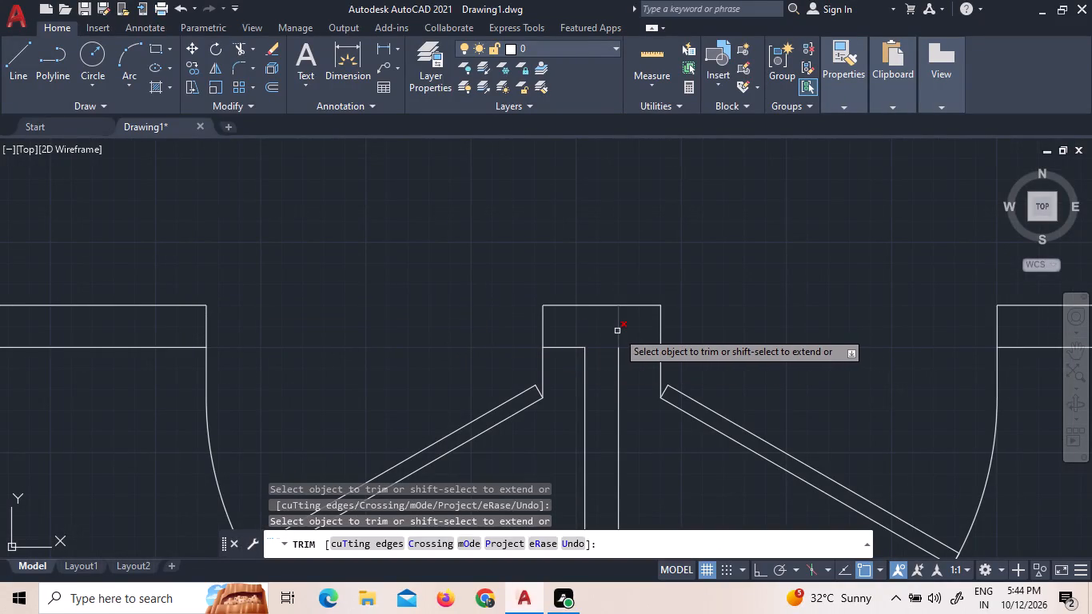
left_click(617, 331)
key("Escape")
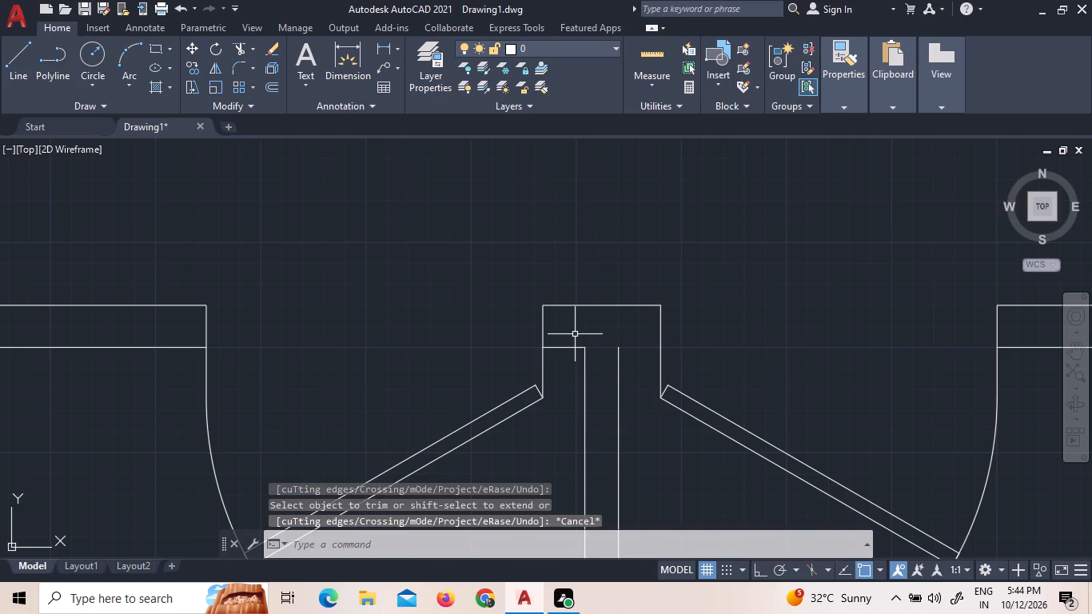
Extend the corridor wall's south line eastward across the partition to the second door's jamb.
type("EX")
key("space")
key("space")
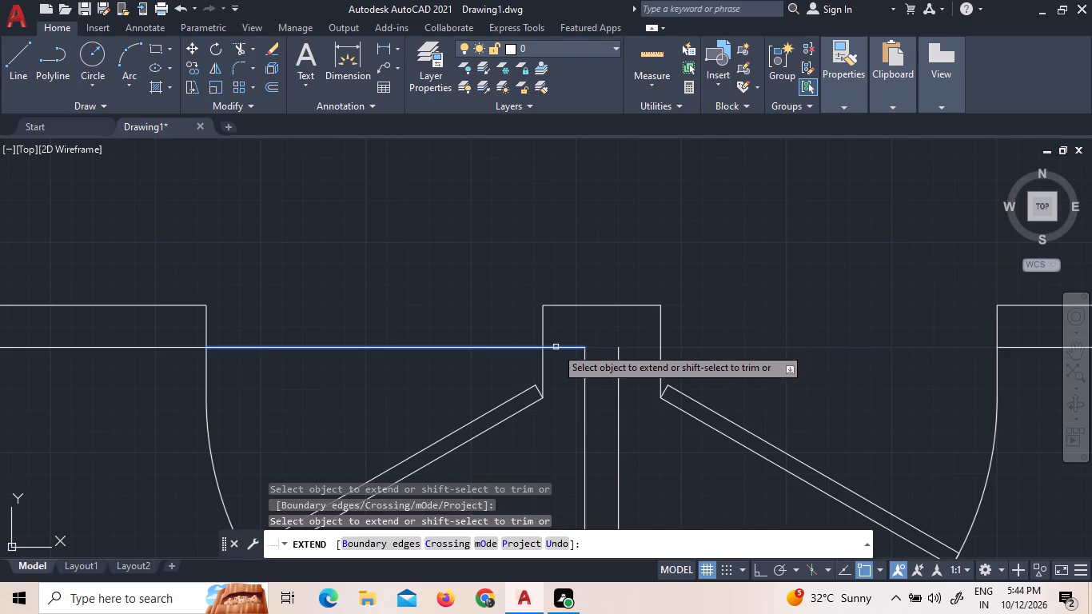
left_click(571, 348)
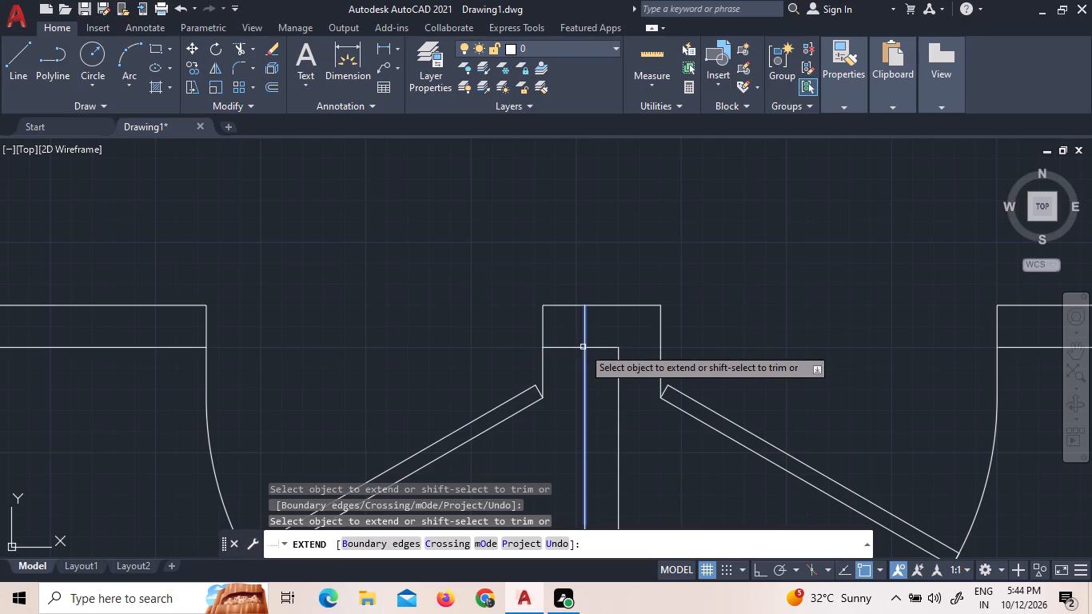
left_click(602, 349)
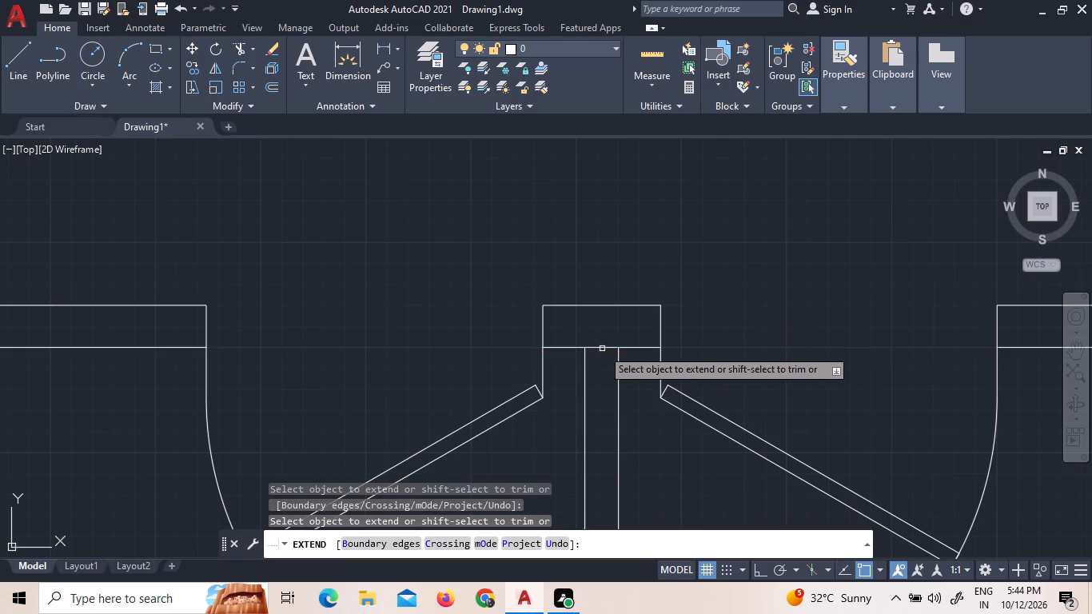
scroll(606, 357, "down", 4)
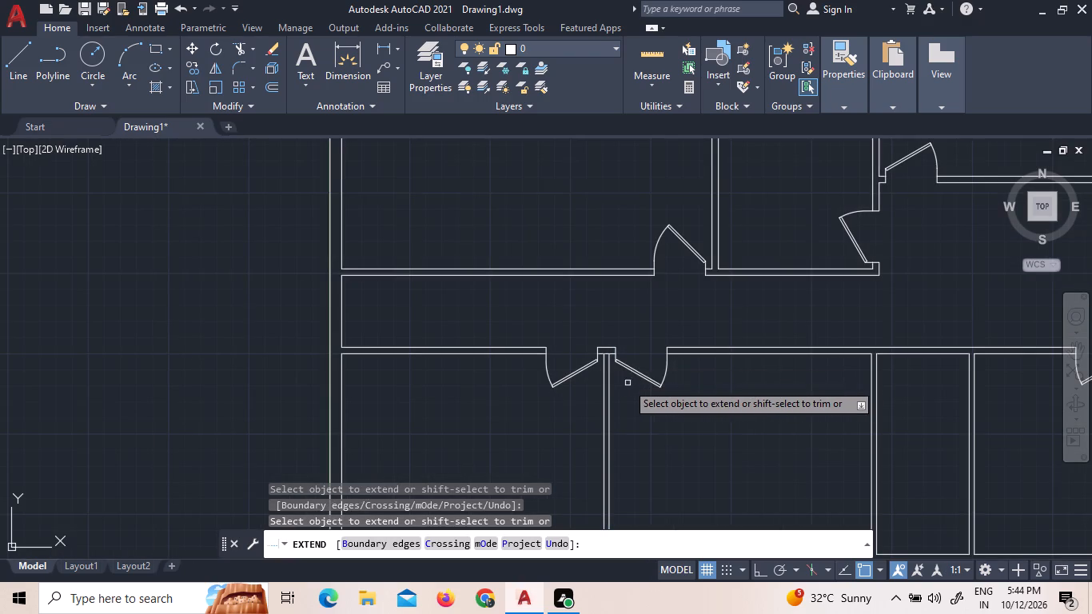
scroll(624, 383, "up", 3)
scroll(591, 351, "down", 2)
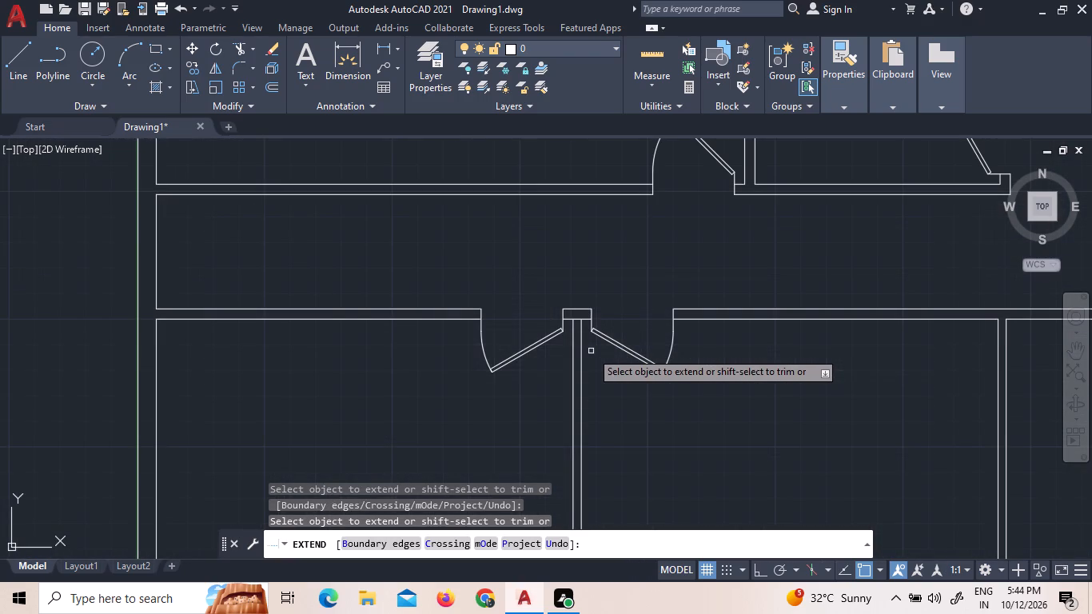
scroll(775, 362, "down", 1)
scroll(667, 341, "up", 2)
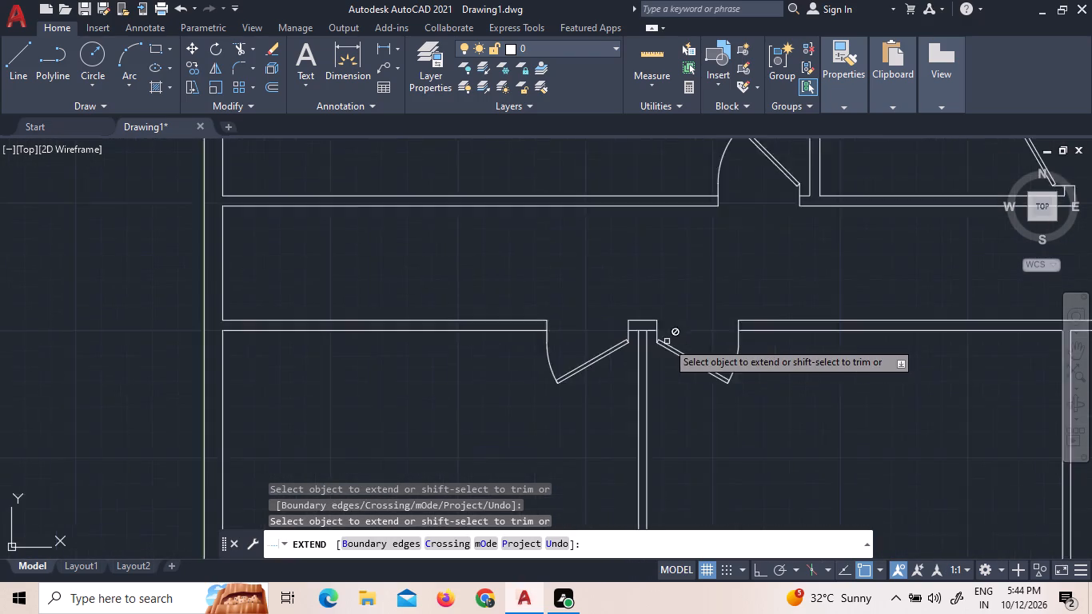
scroll(667, 341, "up", 2)
key("Escape")
key("Escape")
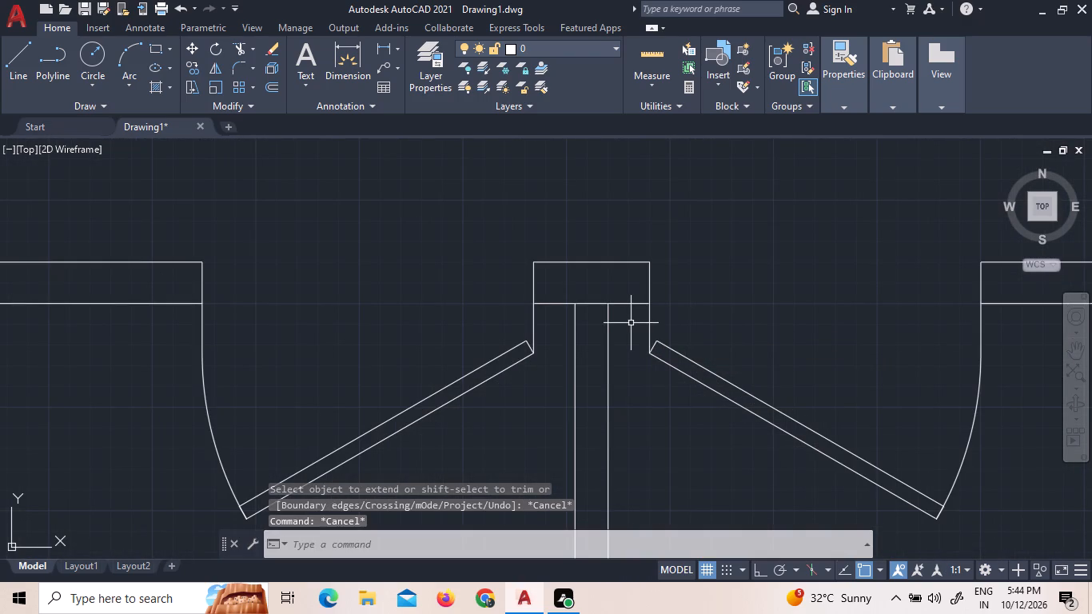
Trim the corridor wall's south line between the two partition lines to open the junction.
type("TR")
key("space")
key("space")
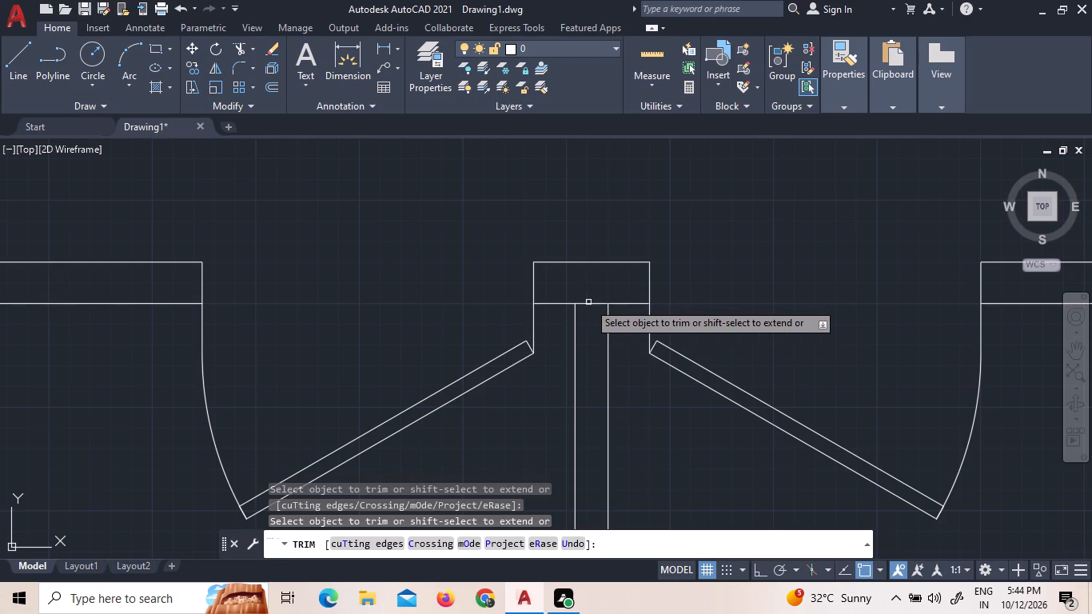
left_click(592, 304)
Trim the corridor wall's south line across the narrow middle room between its two partitions.
scroll(606, 312, "down", 4)
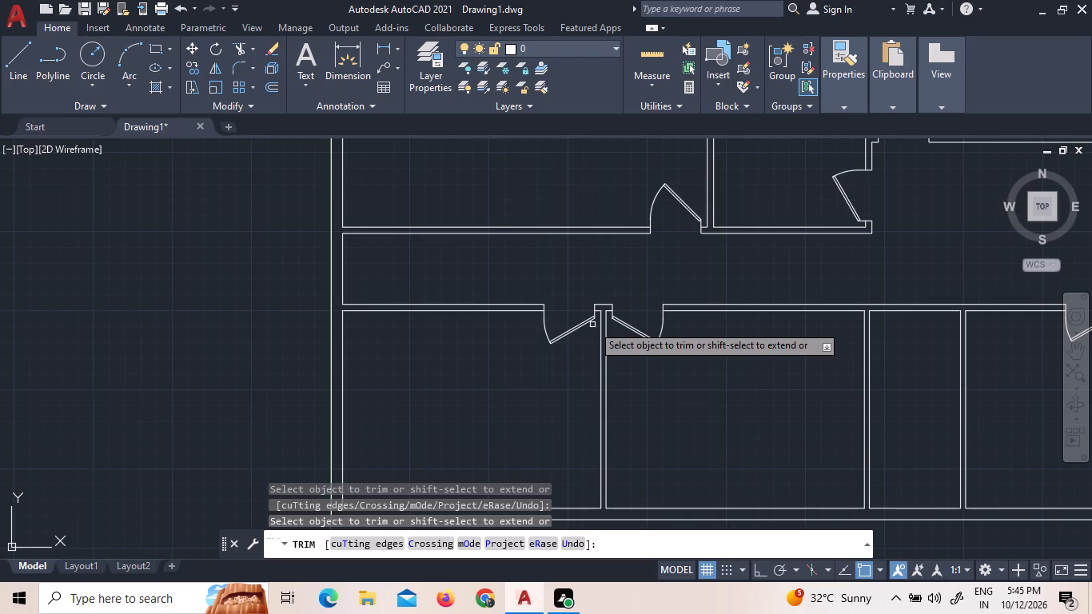
scroll(592, 325, "down", 2)
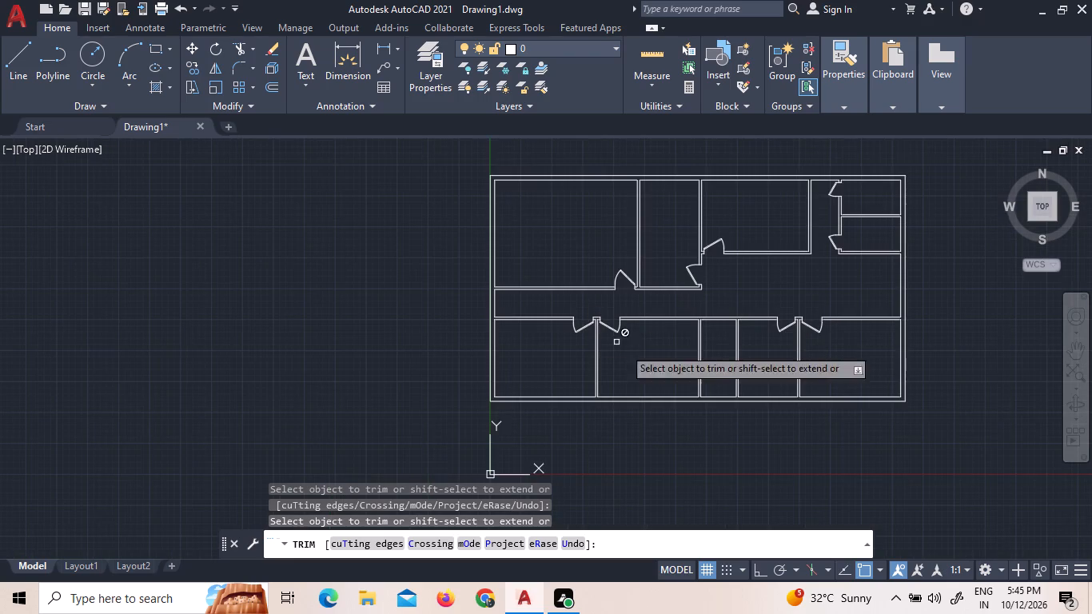
scroll(660, 374, "up", 2)
scroll(437, 257, "up", 1)
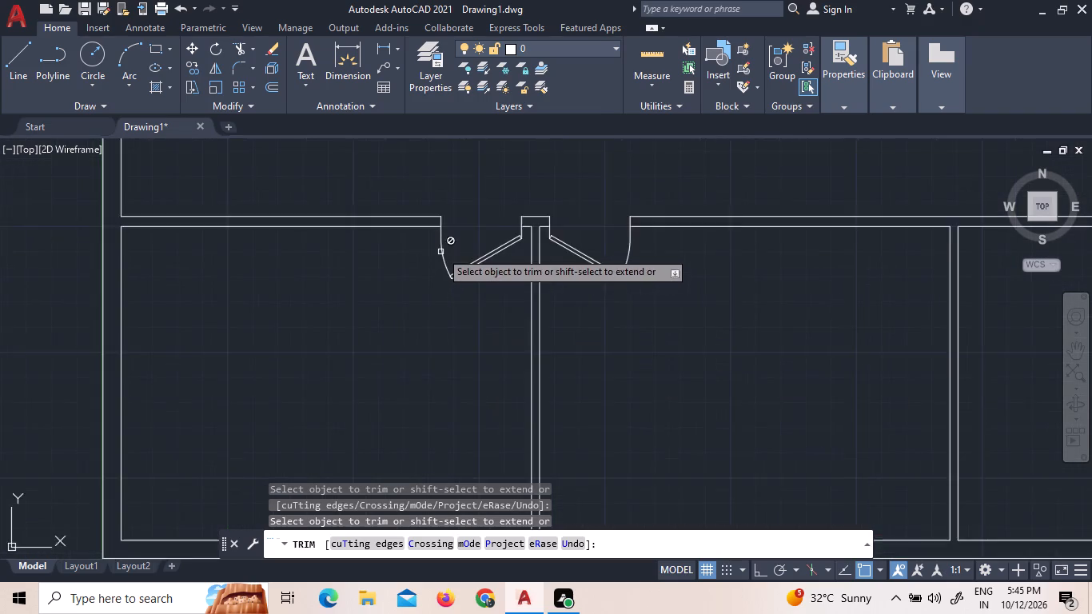
scroll(444, 249, "up", 3)
scroll(448, 246, "down", 2)
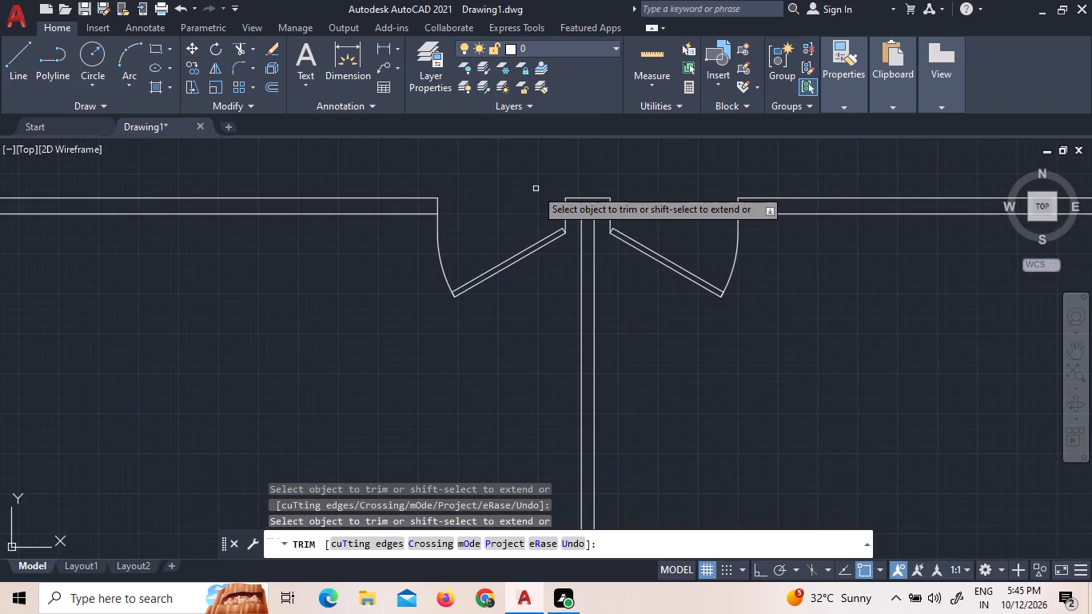
scroll(558, 196, "down", 2)
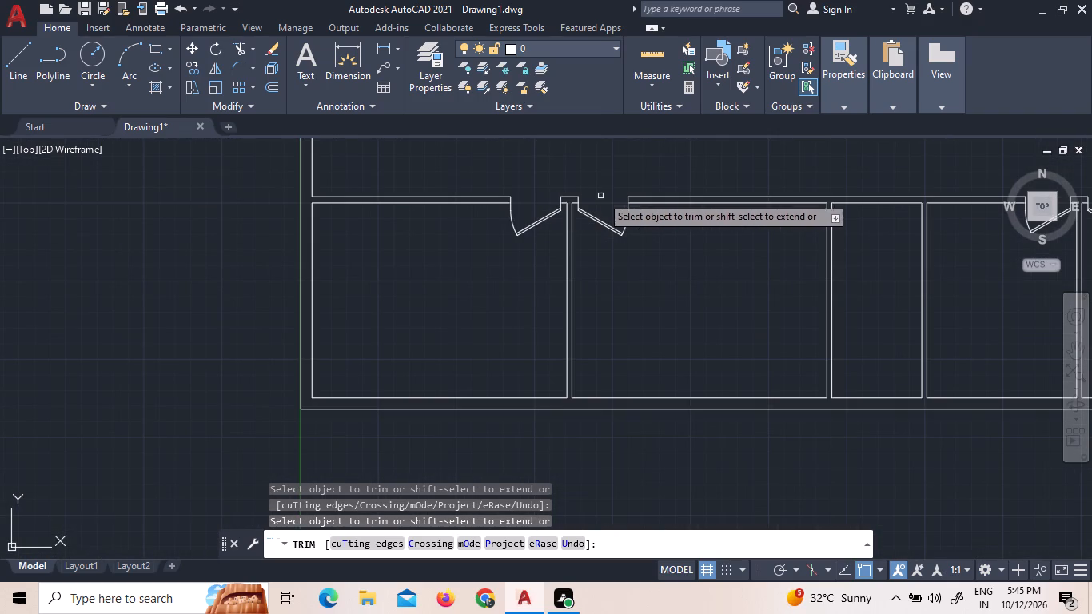
scroll(707, 267, "down", 1)
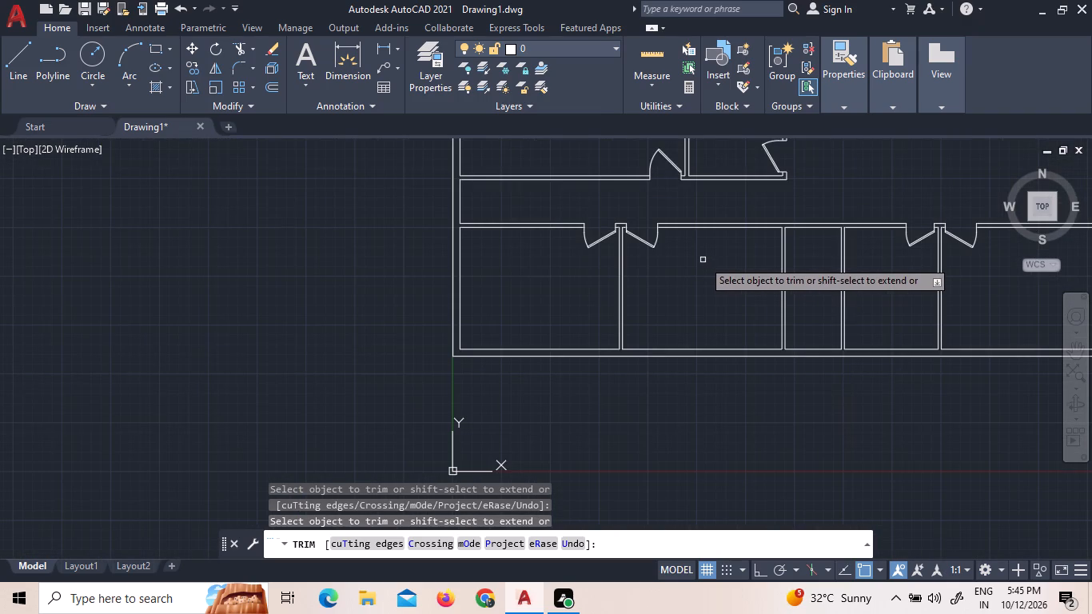
scroll(701, 257, "up", 2)
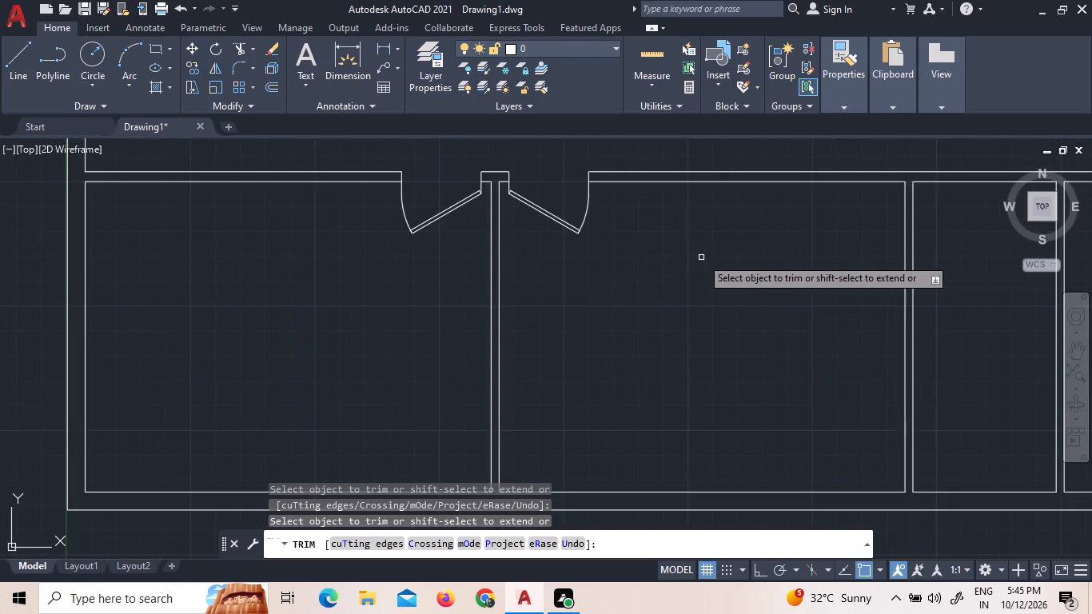
scroll(701, 257, "down", 3)
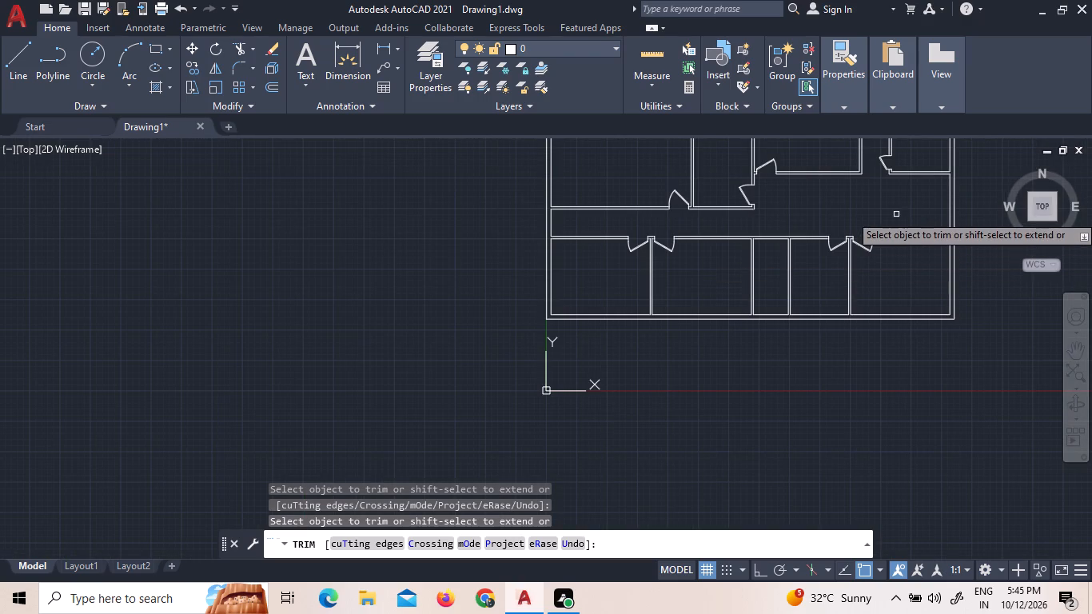
middle_click_drag(895, 215, 742, 257)
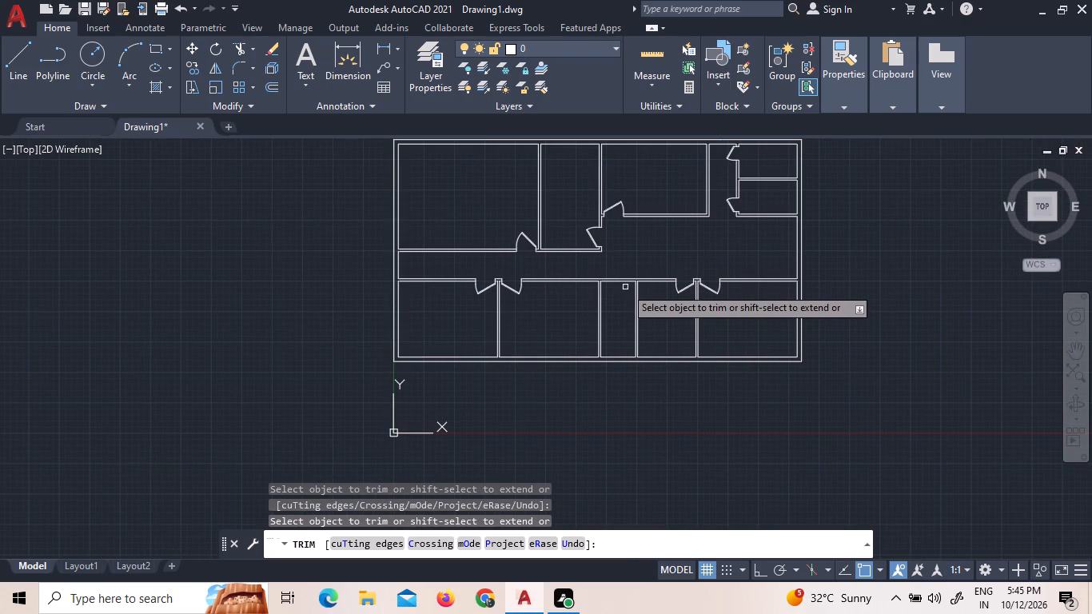
left_click(625, 282)
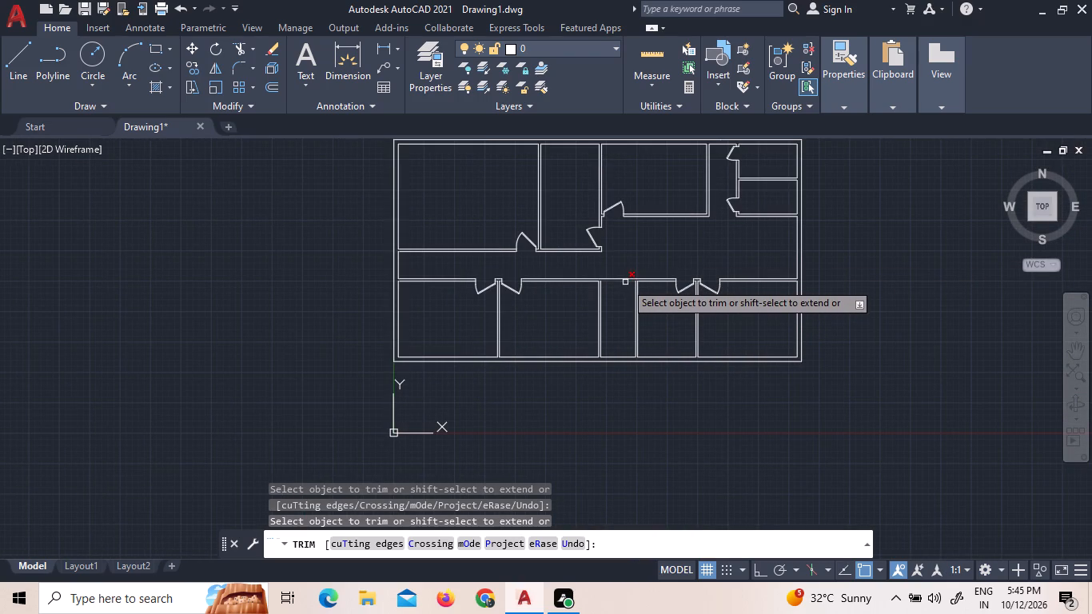
scroll(681, 268, "up", 1)
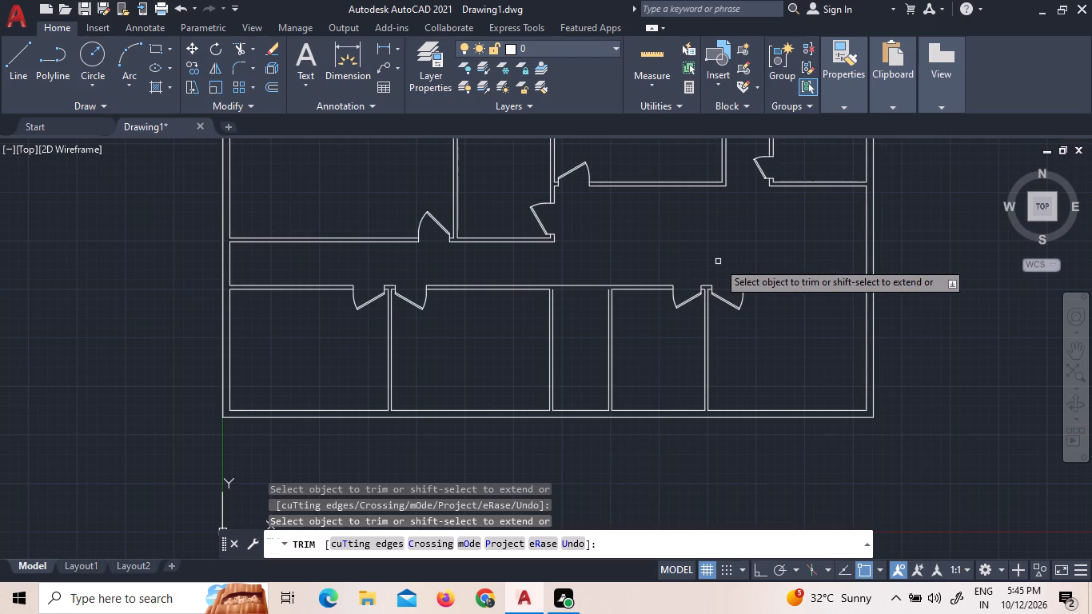
key("Escape")
key("Escape")
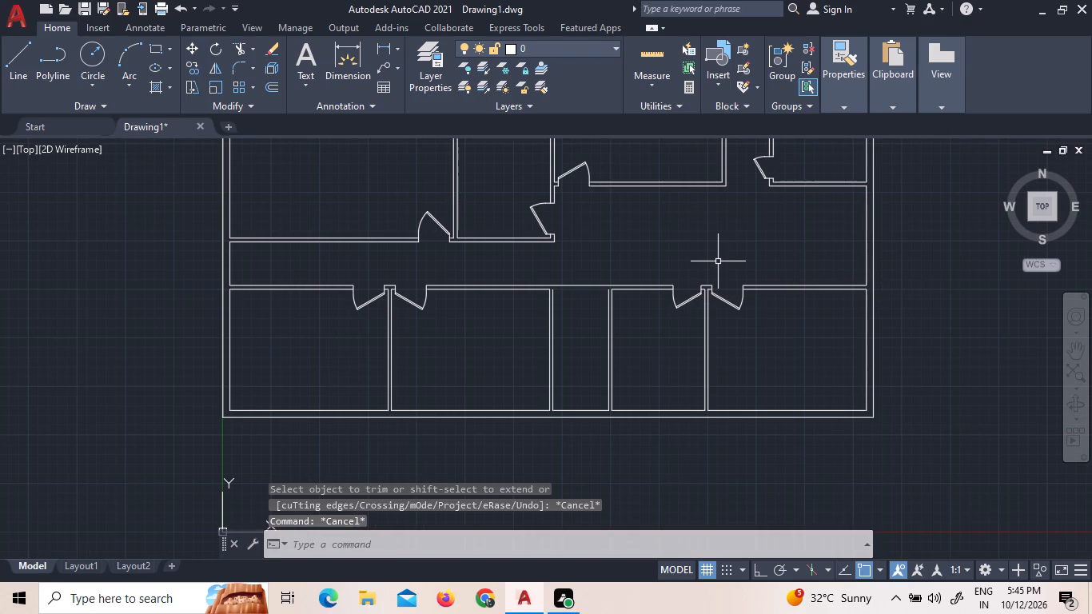
Extend the two partition lines facing the narrow middle room up to the corridor wall's north line.
type("EX")
key("space")
key("space")
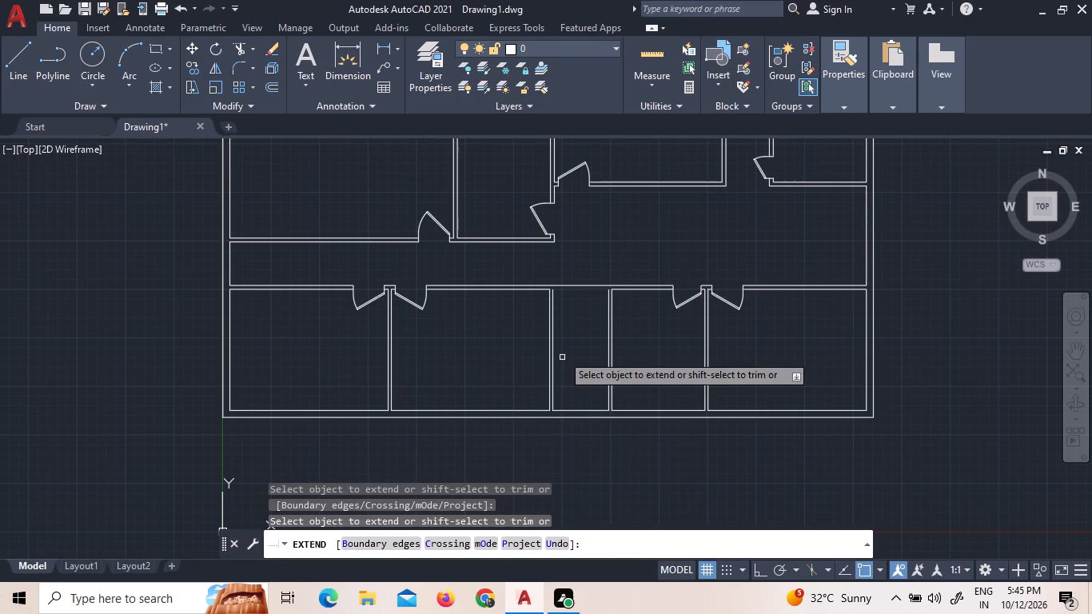
scroll(557, 319, "up", 3)
left_click(542, 313)
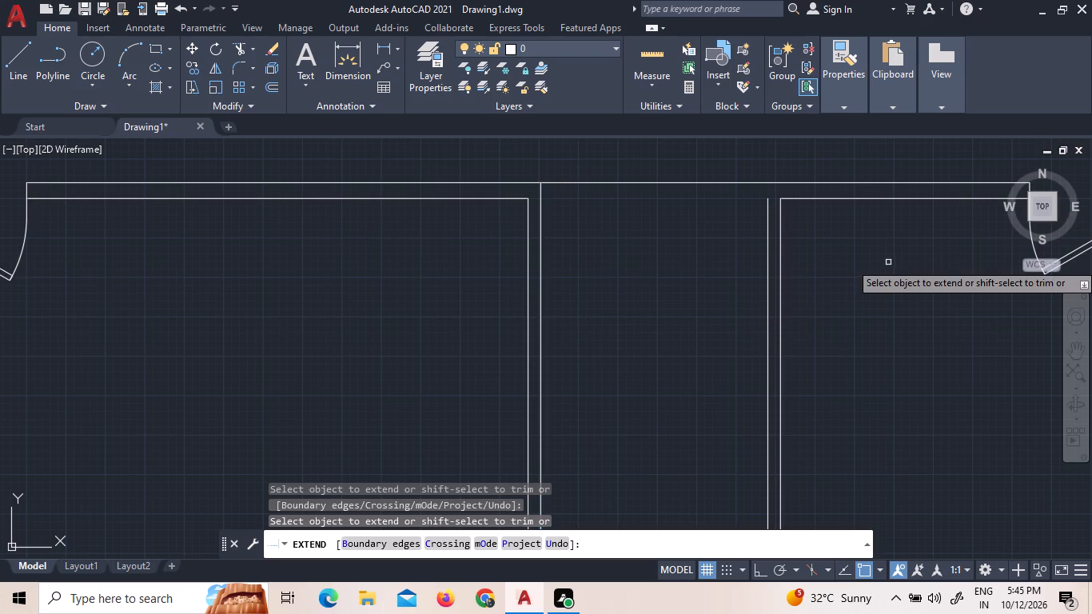
left_click(768, 273)
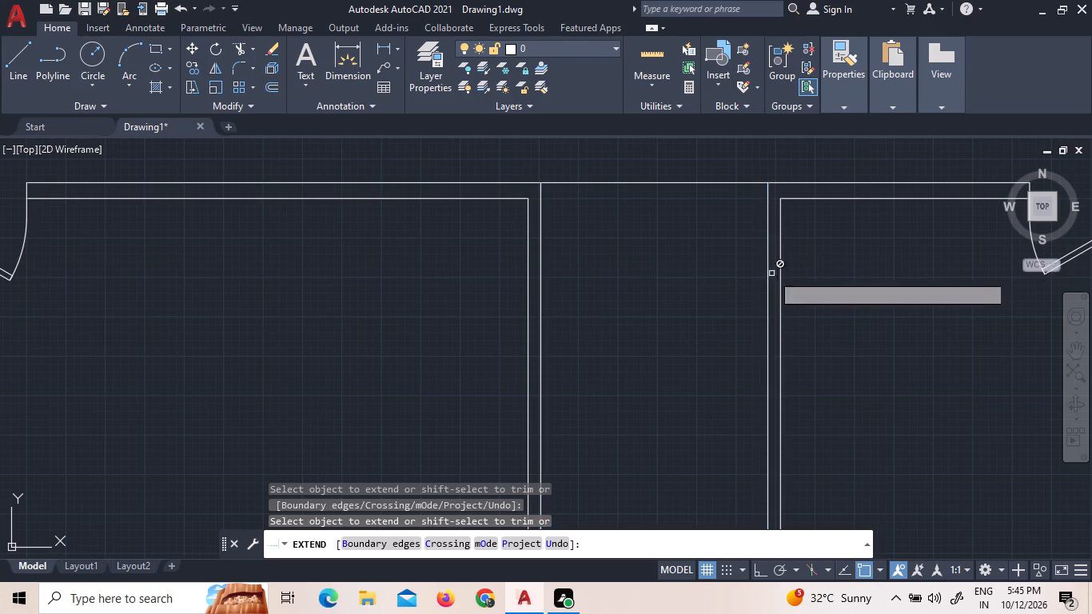
Extend the wall lines on both sides of the corridor west to the exterior wall's outer line.
scroll(783, 292, "down", 5)
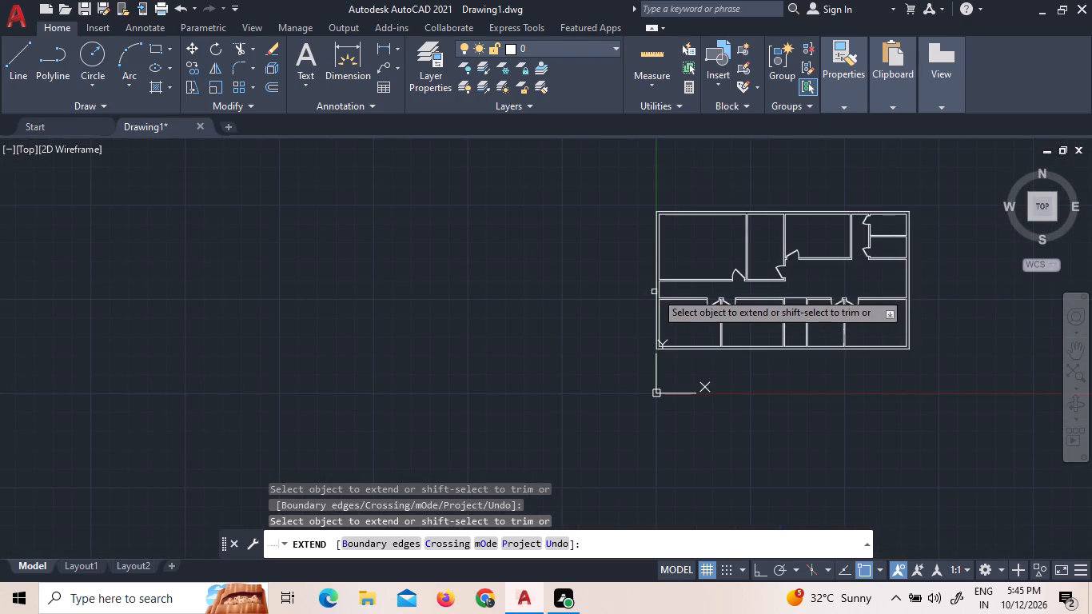
scroll(660, 289, "up", 2)
left_click(680, 313)
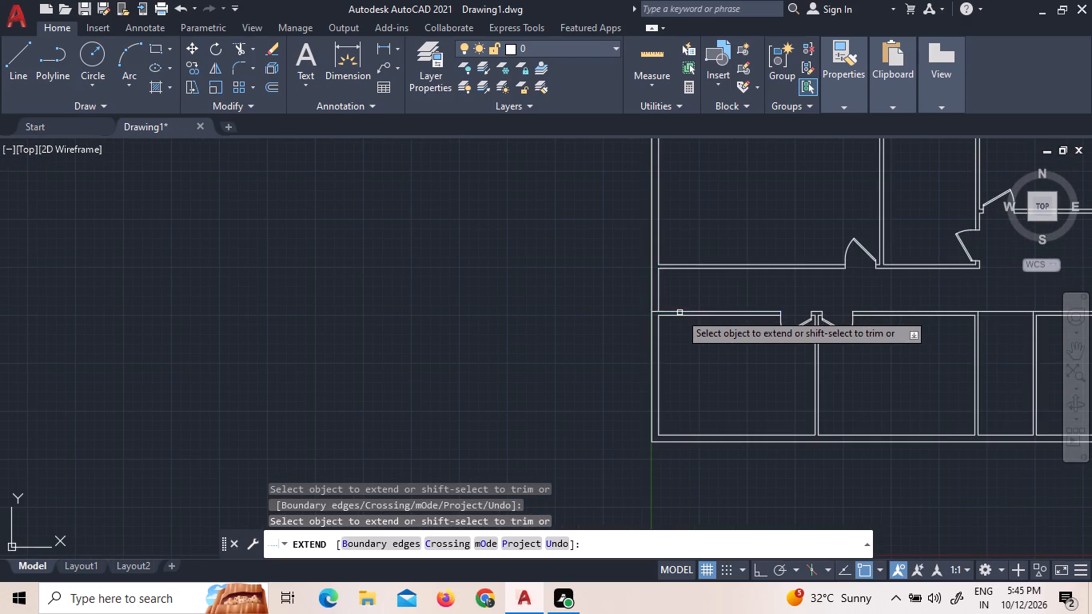
left_click(670, 269)
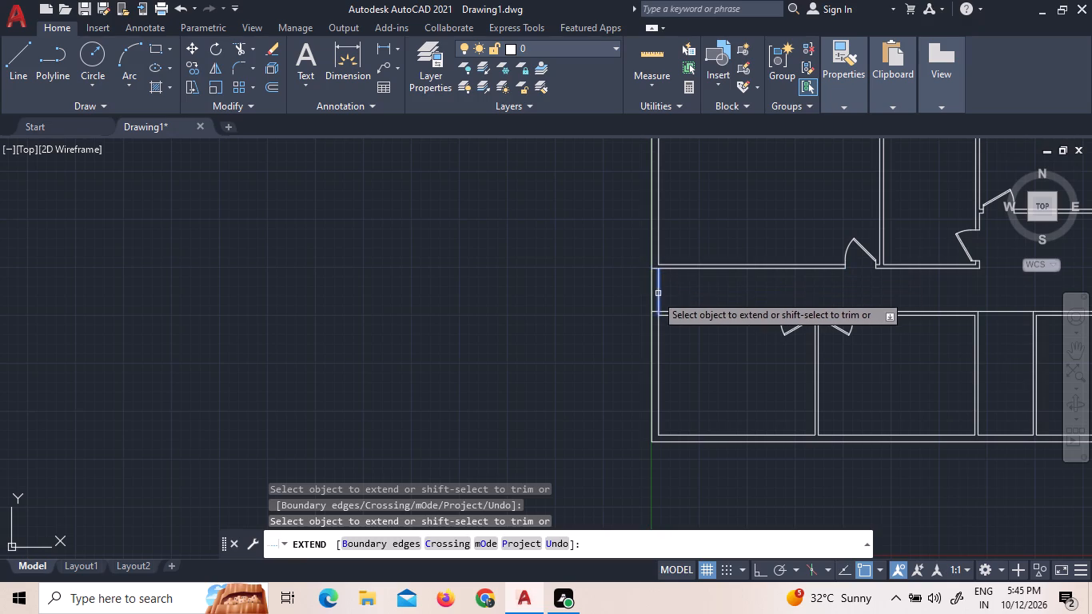
left_click(657, 293)
left_click(654, 290)
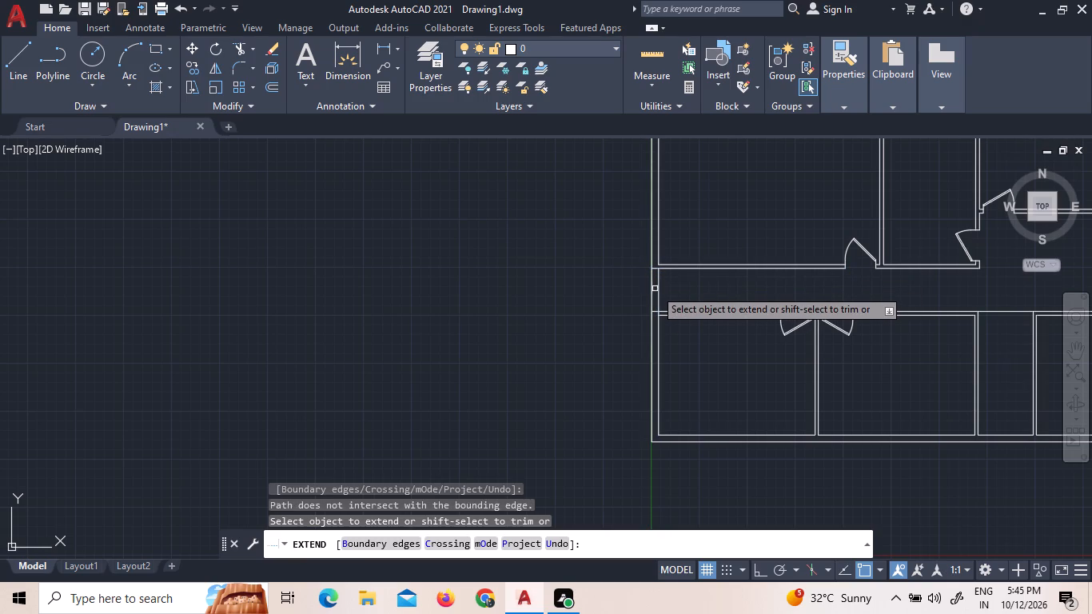
left_click_drag(655, 289, 664, 286)
left_click(664, 286)
scroll(661, 289, "up", 2)
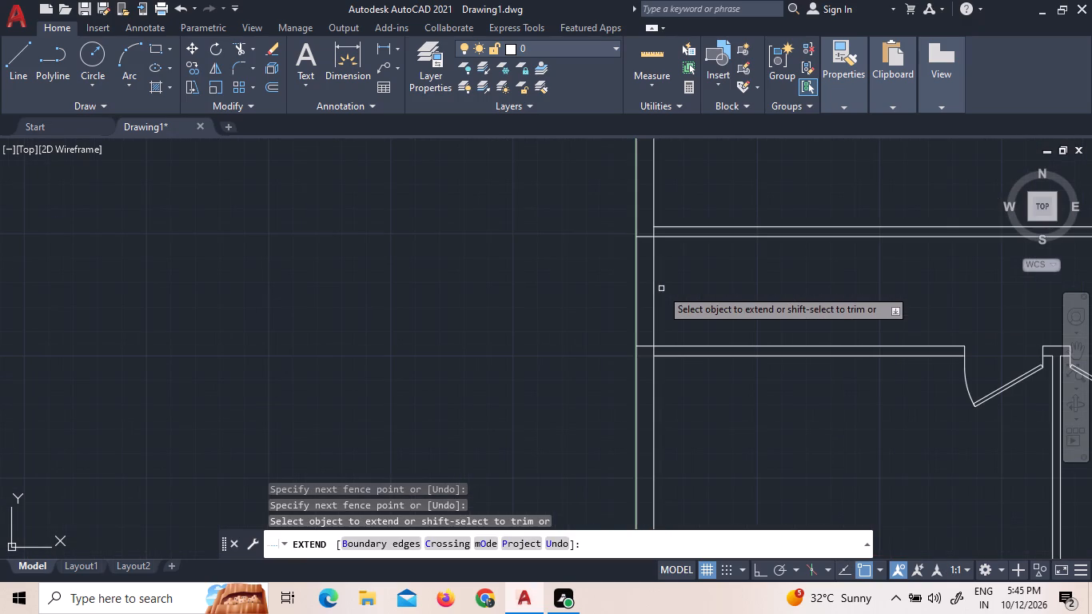
key("Escape")
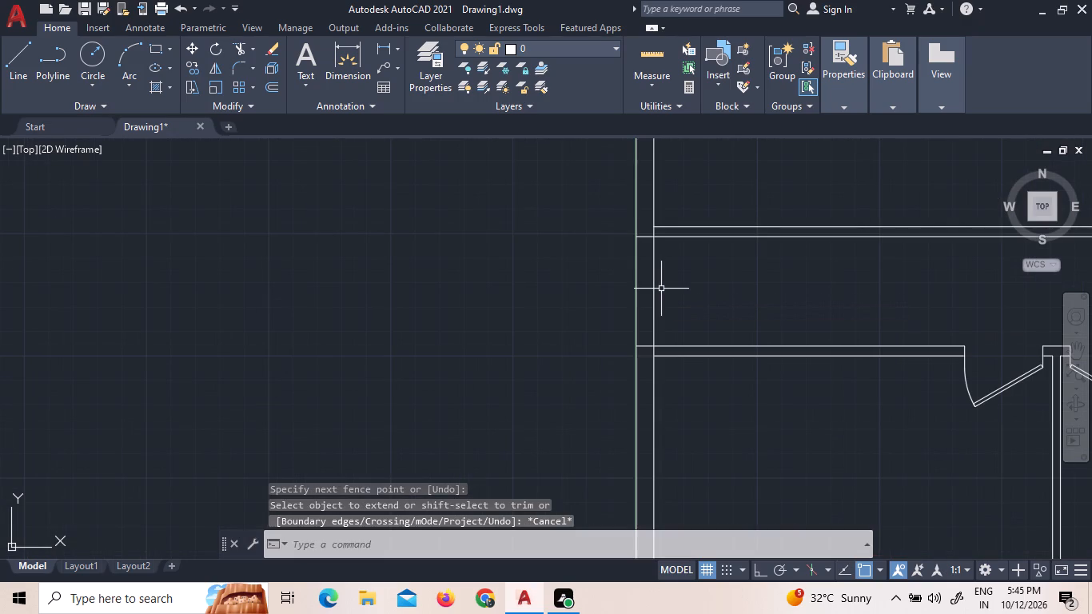
Trim the west exterior wall's inner line across the corridor's end.
type("TR")
key("space")
key("space")
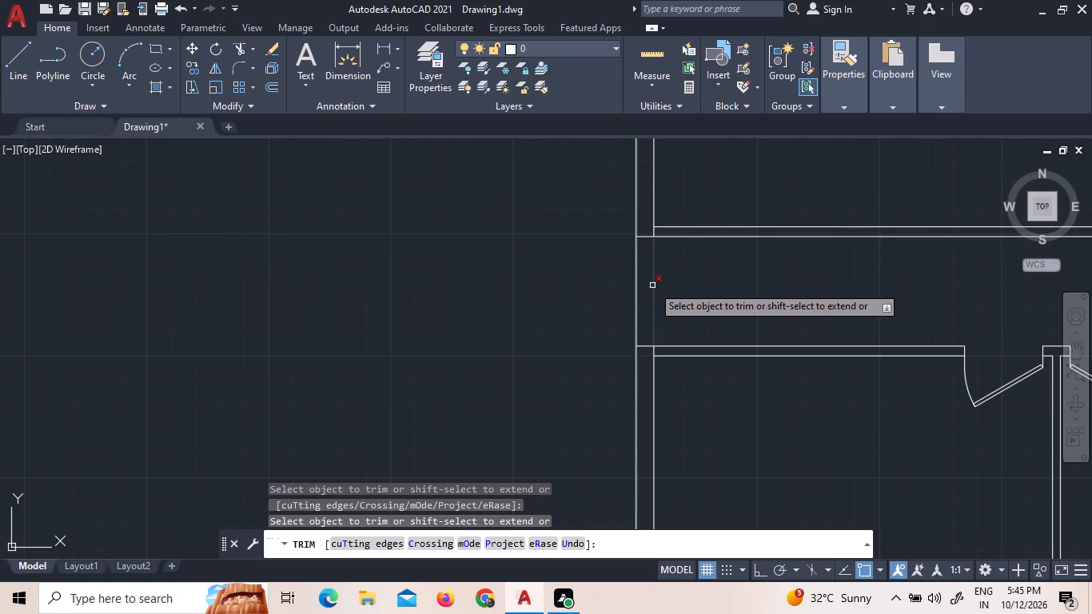
left_click(652, 285)
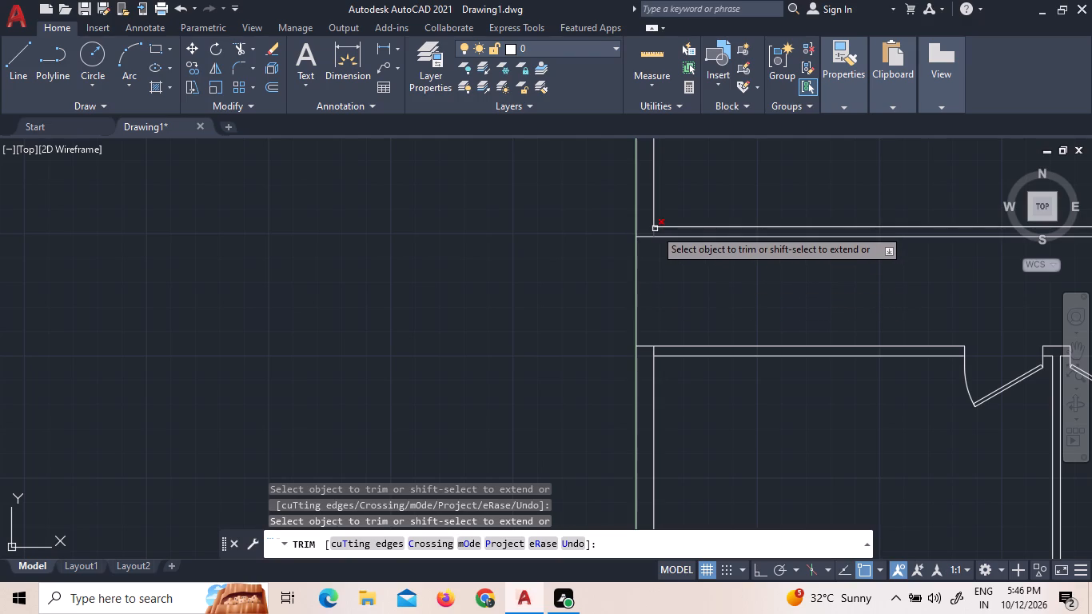
Trim the west exterior wall's inner-line stubs at both corridor walls and its outer line across the corridor's end.
left_click(655, 229)
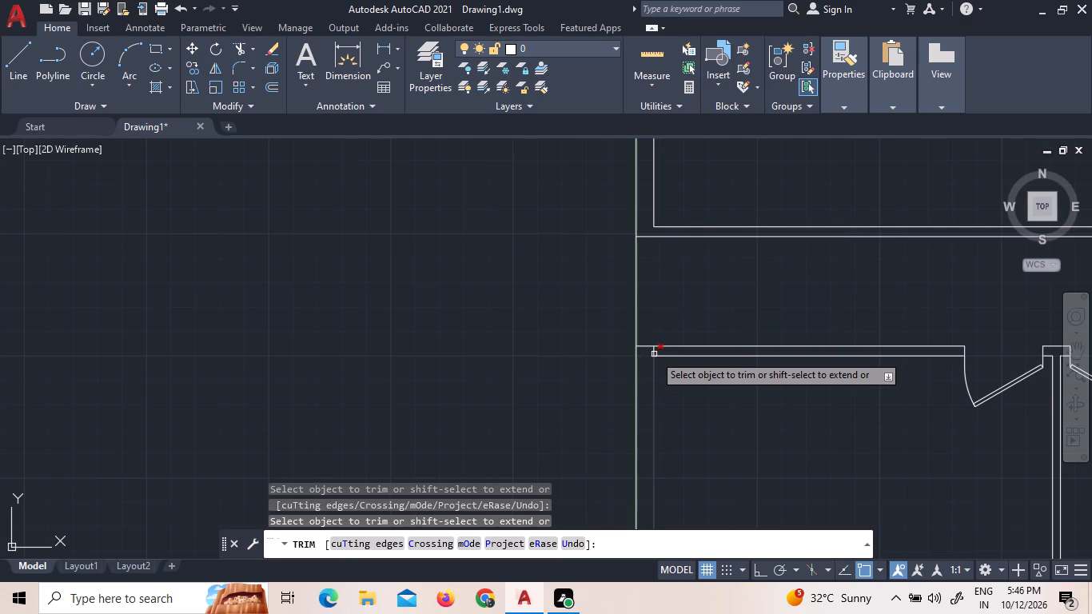
left_click(654, 352)
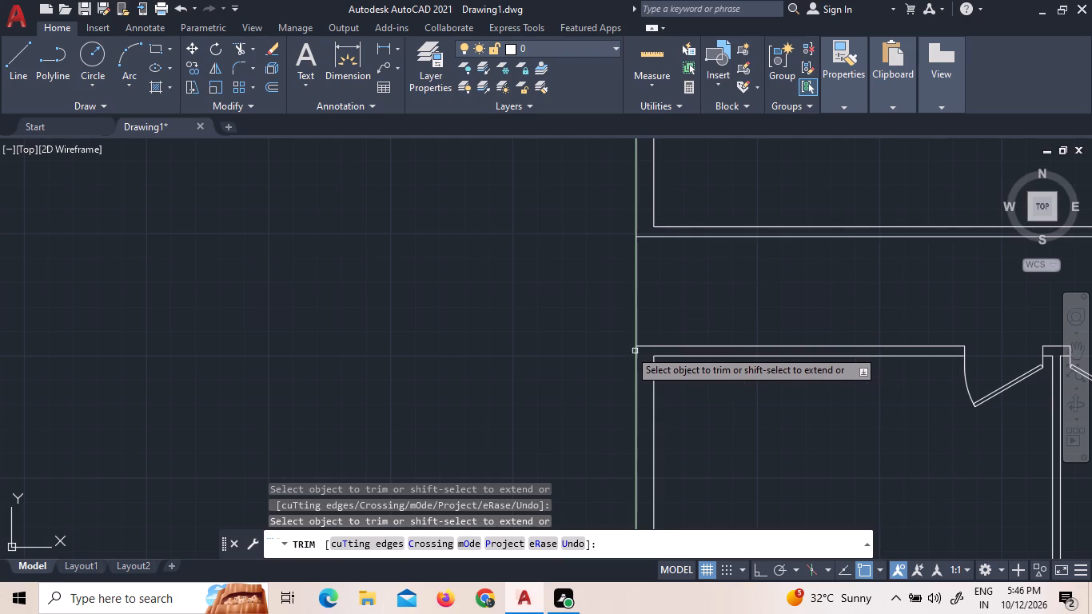
left_click(634, 299)
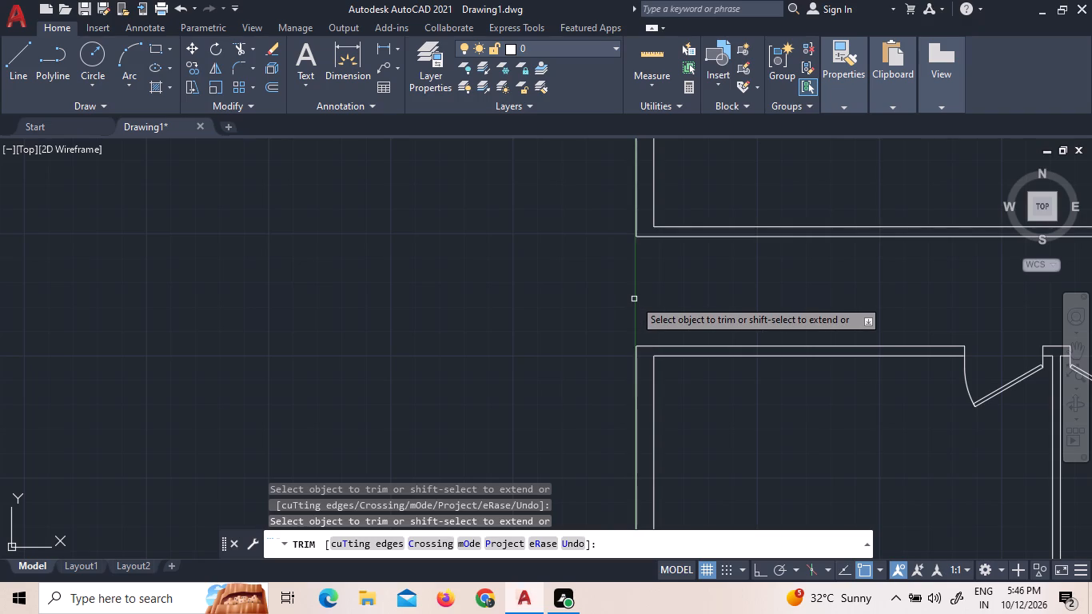
Trim the corridor wall's north line across the narrow middle room between its two partitions.
scroll(634, 299, "down", 1)
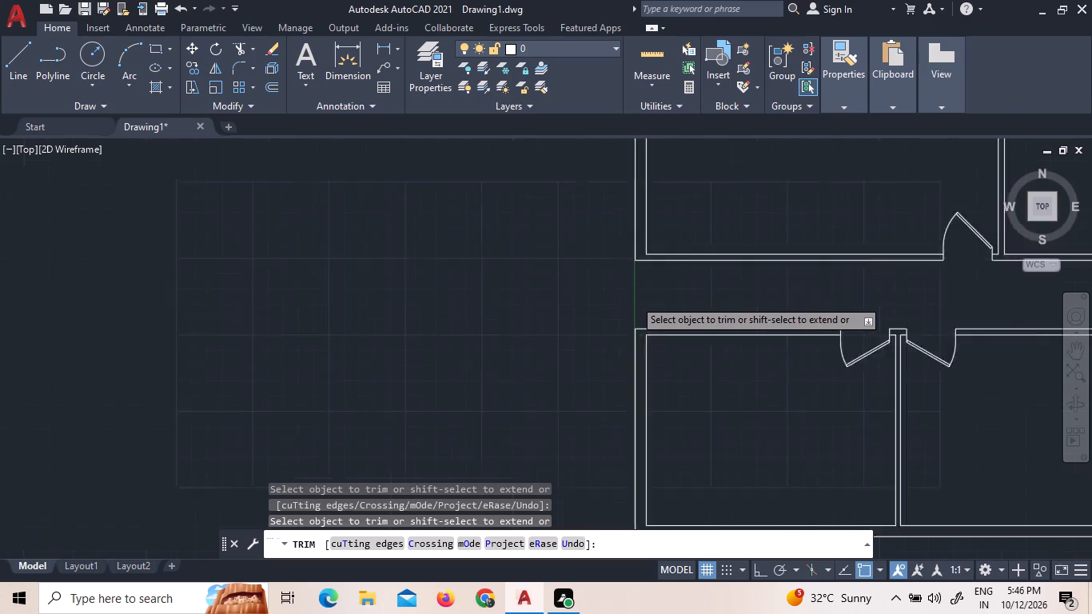
scroll(634, 299, "down", 3)
scroll(798, 320, "up", 2)
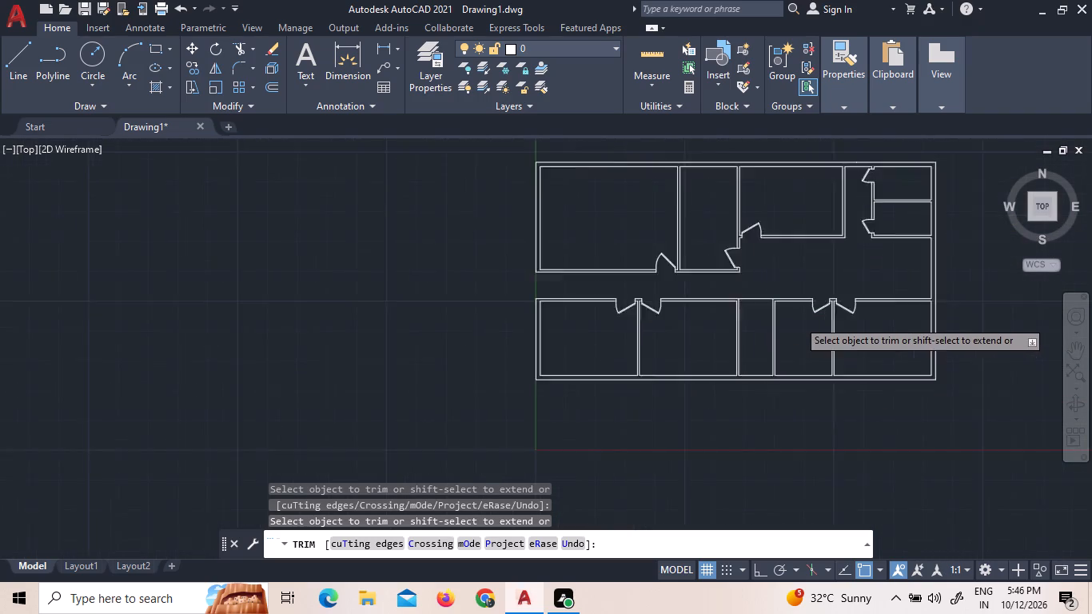
left_click(727, 285)
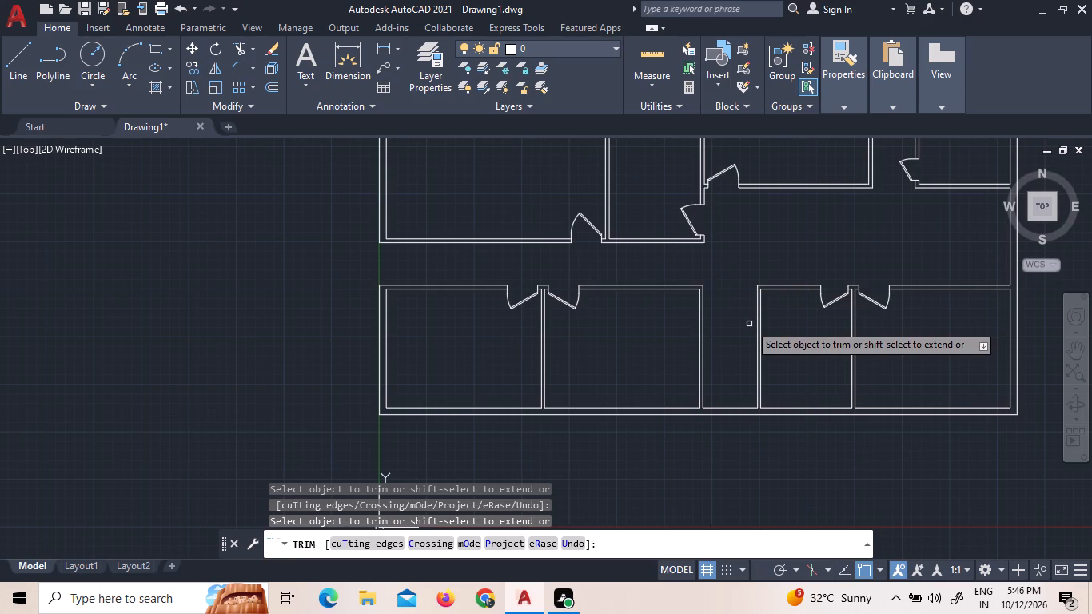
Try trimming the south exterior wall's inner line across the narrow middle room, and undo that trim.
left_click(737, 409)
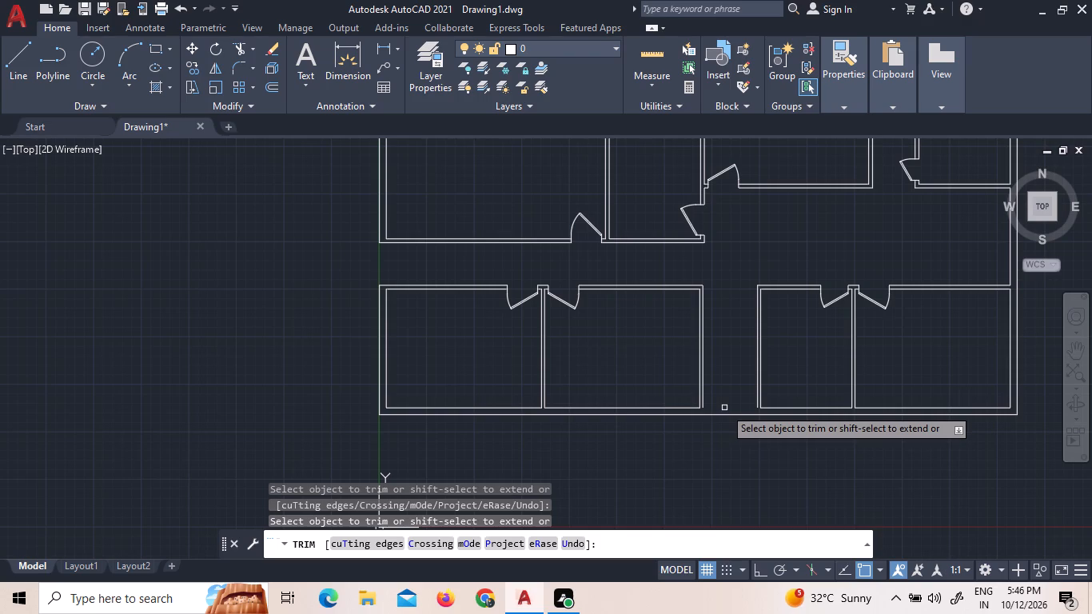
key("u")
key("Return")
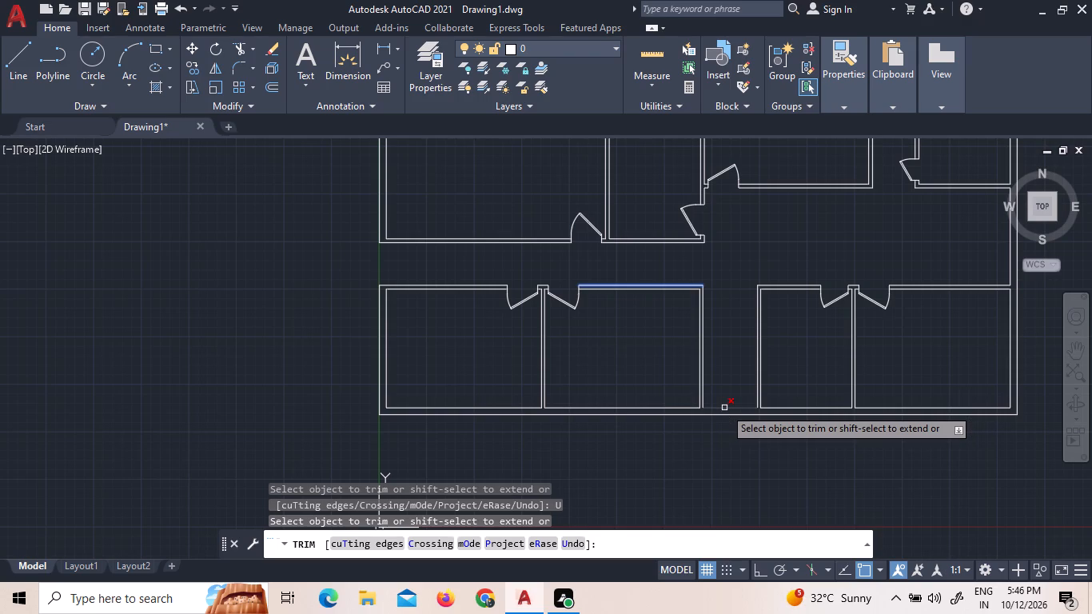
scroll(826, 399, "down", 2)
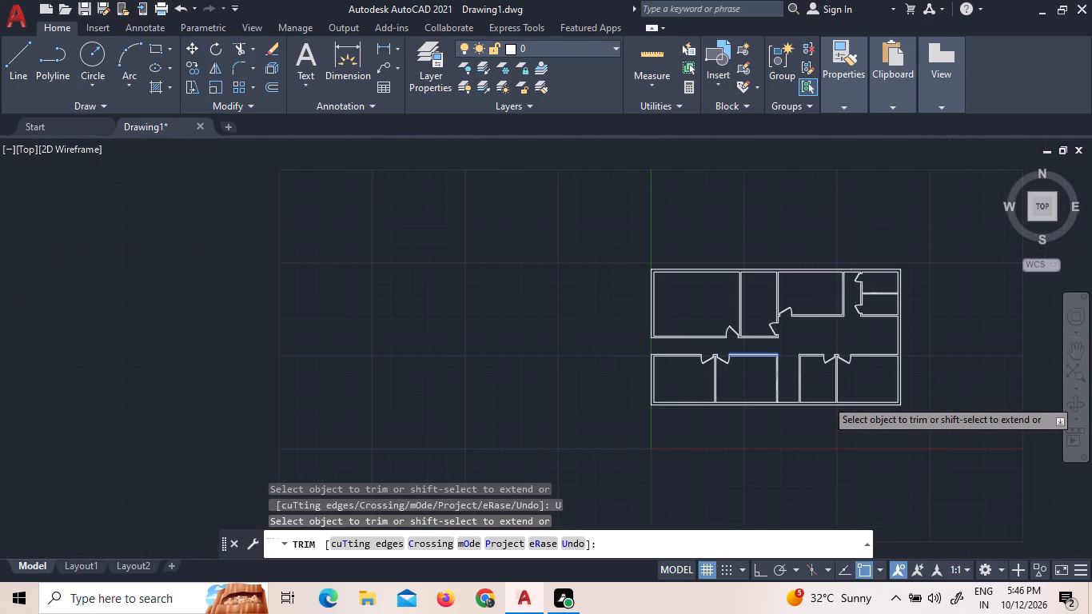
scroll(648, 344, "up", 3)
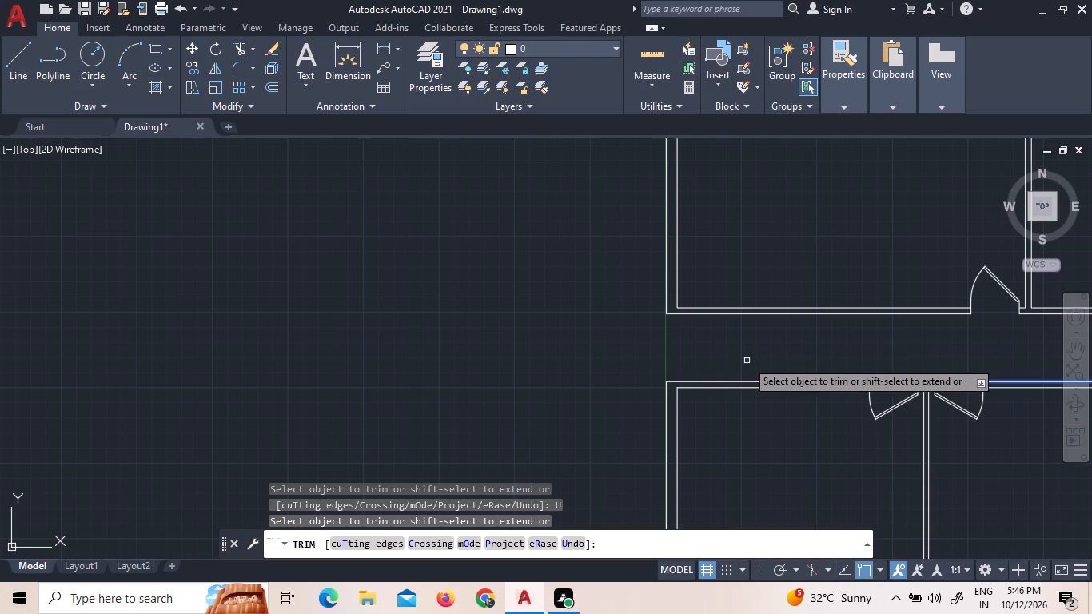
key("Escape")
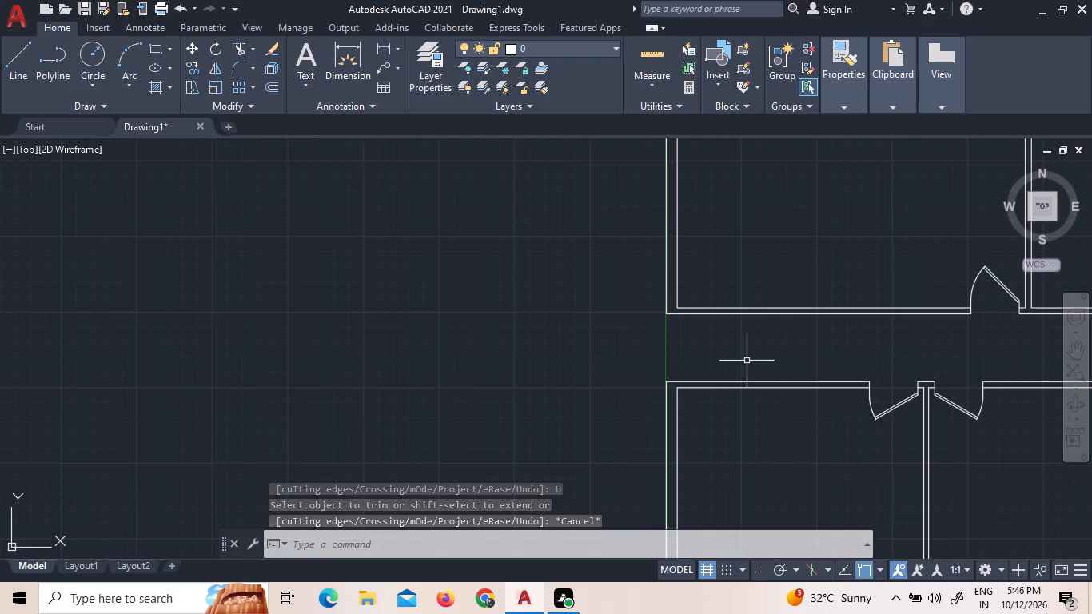
Extend the west exterior wall's outer line from the north room down across the corridor's open end.
type("EX")
key("space")
key("space")
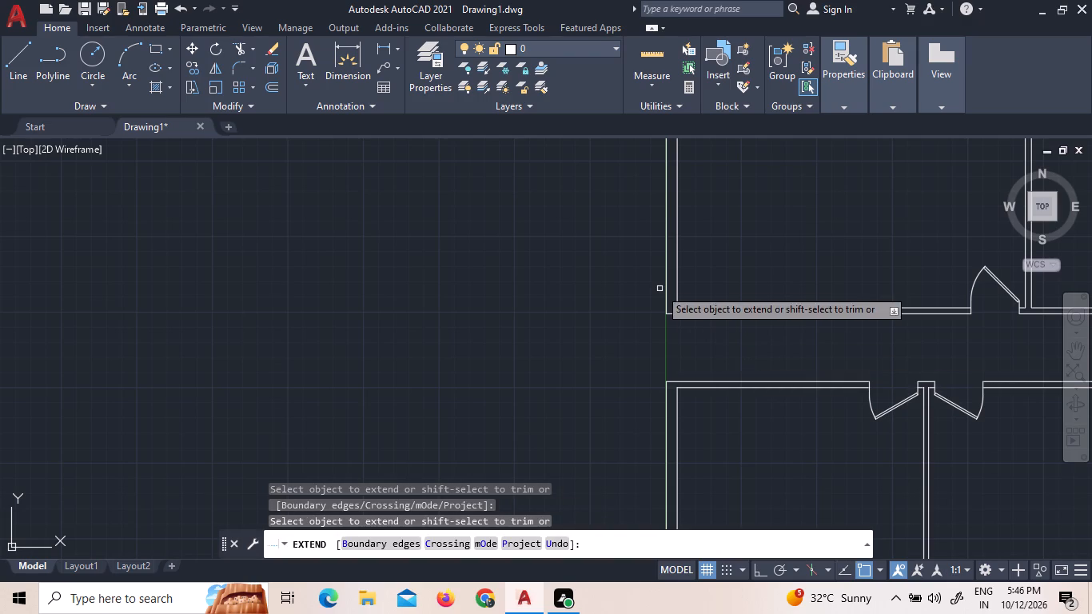
left_click(667, 285)
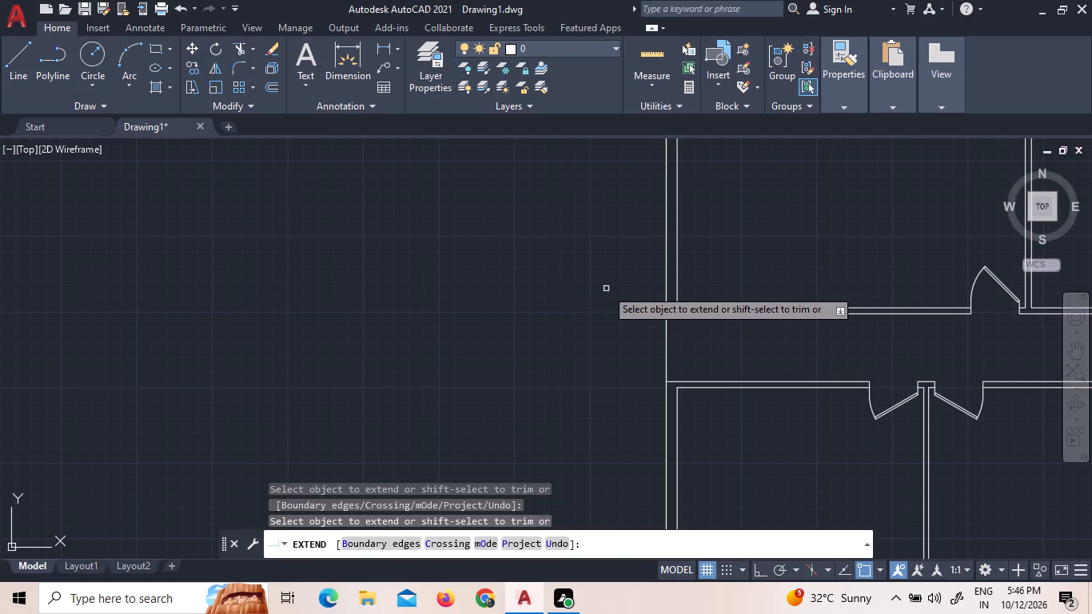
key("Escape")
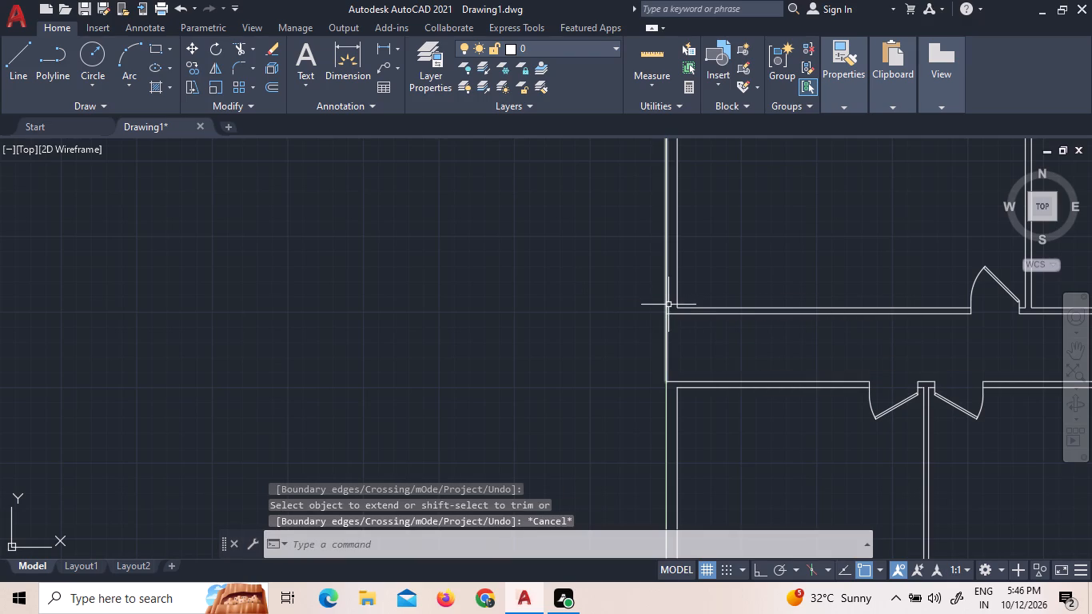
Extend the southwest room's west inner wall line up to the corridor's south wall's north line.
scroll(678, 385, "up", 1)
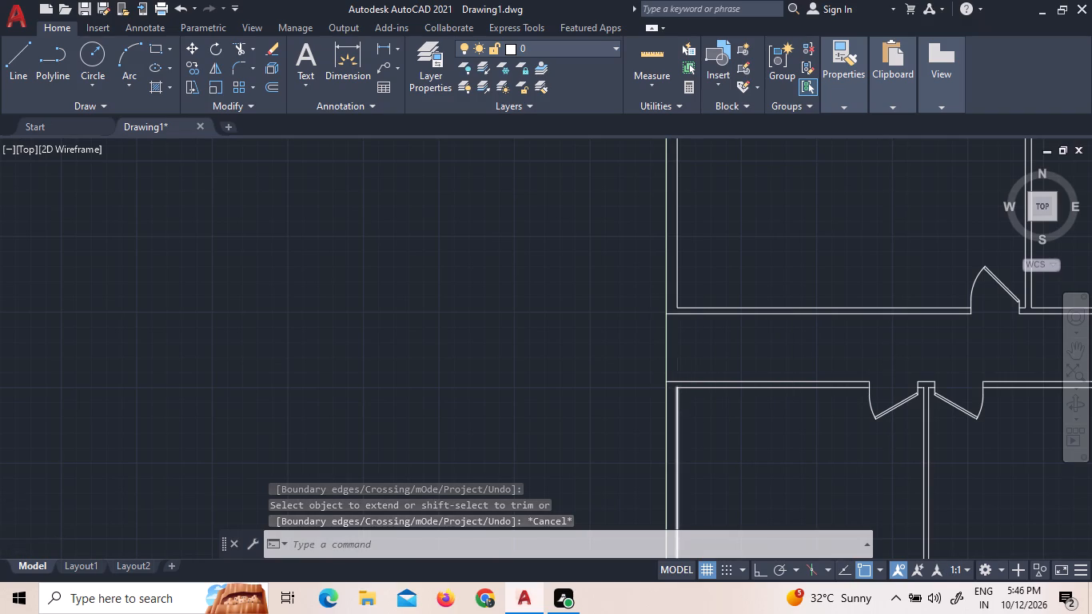
scroll(678, 385, "up", 2)
left_click(636, 378)
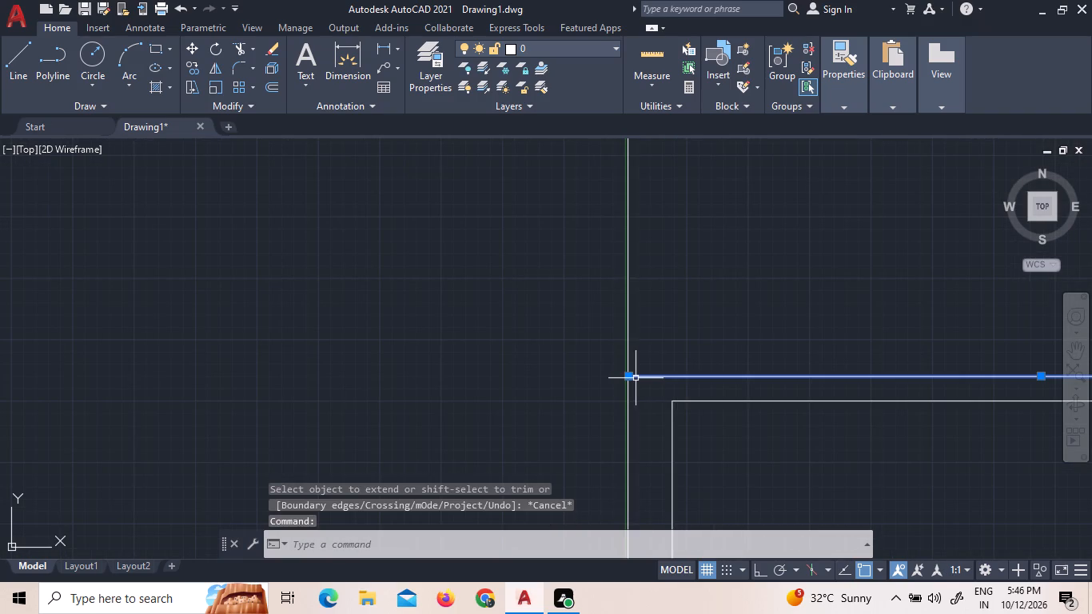
key("Escape")
key("Escape")
type("EX")
key("space")
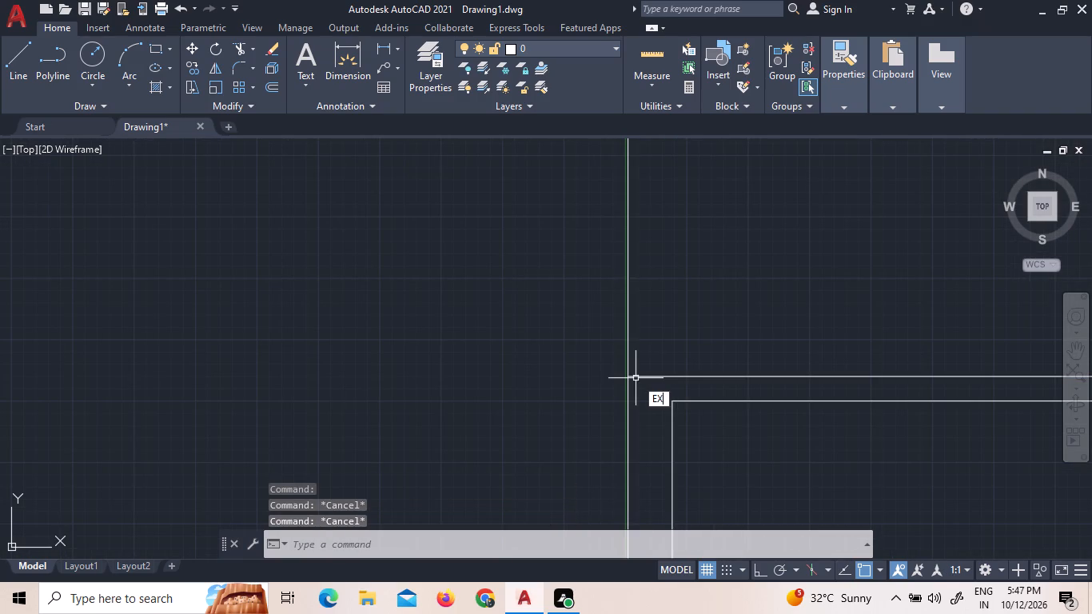
key("space")
left_click(670, 413)
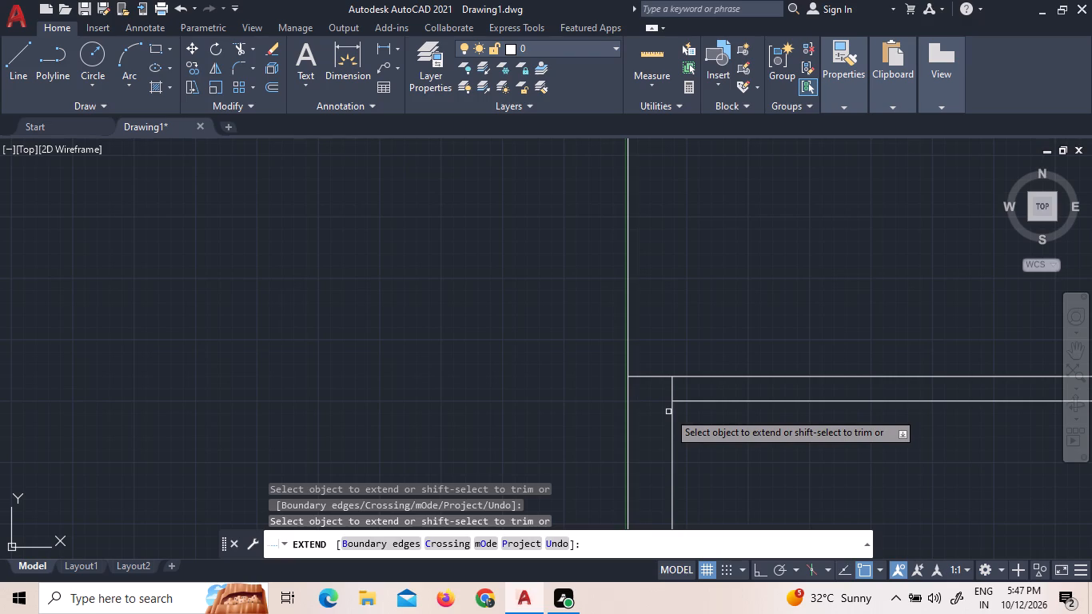
key("Escape")
Trim the corridor's south wall's north line across the thickness of the west exterior wall.
type("TR")
key("space")
key("space")
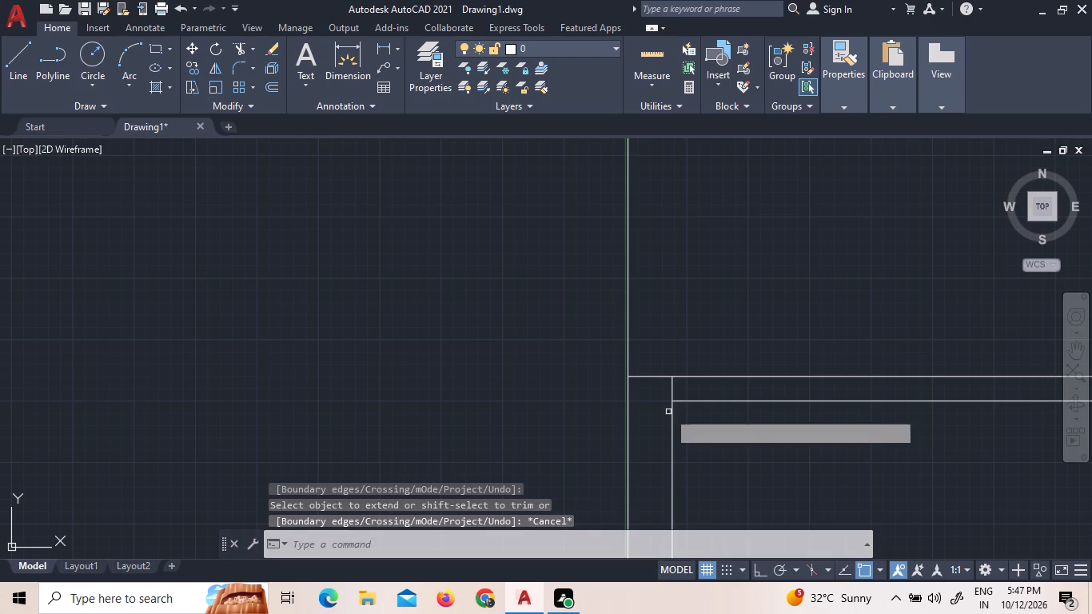
left_click(652, 375)
With Ortho on, draw a 9" line closing the exterior wall's thickness at the corridor's southwest corner, from the inner to the outer line.
left_click(30, 68)
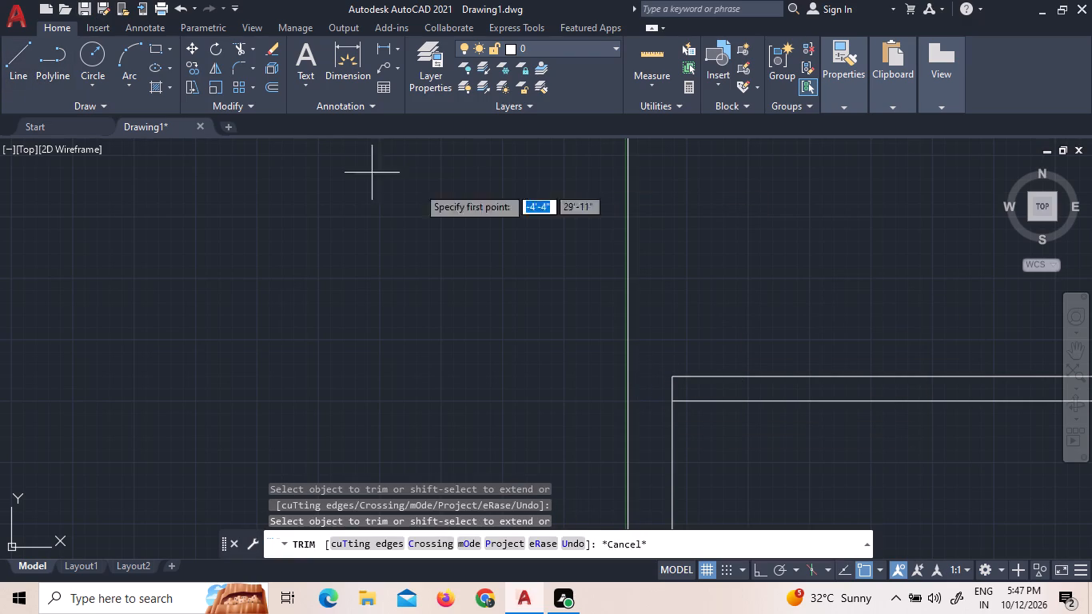
left_click(668, 374)
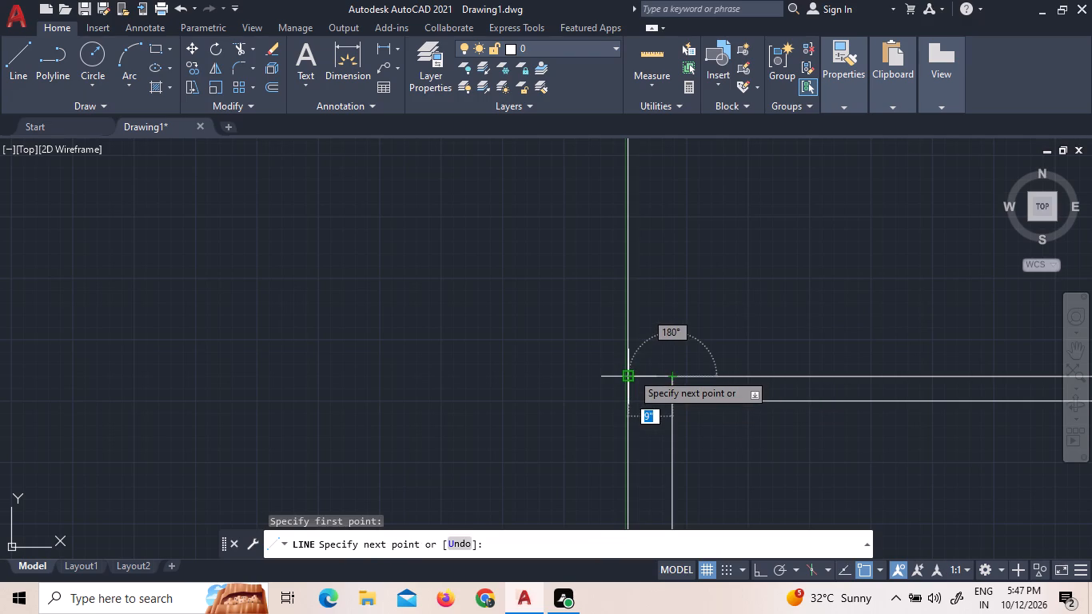
scroll(631, 372, "up", 3)
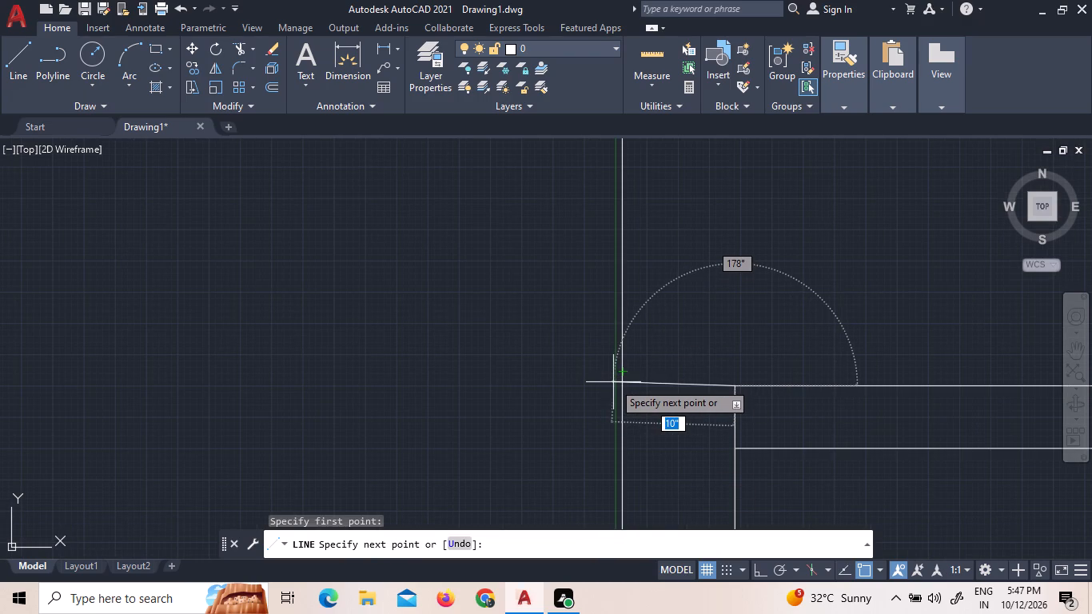
key("F8")
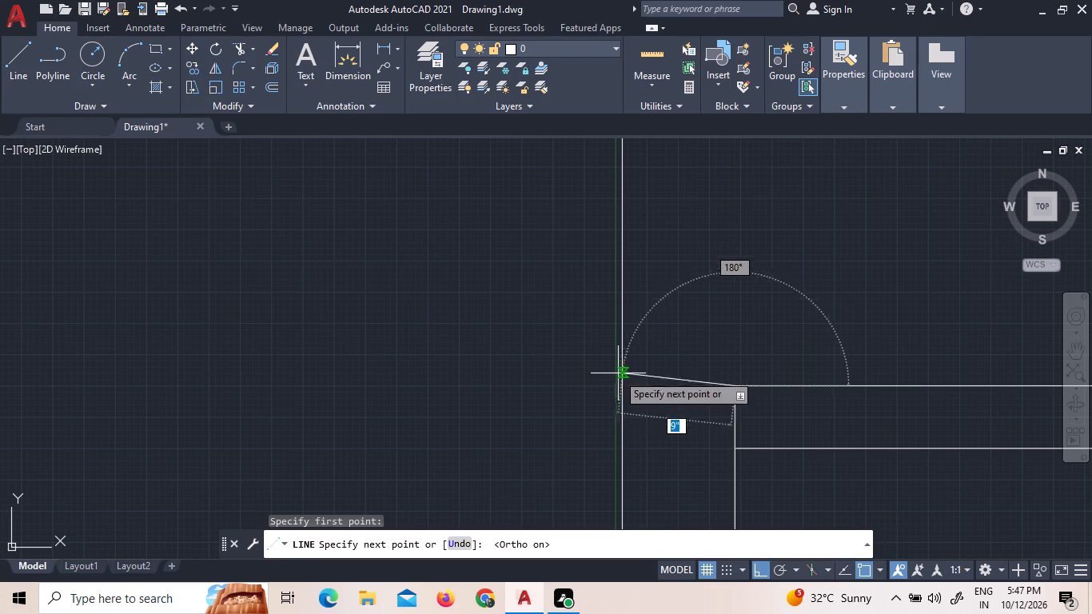
scroll(620, 403, "up", 3)
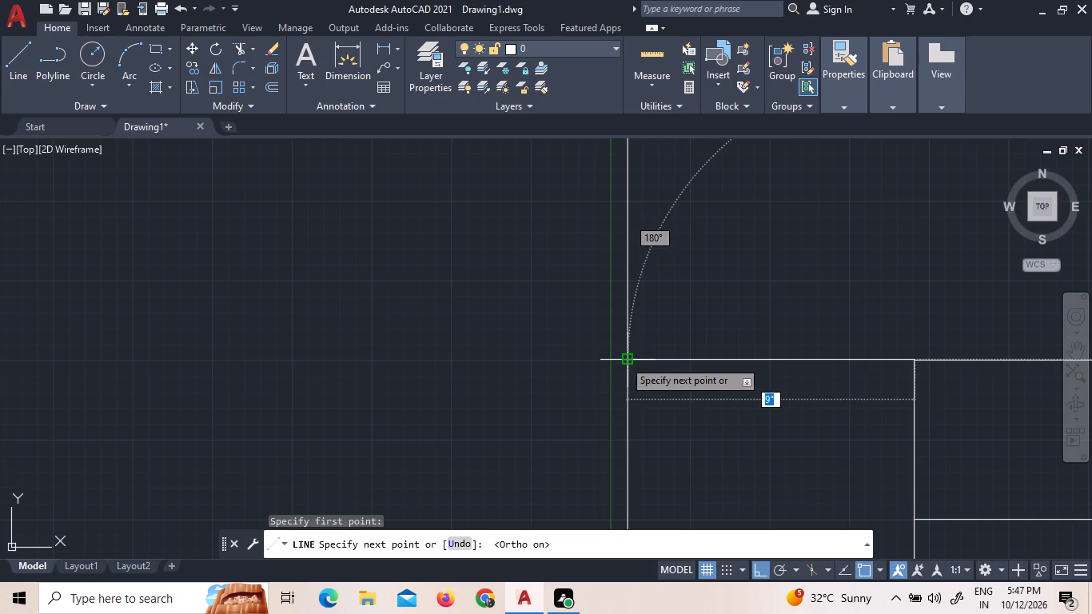
left_click(624, 360)
key("Escape")
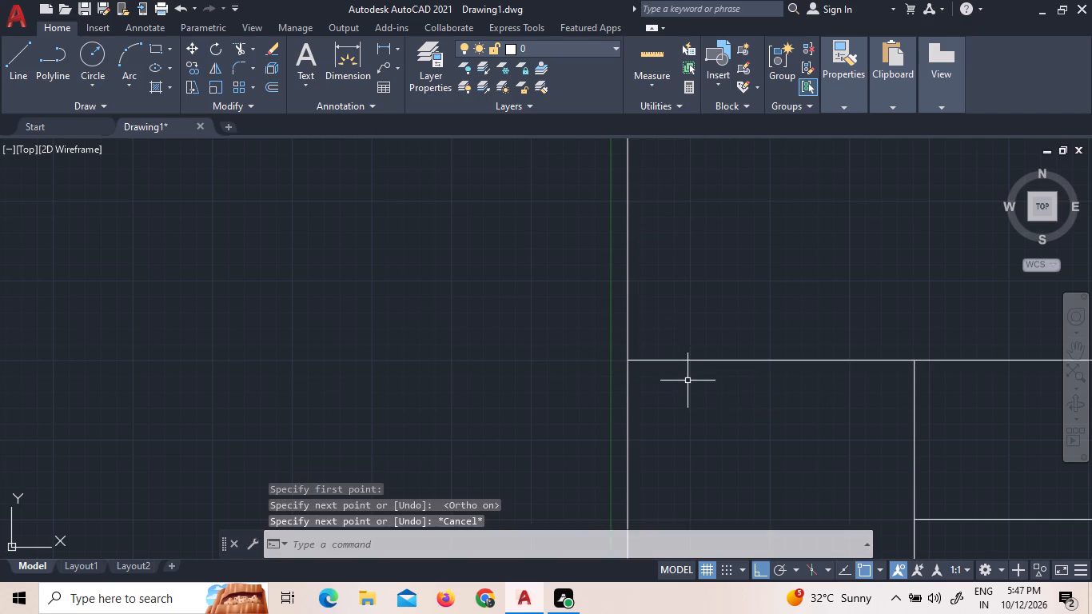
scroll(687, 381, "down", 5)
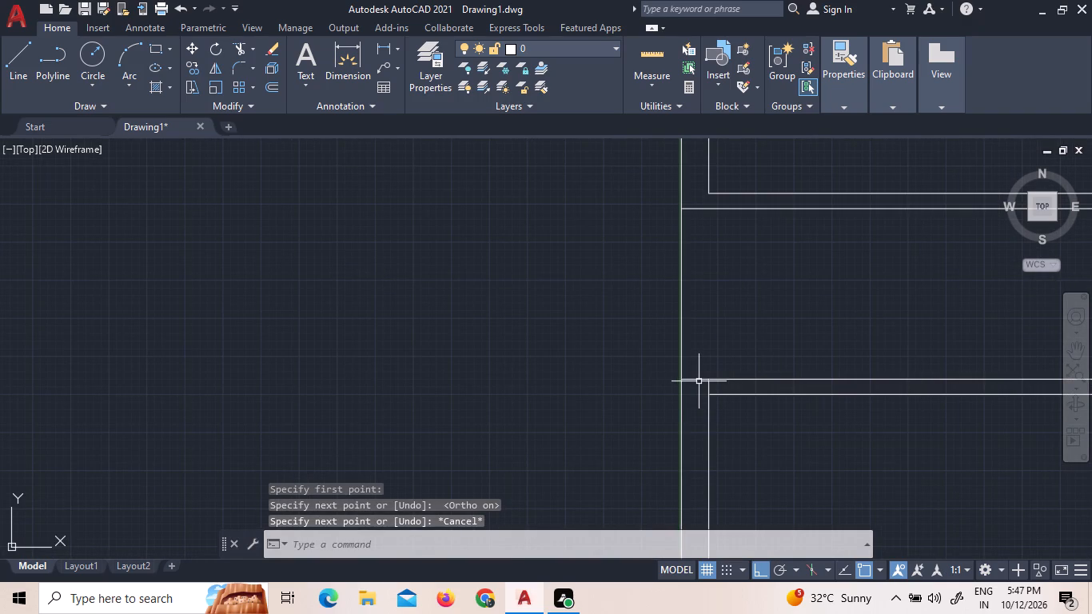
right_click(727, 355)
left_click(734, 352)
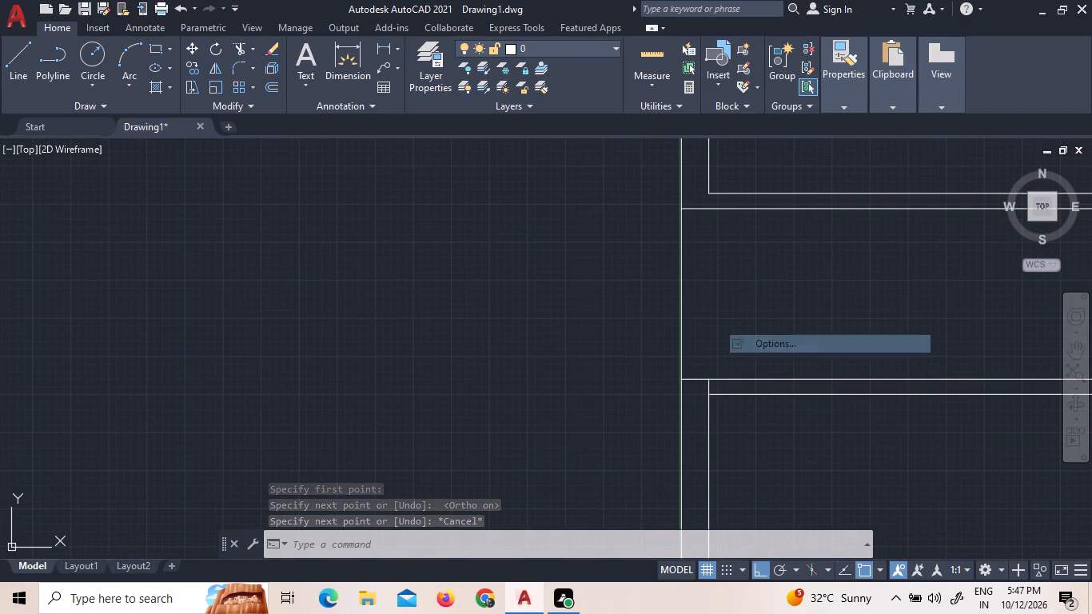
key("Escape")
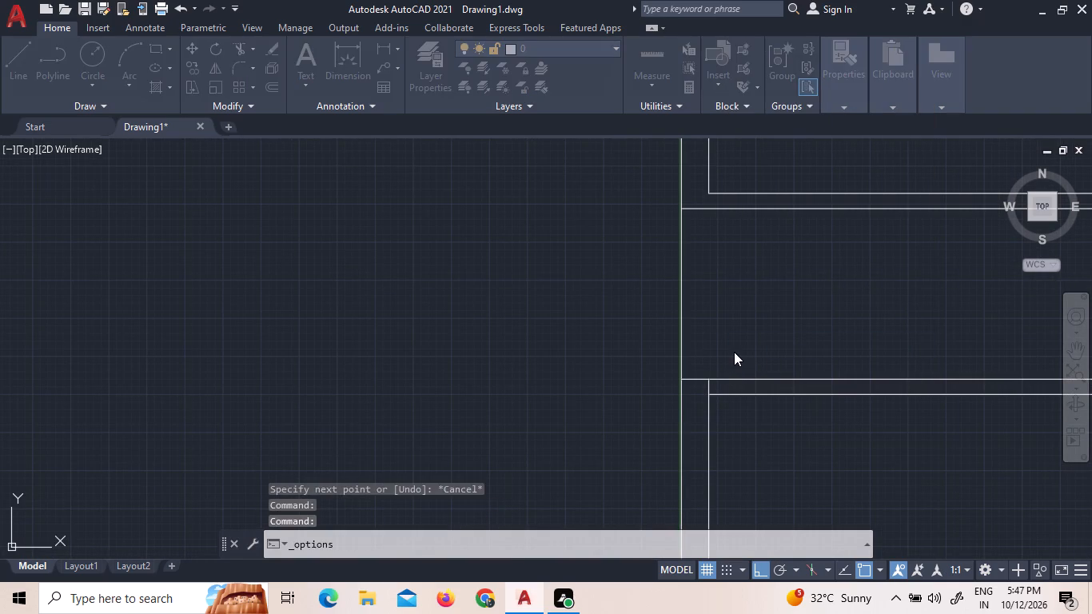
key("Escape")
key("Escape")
Insert a Door - Imperial block from the Architectural tool palette near the west end of the corridor's south wall.
type("TP")
key("Return")
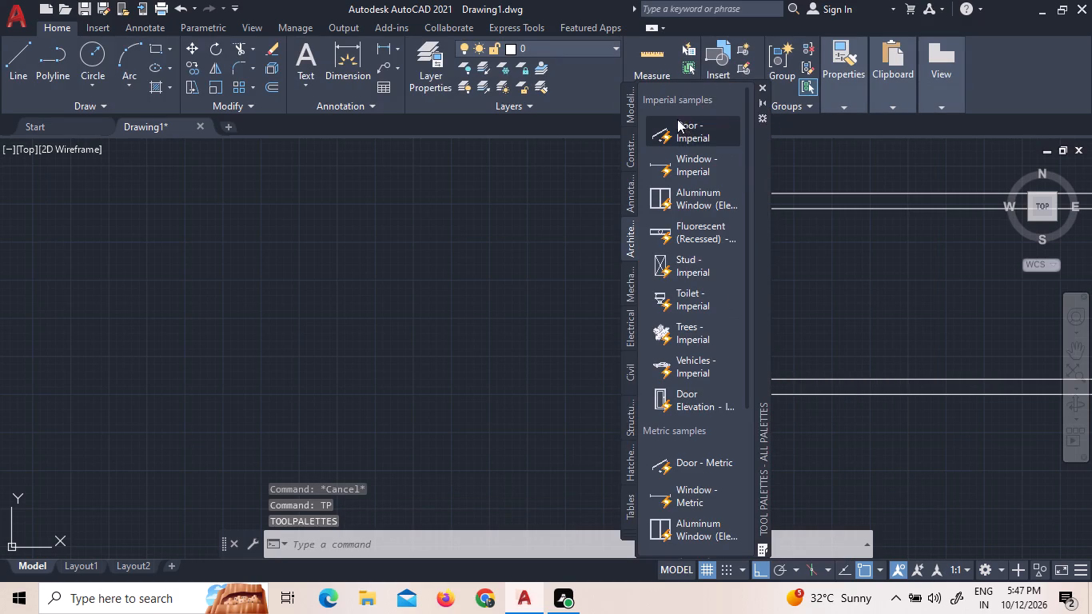
left_click_drag(686, 126, 452, 275)
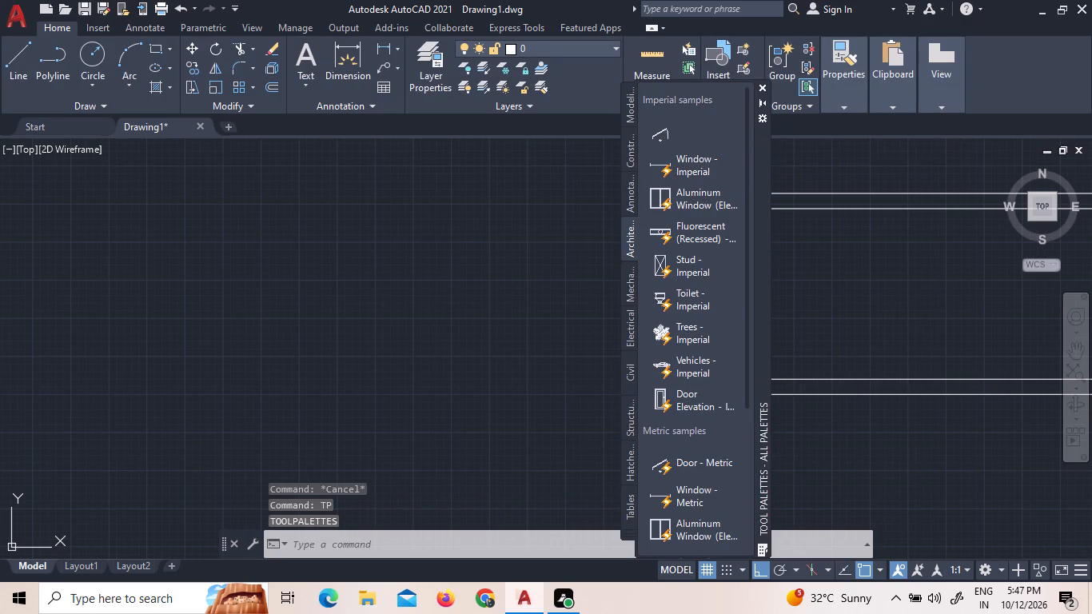
left_click(763, 87)
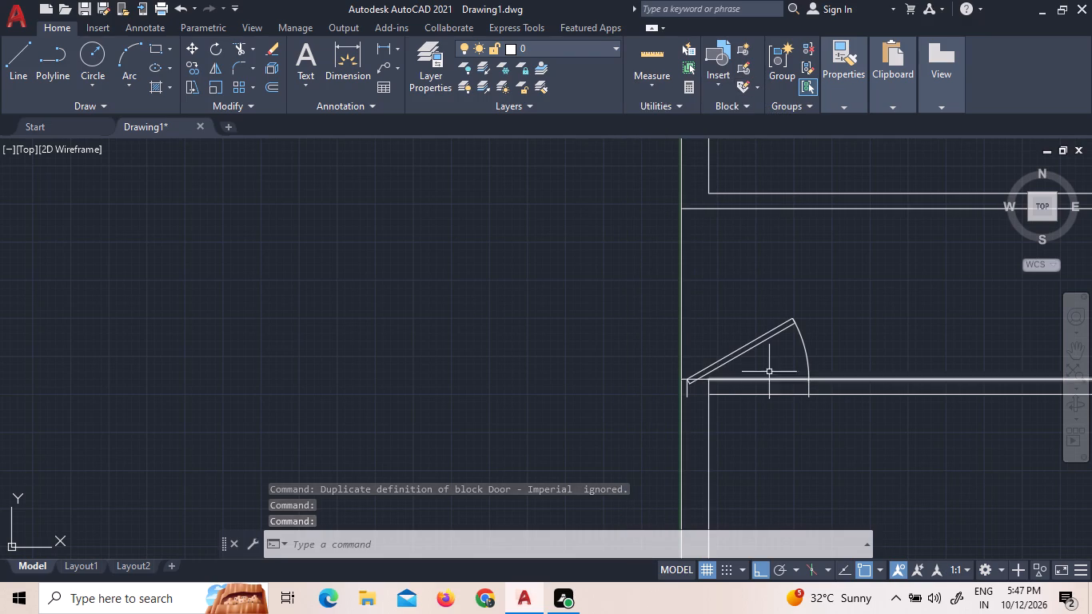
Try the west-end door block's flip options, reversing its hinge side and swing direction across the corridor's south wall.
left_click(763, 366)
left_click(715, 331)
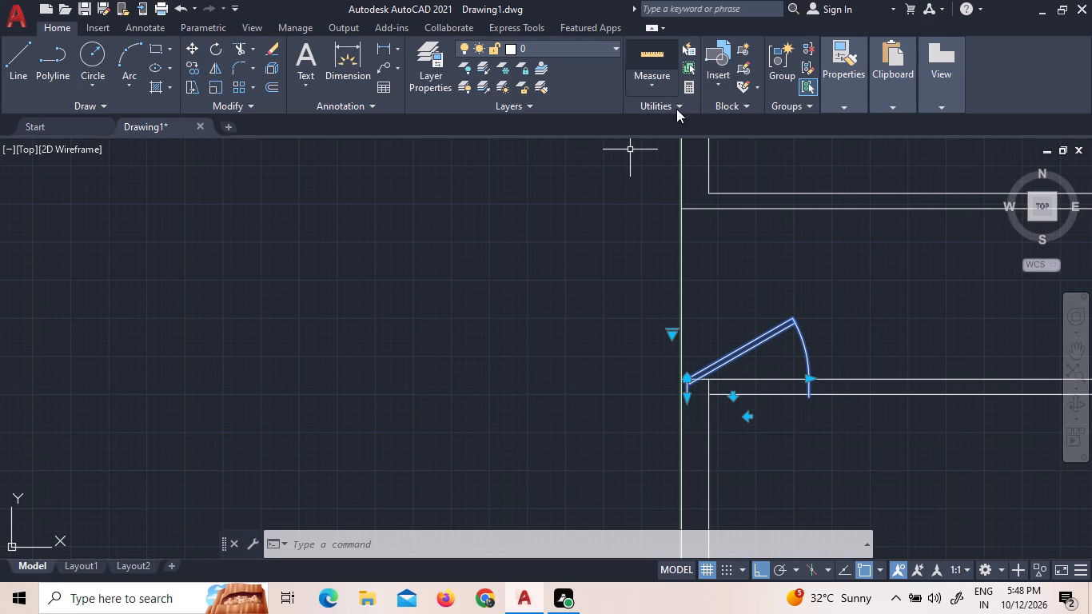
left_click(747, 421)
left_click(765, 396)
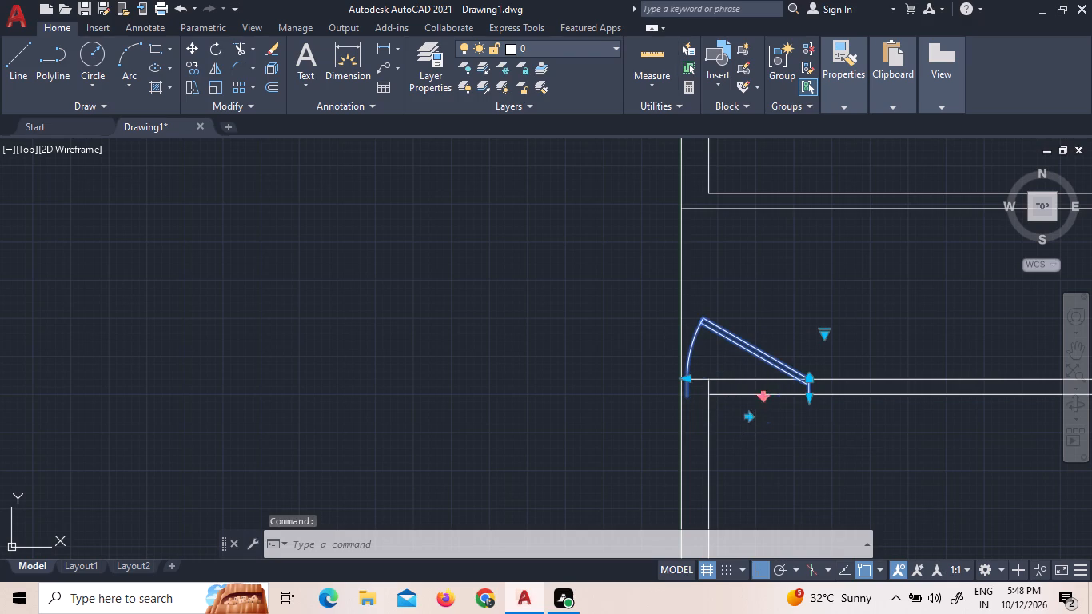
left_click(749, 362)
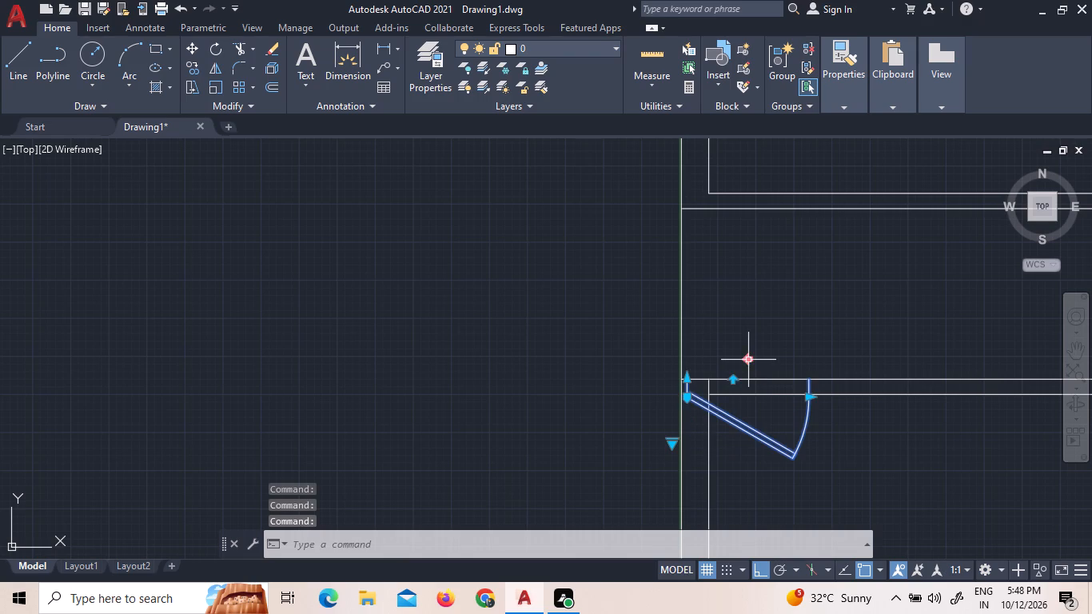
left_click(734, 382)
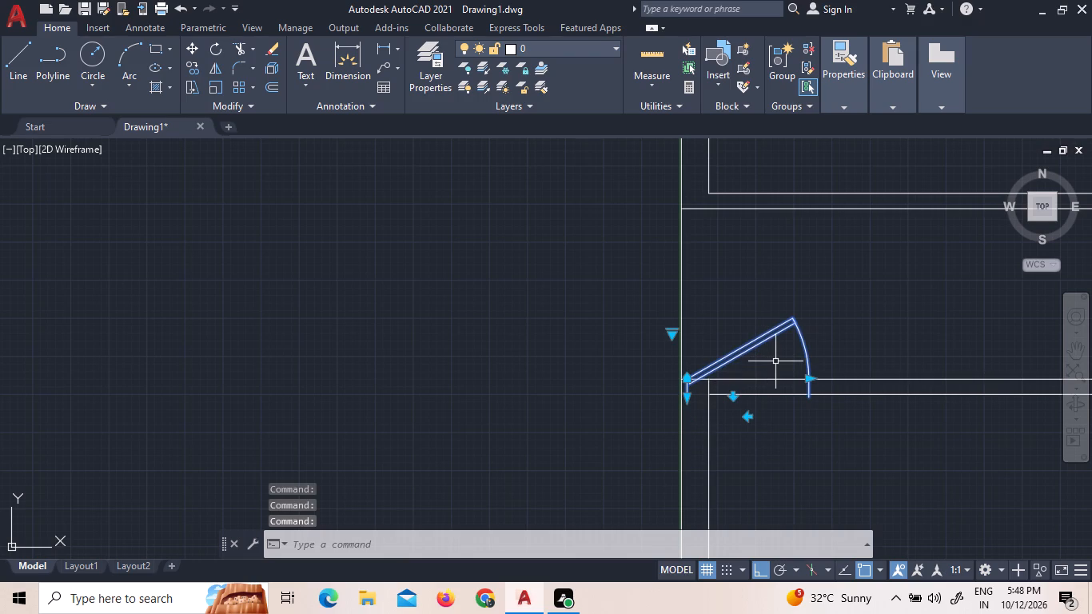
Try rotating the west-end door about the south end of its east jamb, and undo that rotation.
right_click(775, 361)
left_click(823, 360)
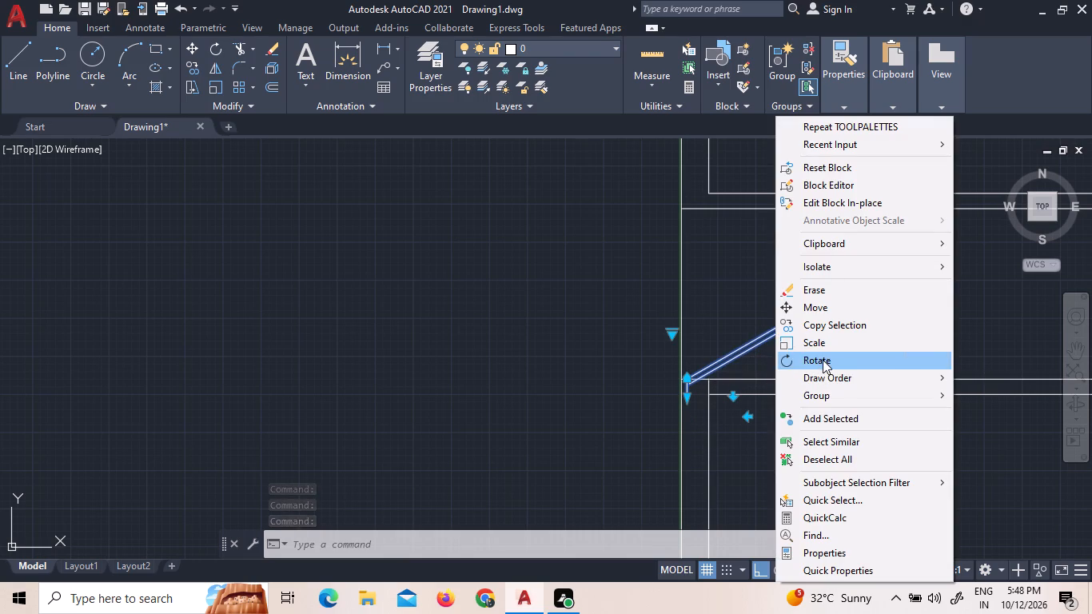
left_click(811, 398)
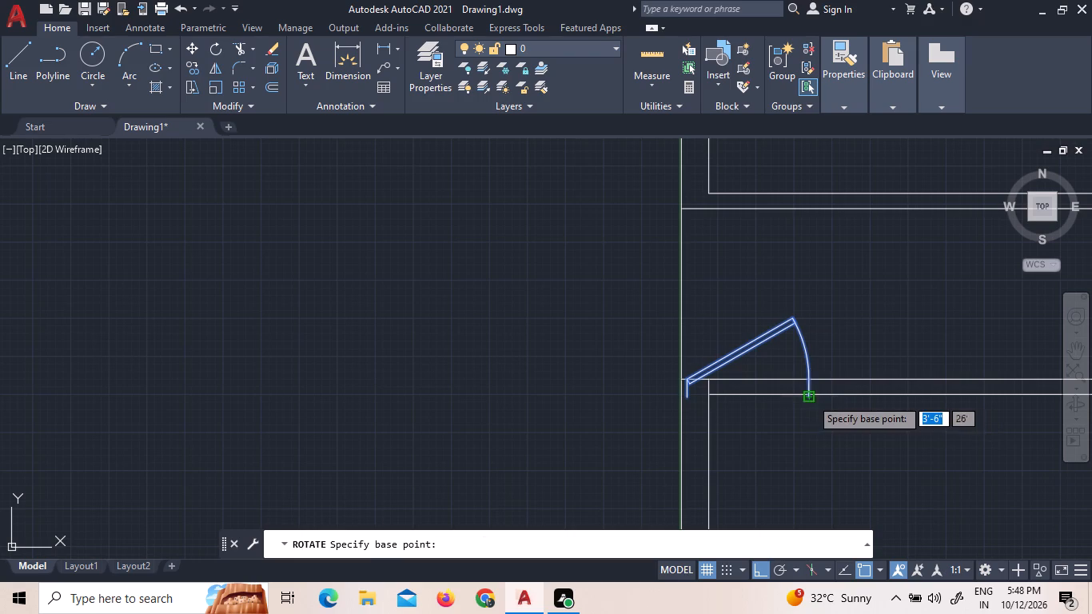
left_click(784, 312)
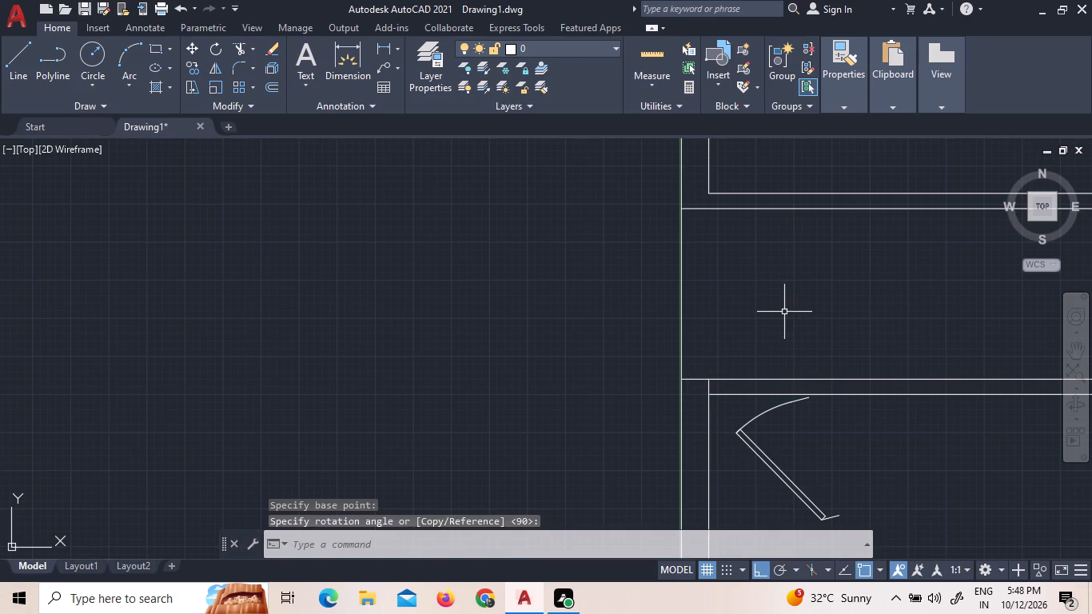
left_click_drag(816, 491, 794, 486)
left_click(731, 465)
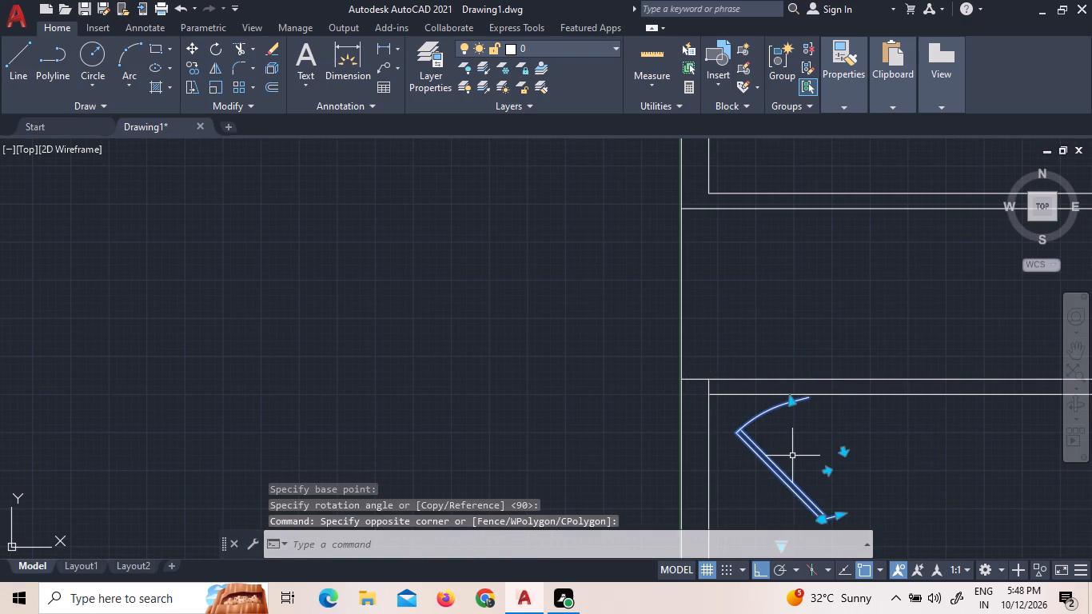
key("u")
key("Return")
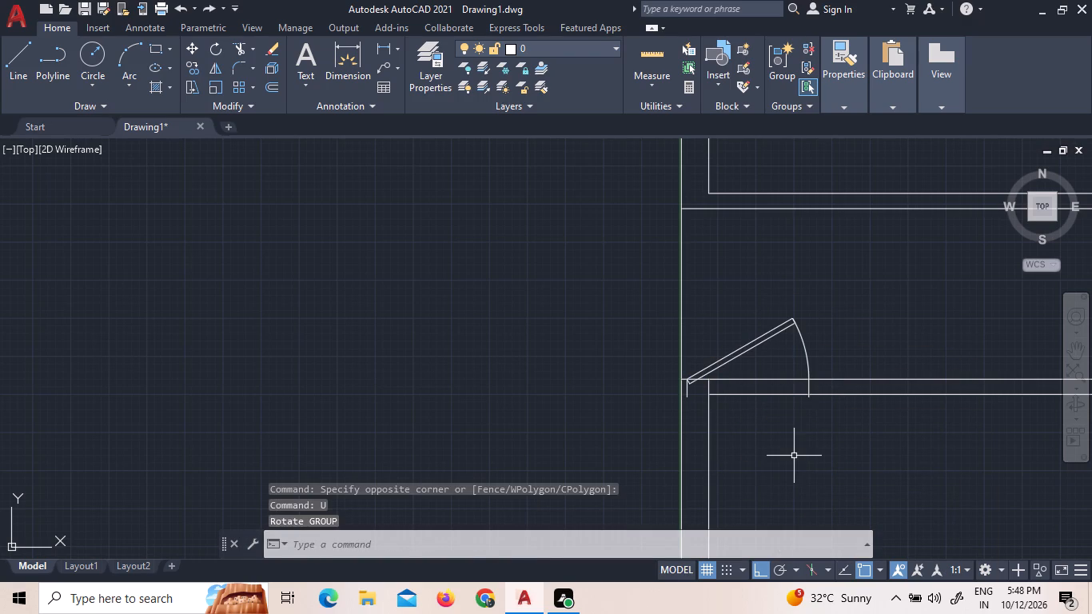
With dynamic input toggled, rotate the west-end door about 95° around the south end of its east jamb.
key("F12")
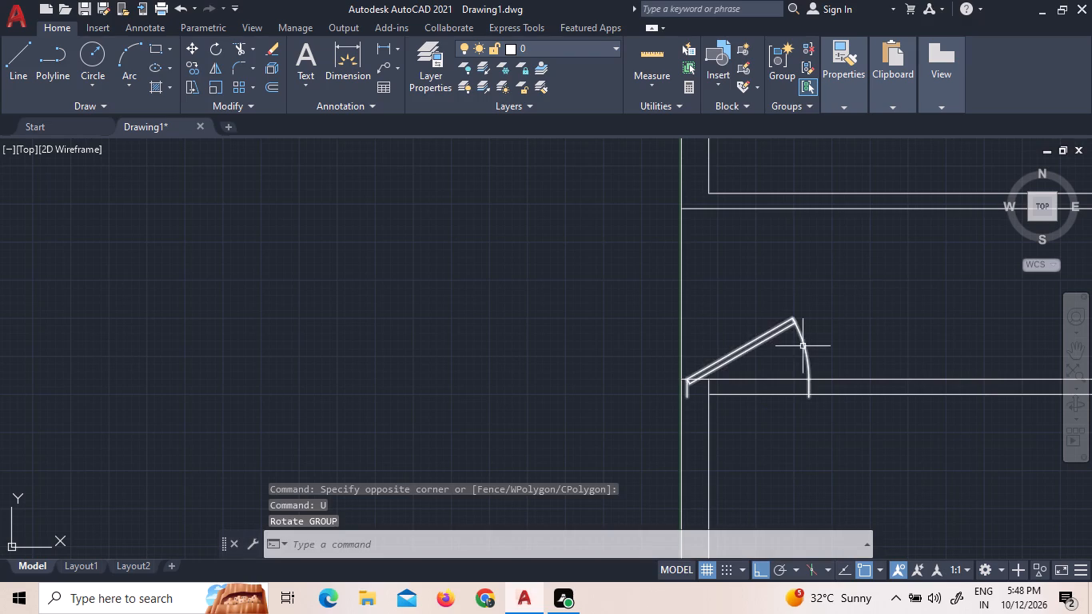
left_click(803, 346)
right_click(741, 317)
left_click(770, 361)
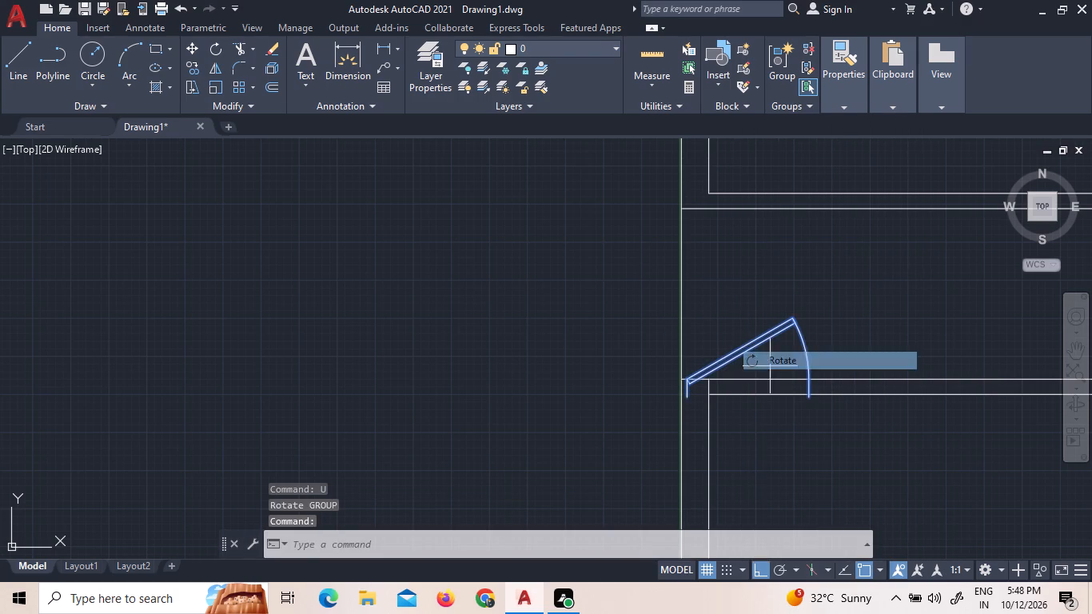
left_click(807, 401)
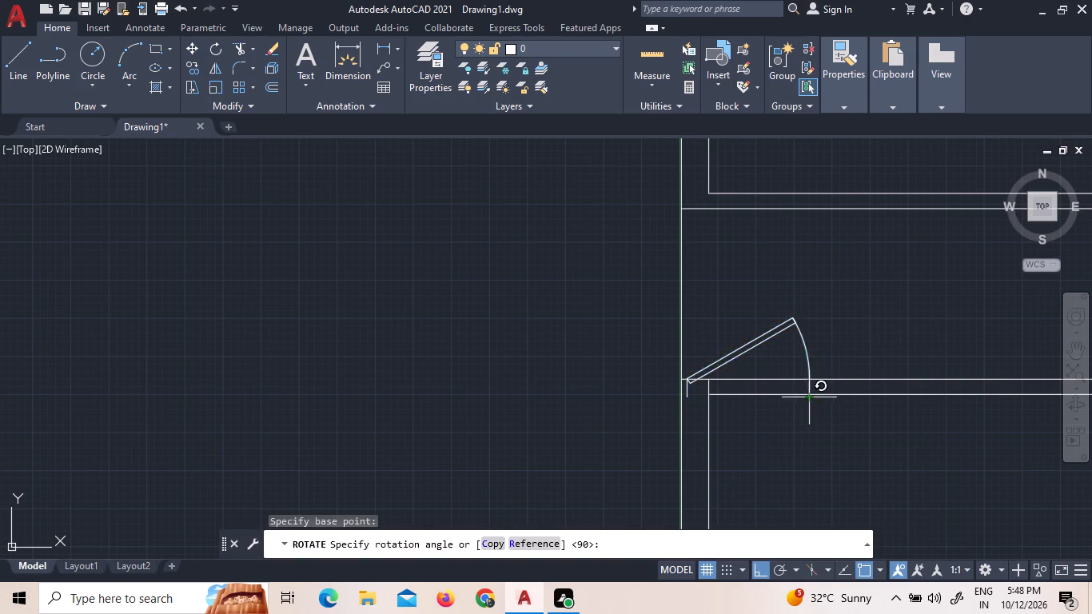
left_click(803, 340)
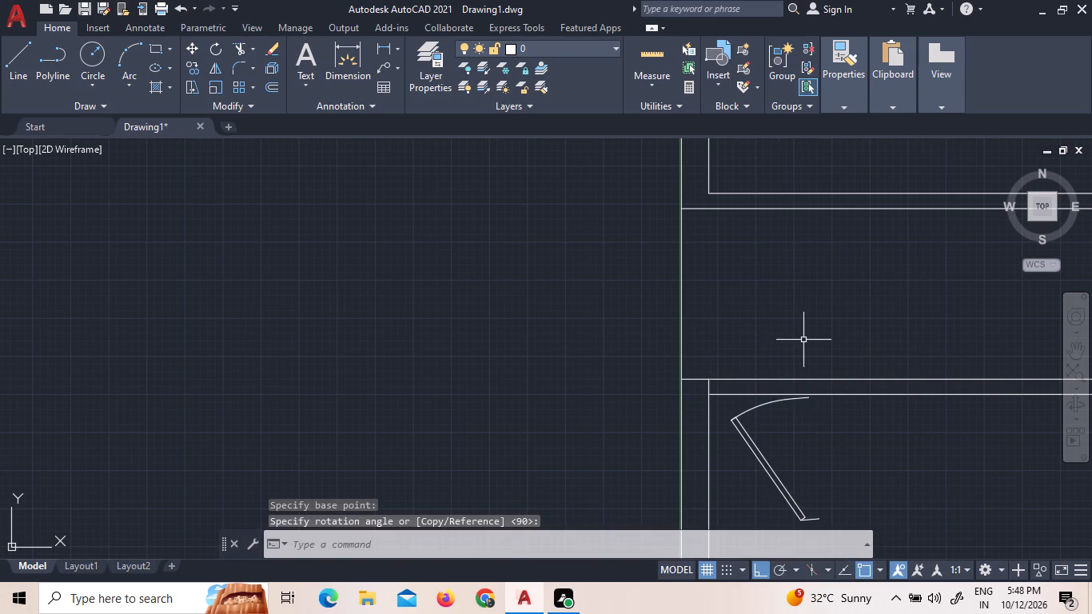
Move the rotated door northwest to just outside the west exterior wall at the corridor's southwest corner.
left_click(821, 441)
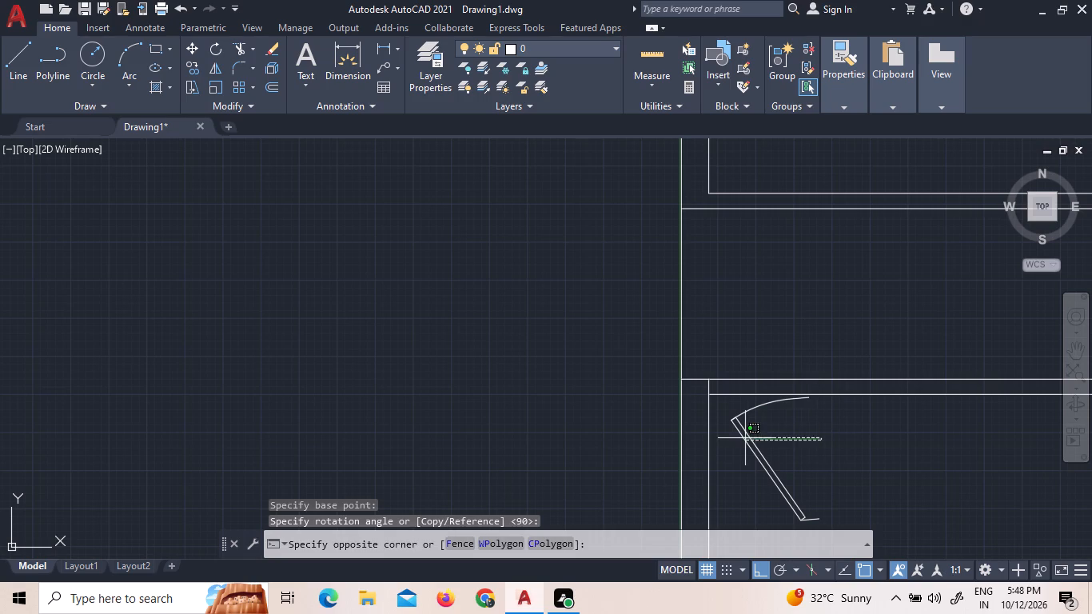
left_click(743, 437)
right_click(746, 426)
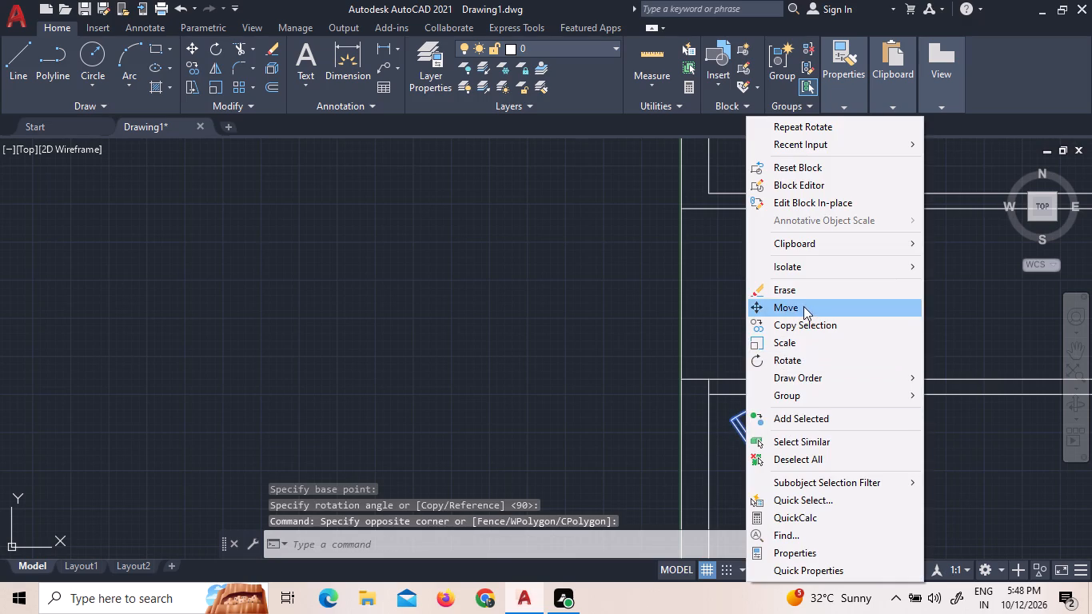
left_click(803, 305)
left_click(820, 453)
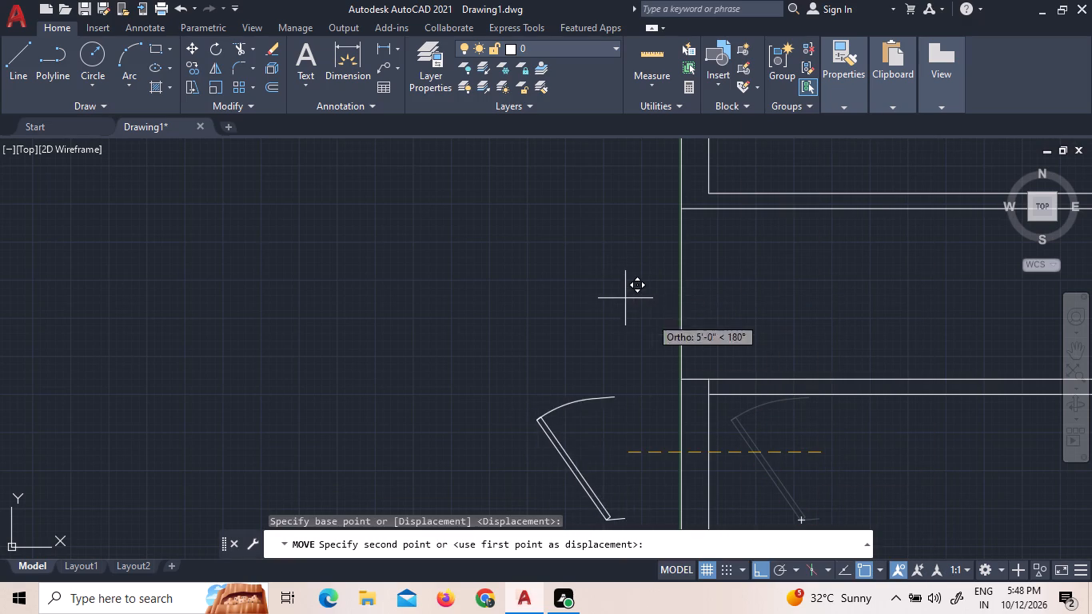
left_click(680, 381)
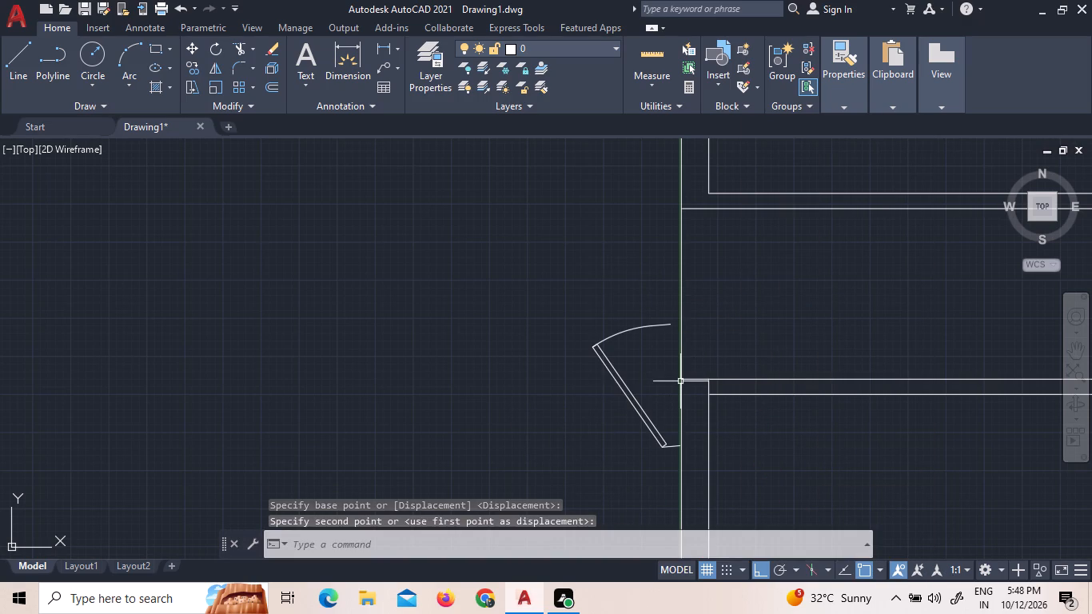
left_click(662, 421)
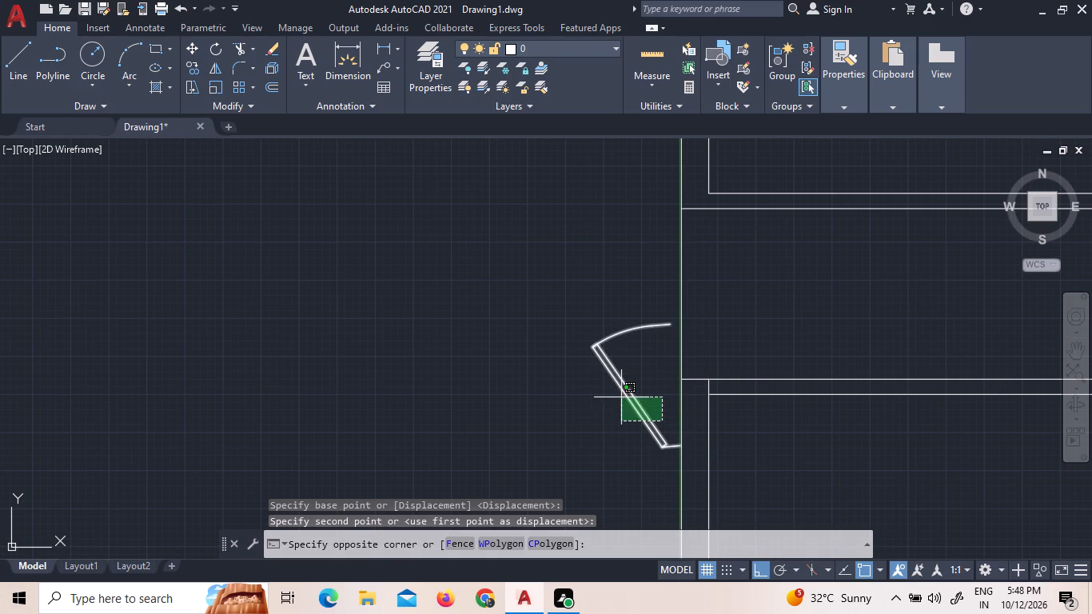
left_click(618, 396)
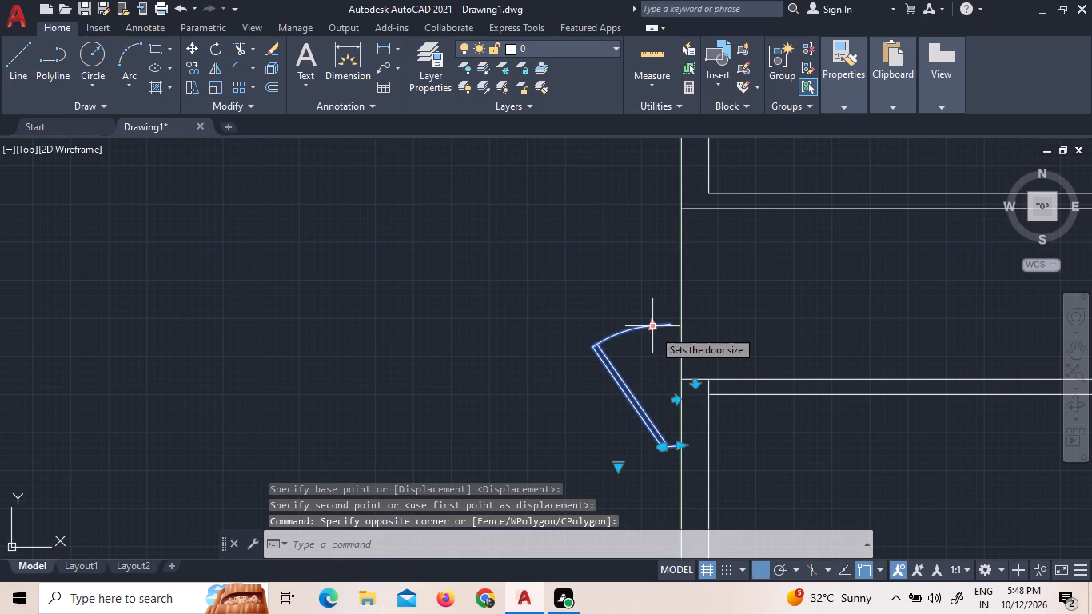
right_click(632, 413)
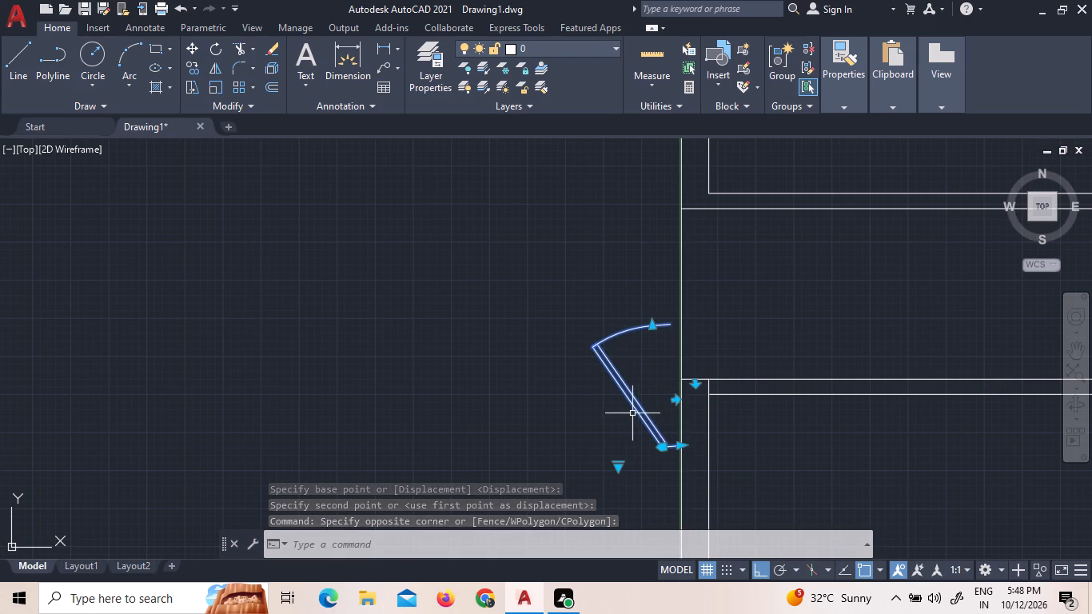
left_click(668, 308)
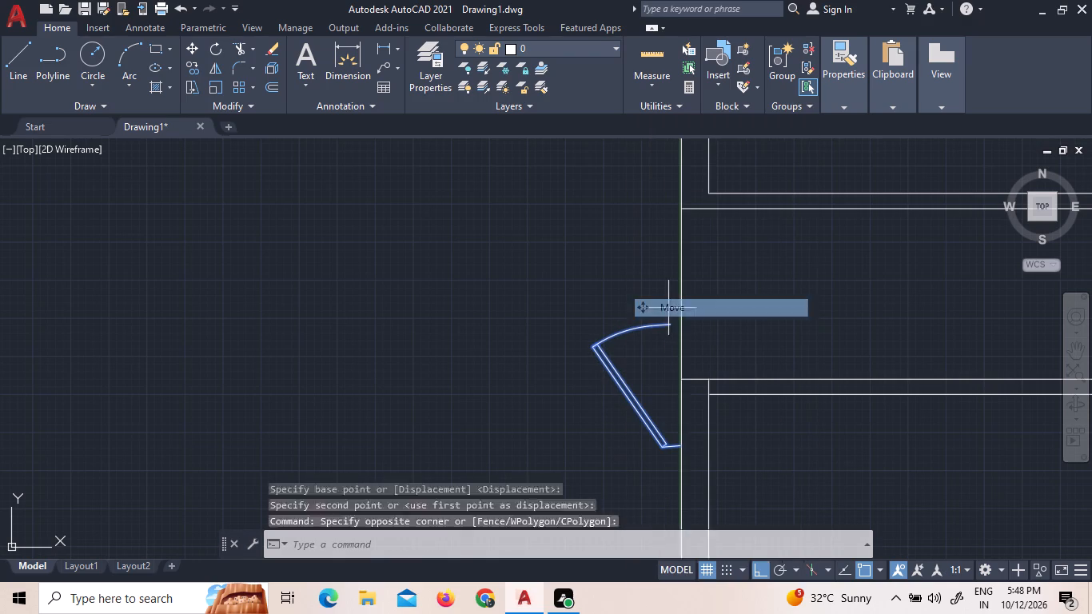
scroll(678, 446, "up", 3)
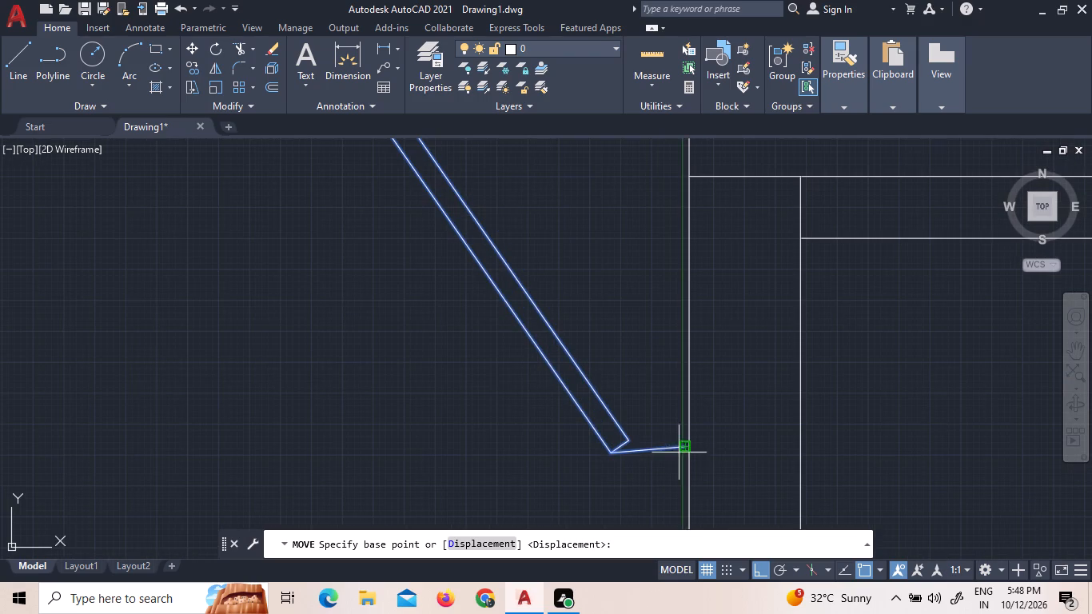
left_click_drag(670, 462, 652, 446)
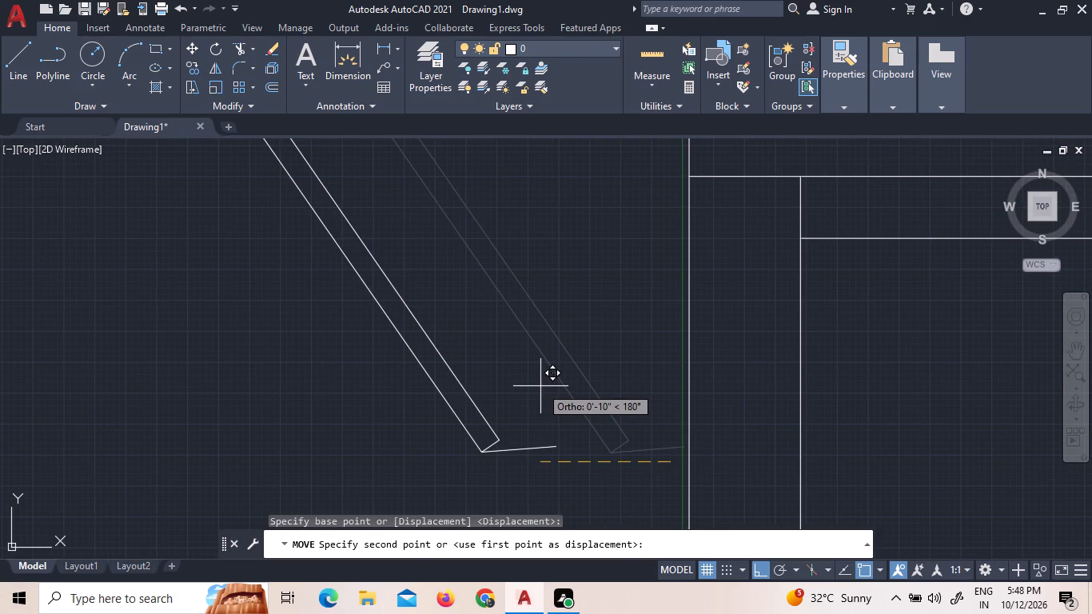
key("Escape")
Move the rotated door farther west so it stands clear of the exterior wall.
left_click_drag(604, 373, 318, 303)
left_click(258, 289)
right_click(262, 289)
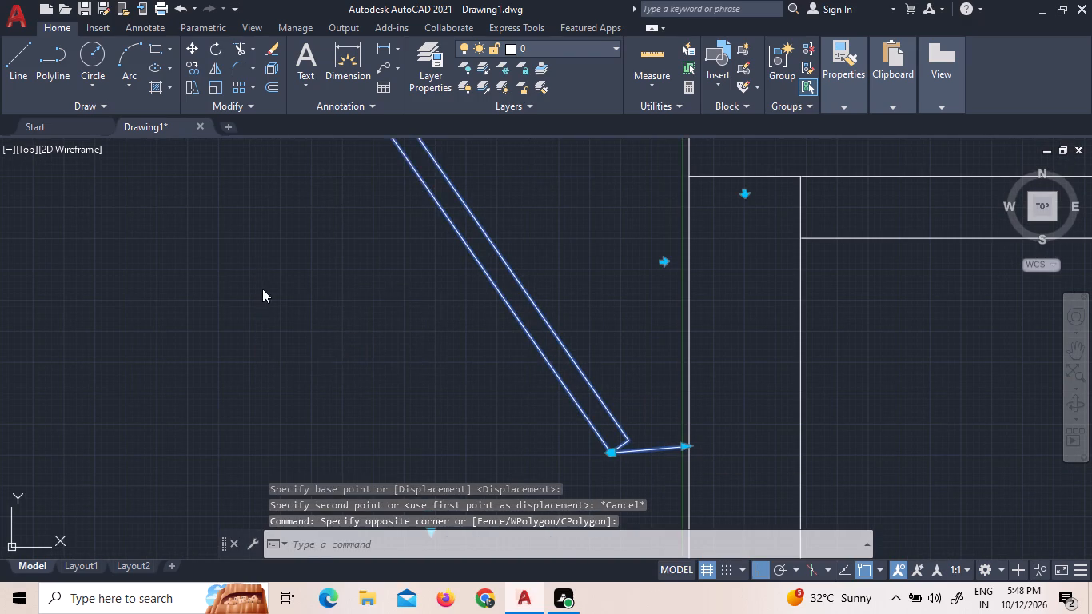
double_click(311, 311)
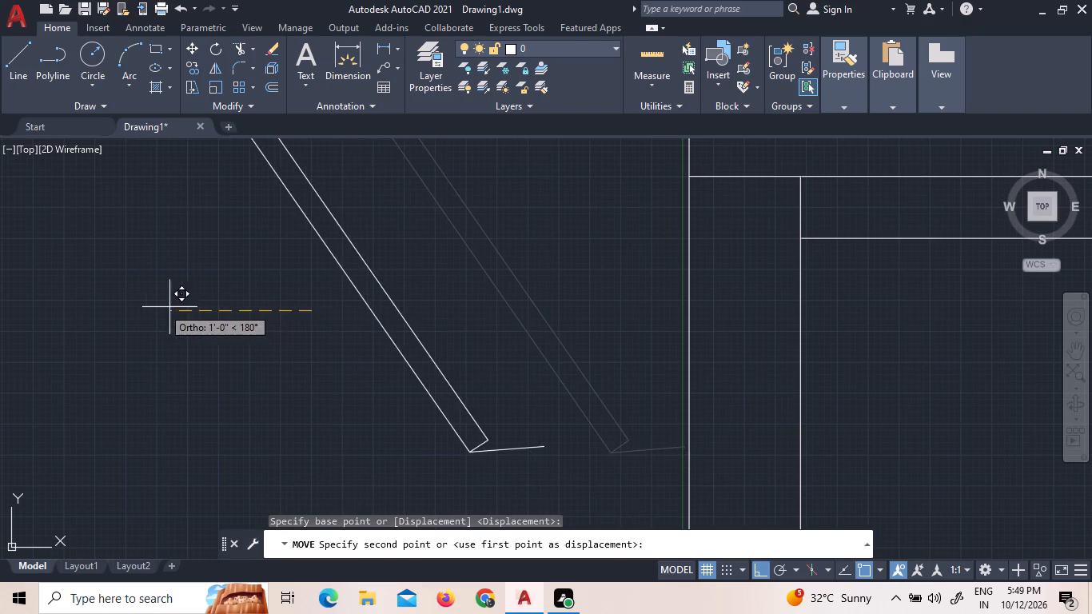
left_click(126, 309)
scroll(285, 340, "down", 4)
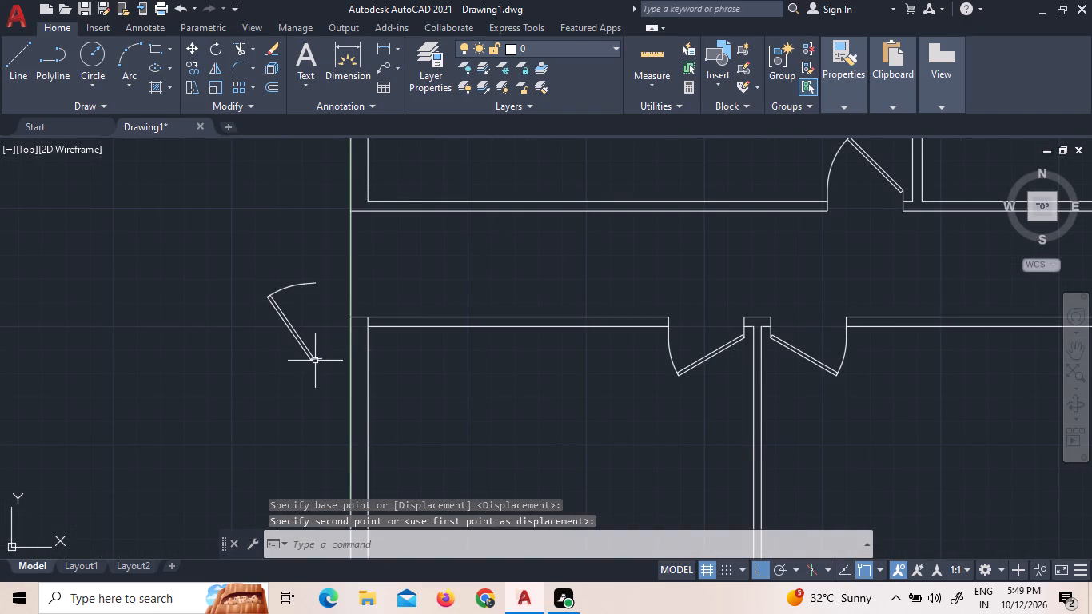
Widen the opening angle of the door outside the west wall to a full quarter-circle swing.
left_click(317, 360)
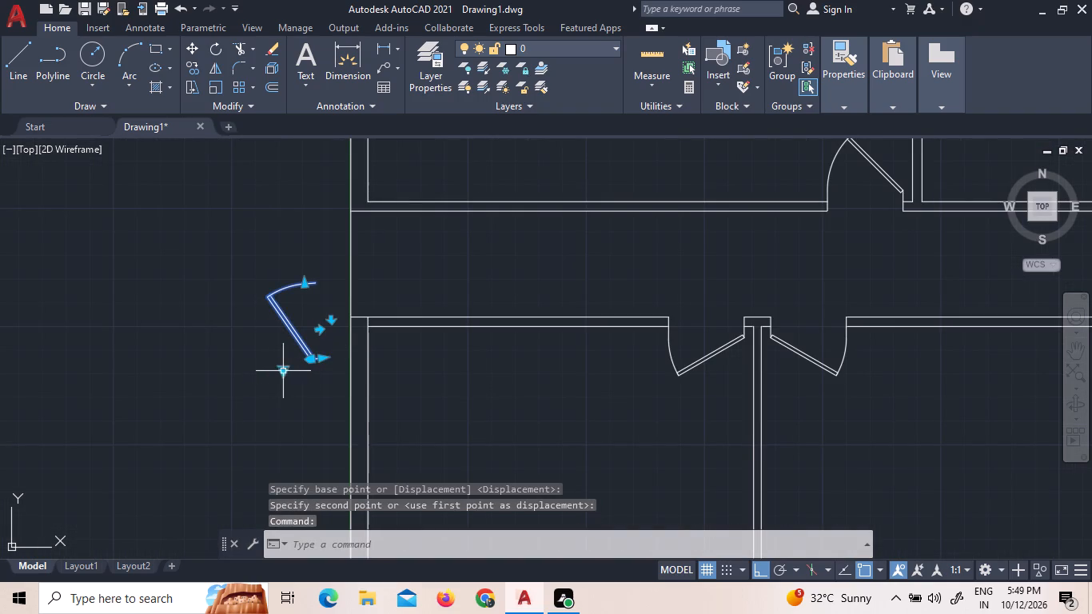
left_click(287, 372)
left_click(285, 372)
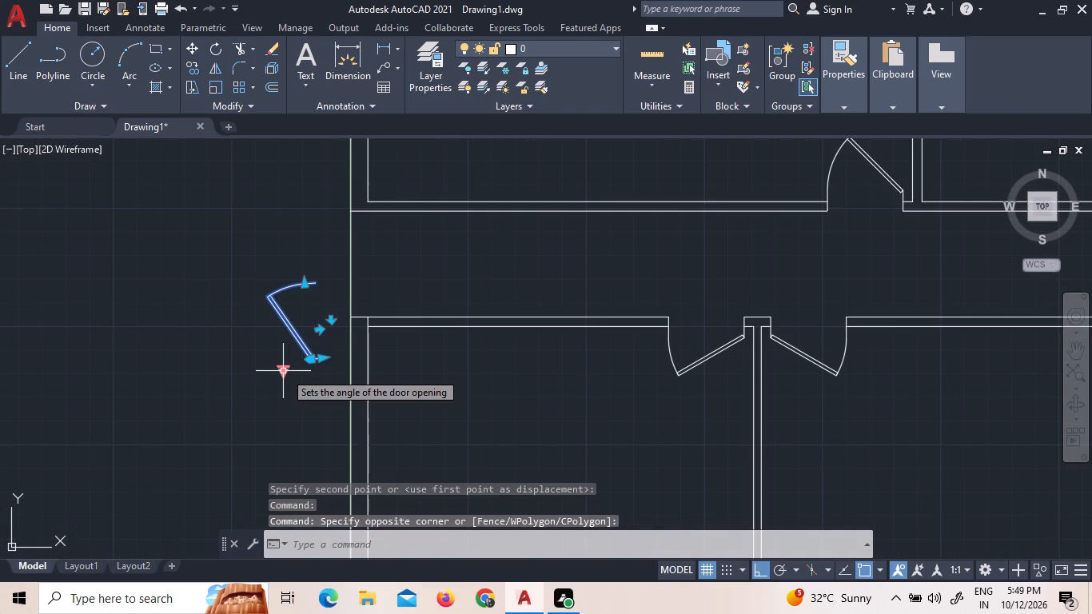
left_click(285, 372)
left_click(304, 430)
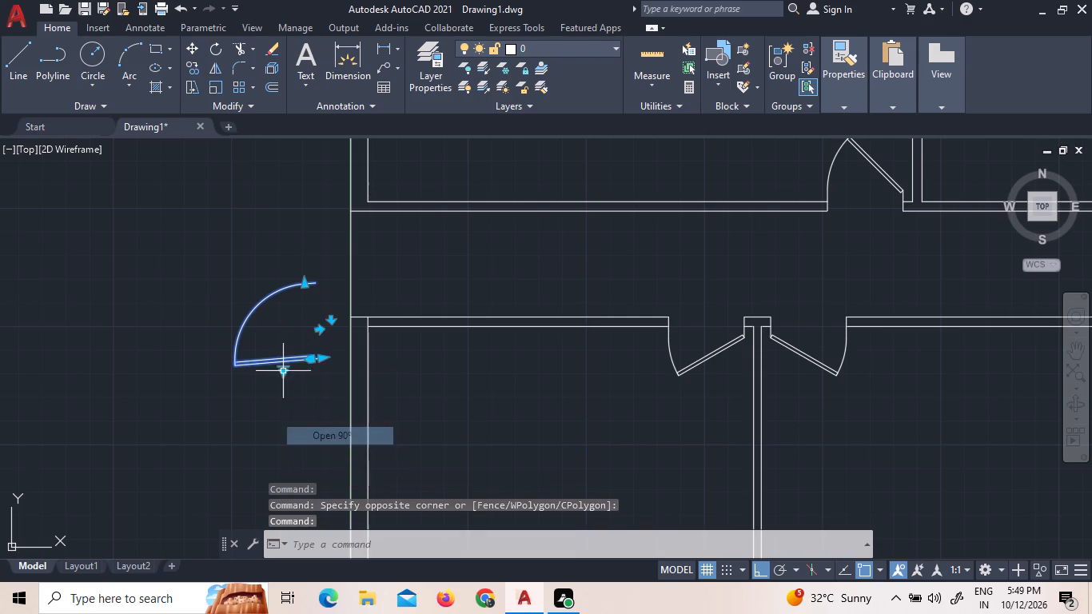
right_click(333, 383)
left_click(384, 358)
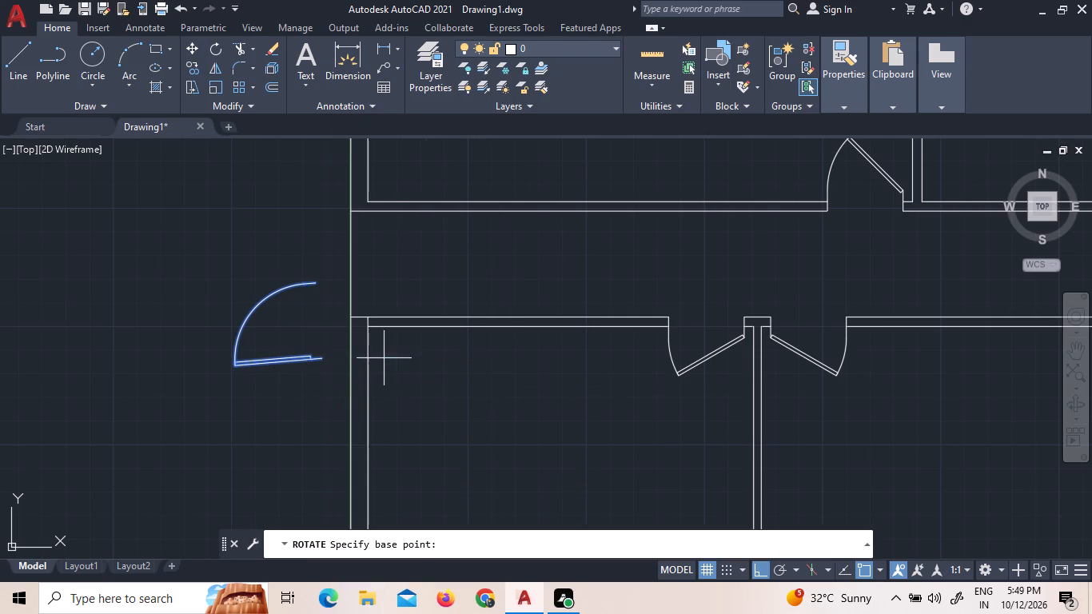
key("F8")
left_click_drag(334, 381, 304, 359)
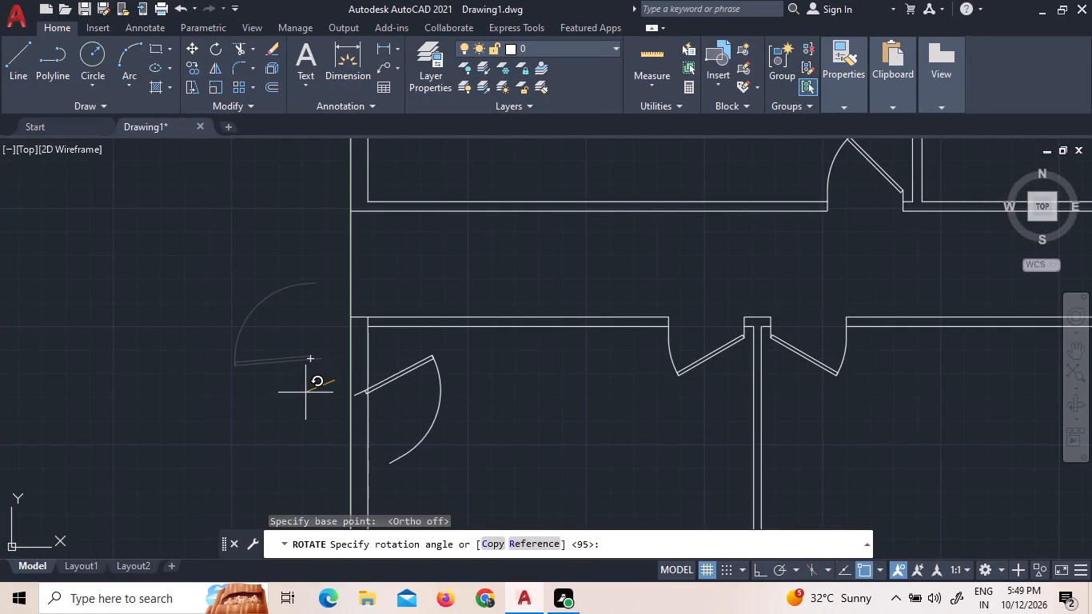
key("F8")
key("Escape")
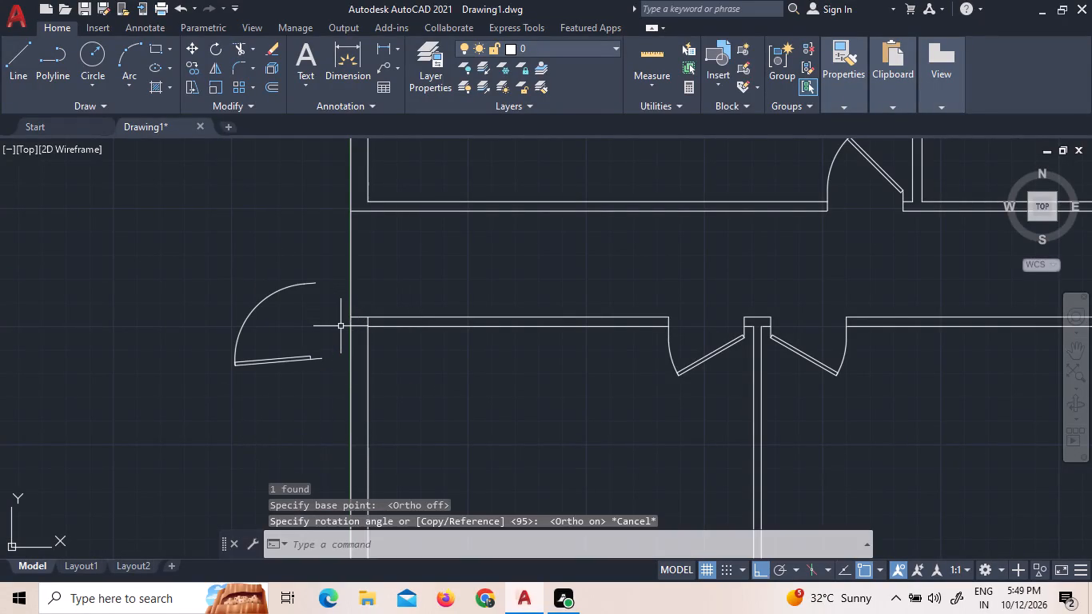
Erase the door block standing outside the west exterior wall.
left_click_drag(319, 378, 278, 319)
left_click(172, 203)
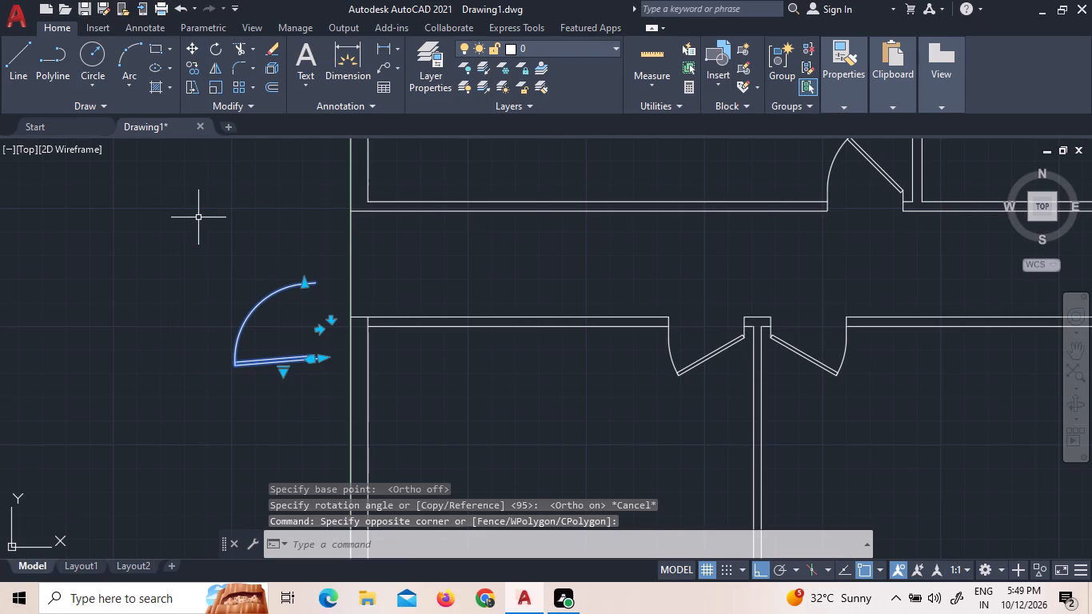
key("Delete")
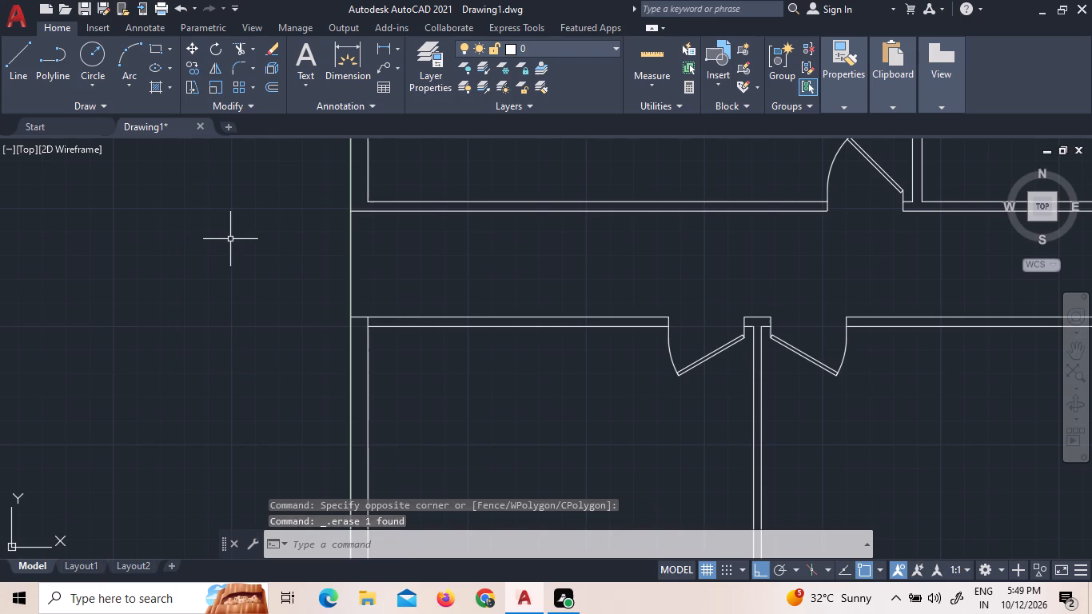
Insert a Door - Imperial block from the architectural tool palette outside the west exterior wall.
type("TP")
key("Return")
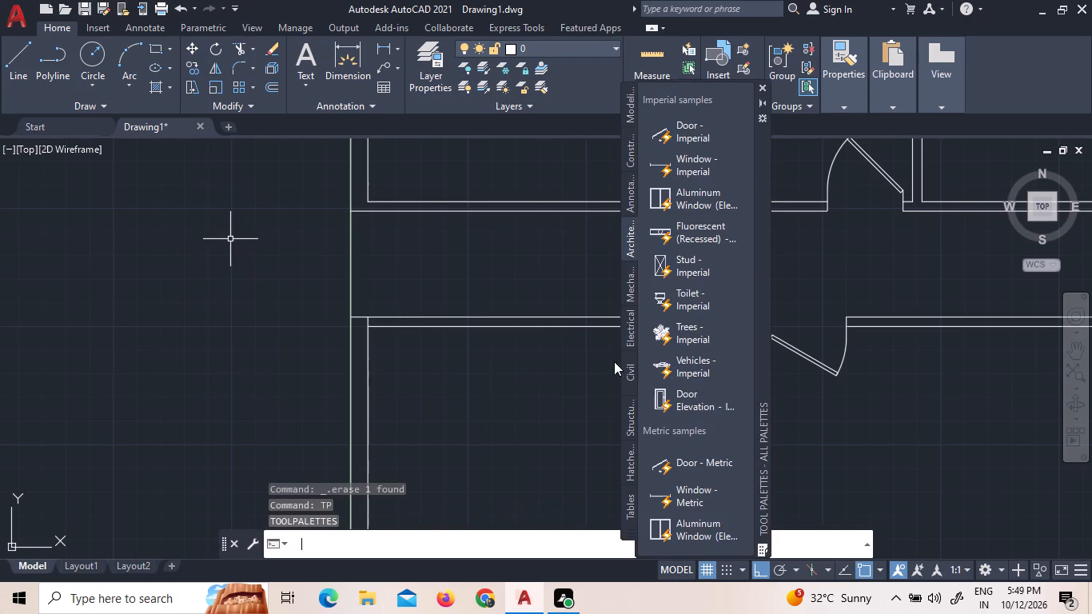
left_click_drag(683, 133, 216, 257)
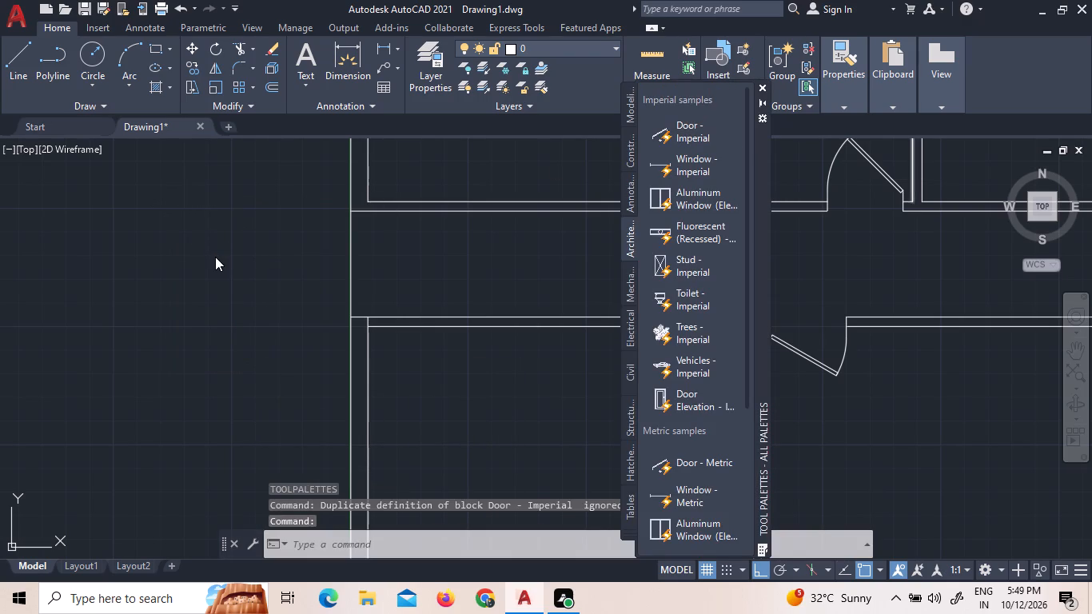
left_click(762, 90)
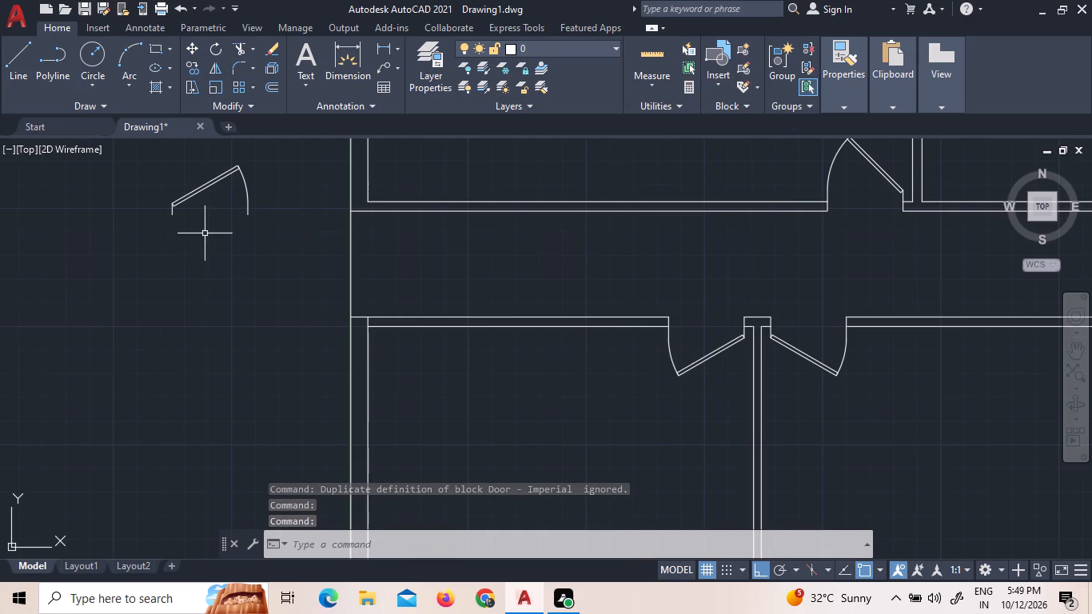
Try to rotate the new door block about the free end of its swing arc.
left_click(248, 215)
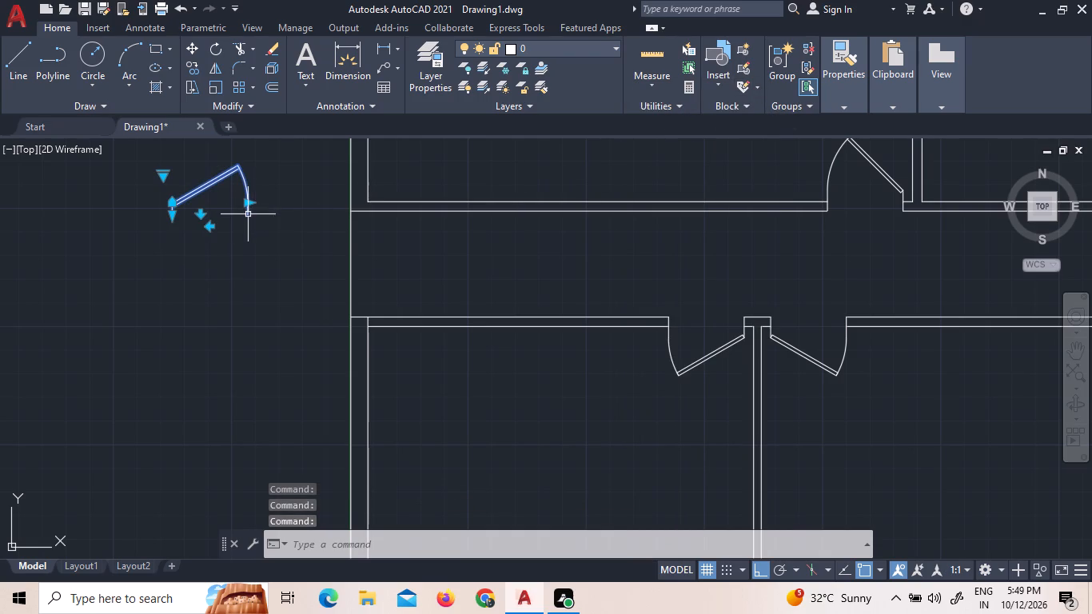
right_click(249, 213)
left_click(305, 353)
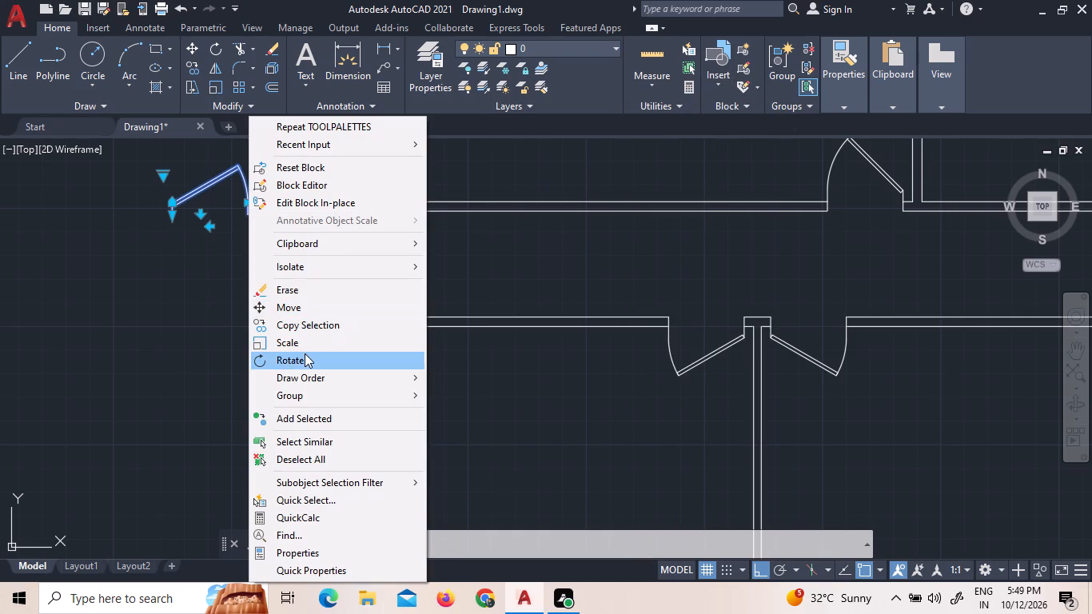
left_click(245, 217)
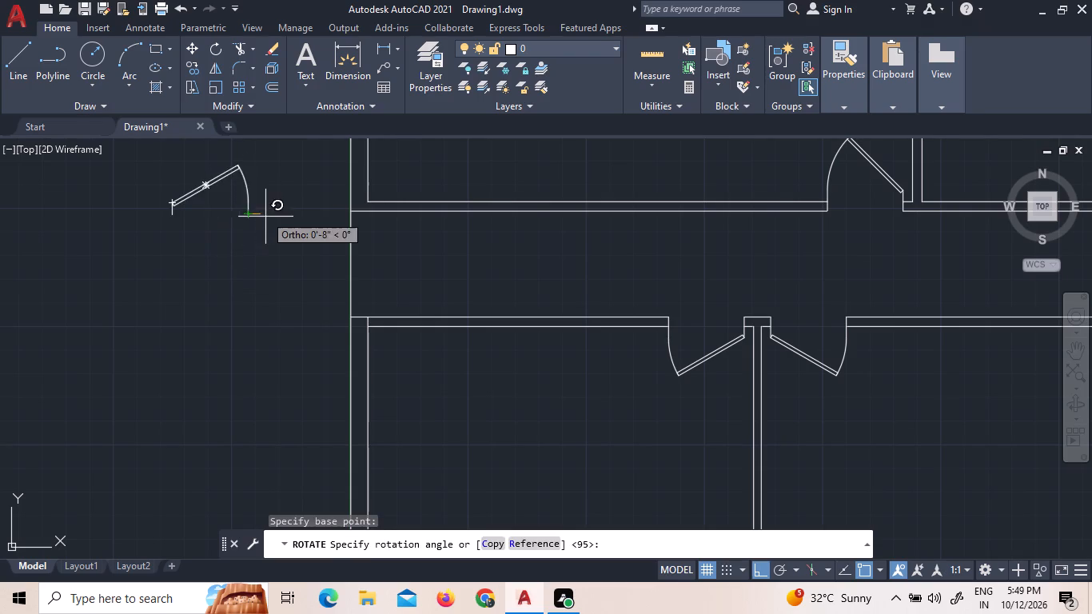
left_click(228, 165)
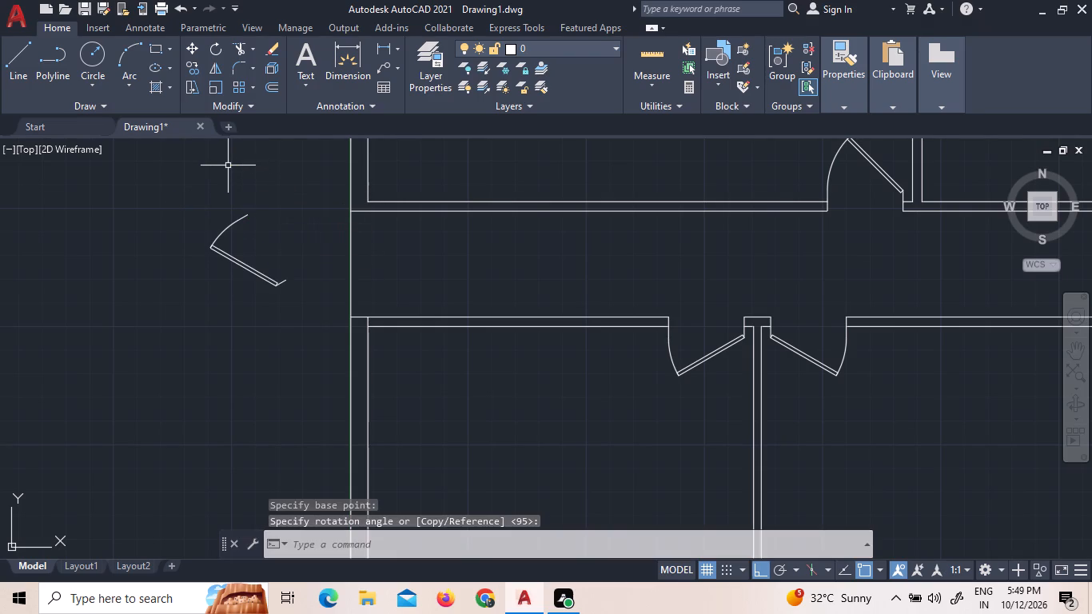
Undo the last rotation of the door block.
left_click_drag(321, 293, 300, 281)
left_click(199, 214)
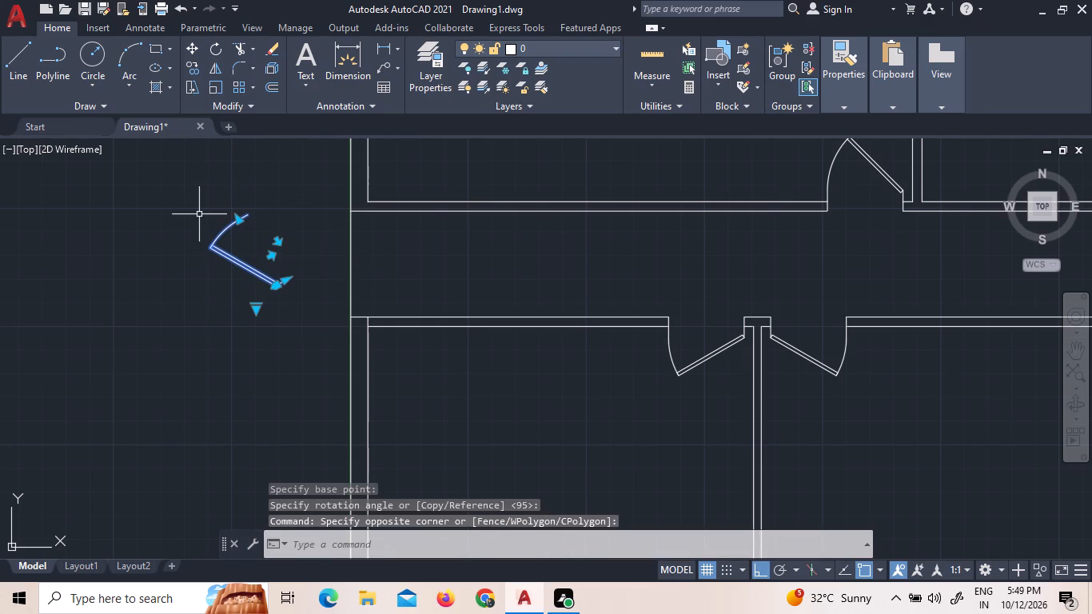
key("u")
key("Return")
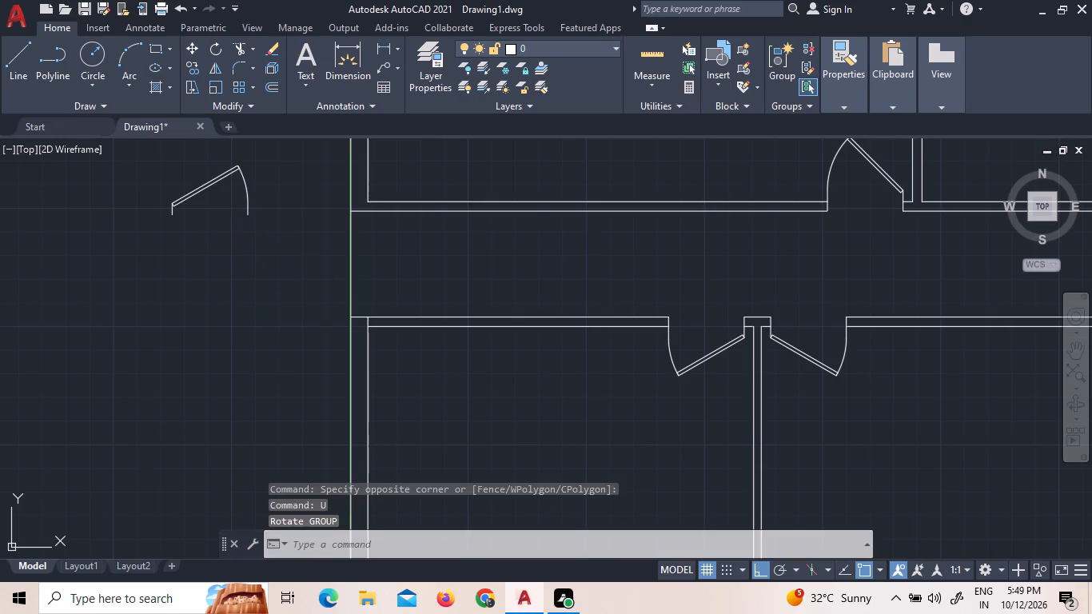
With object snap off, rotate the door block 90° counterclockwise about the free end of its swing arc.
left_click(858, 571)
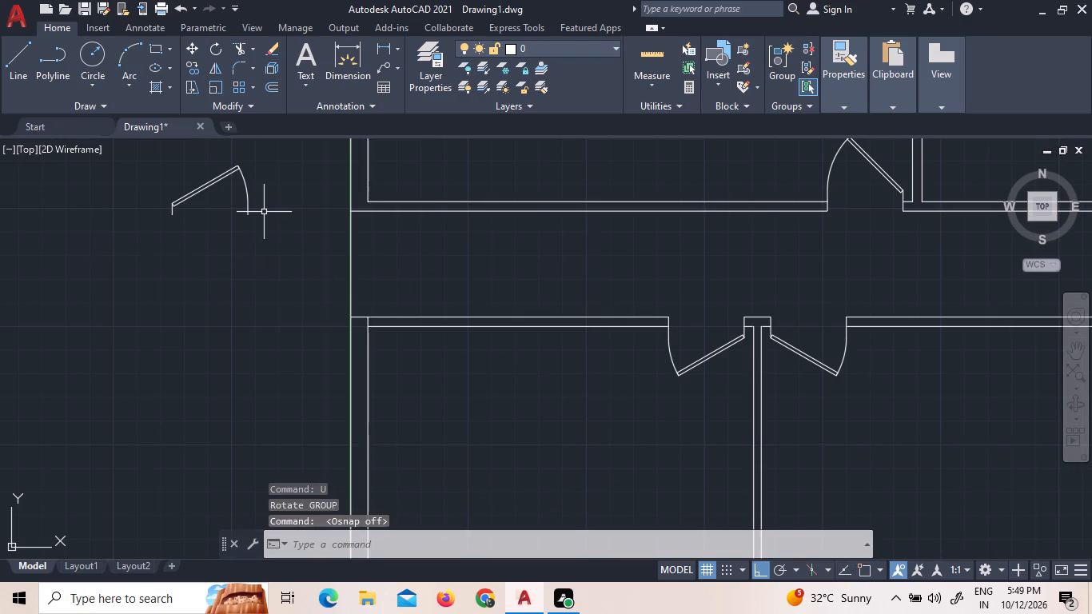
left_click_drag(270, 224, 261, 219)
left_click(176, 172)
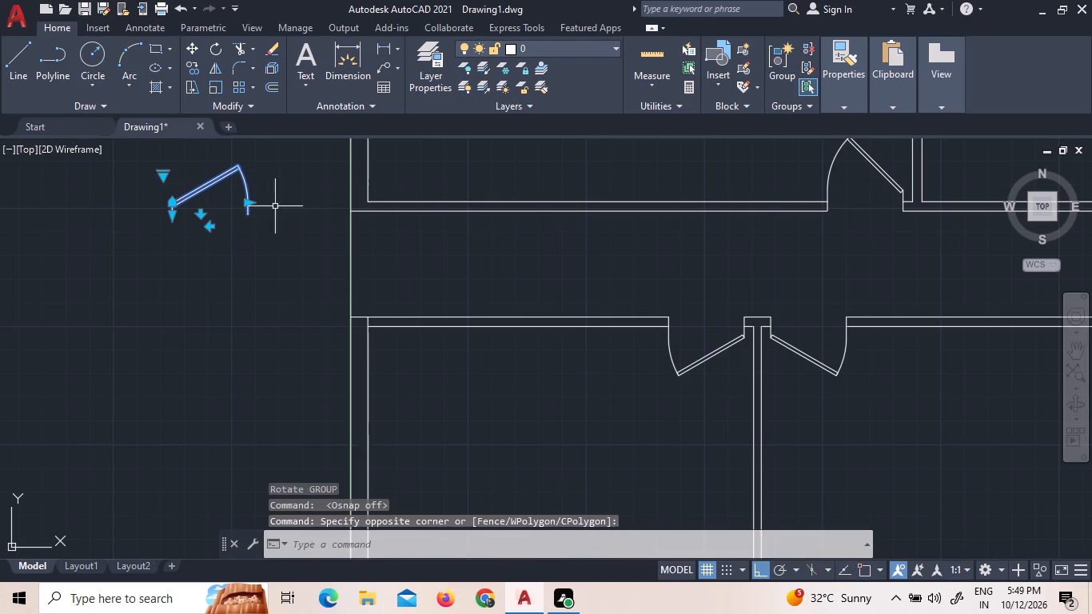
right_click(249, 213)
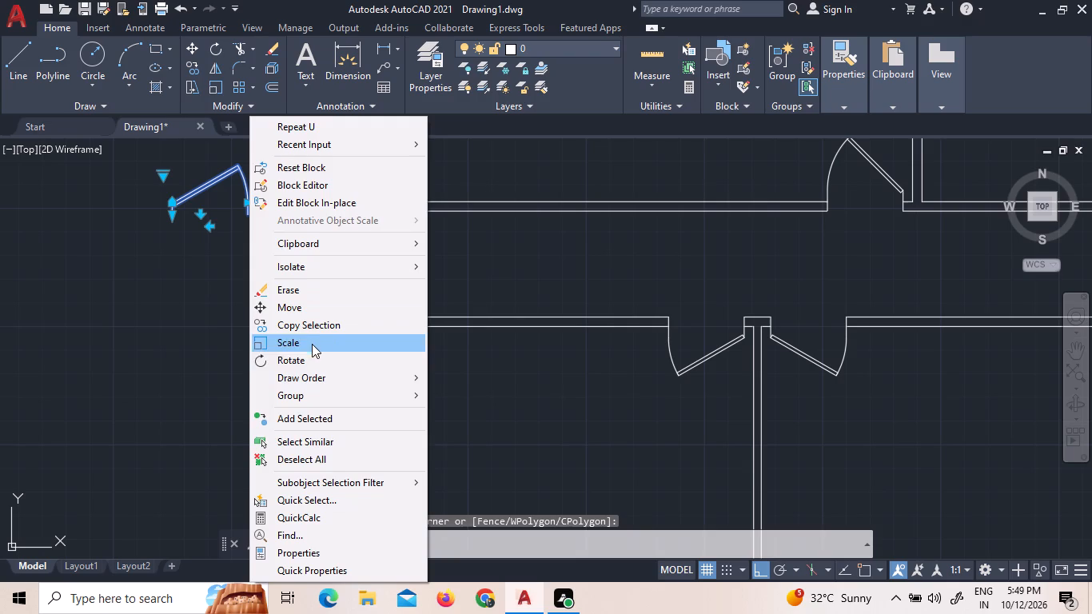
left_click(312, 354)
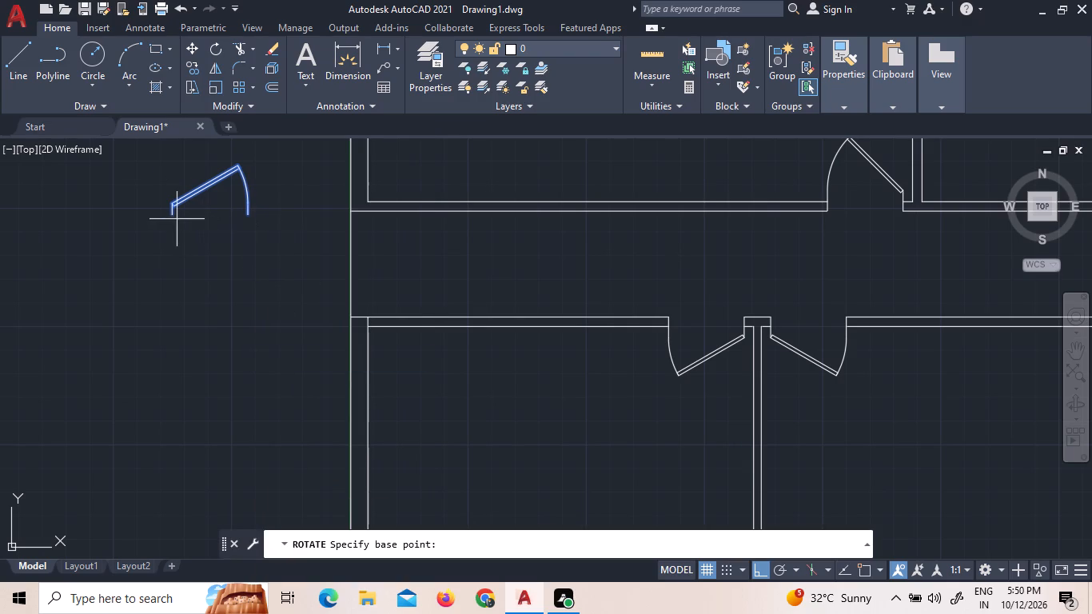
scroll(237, 217, "up", 4)
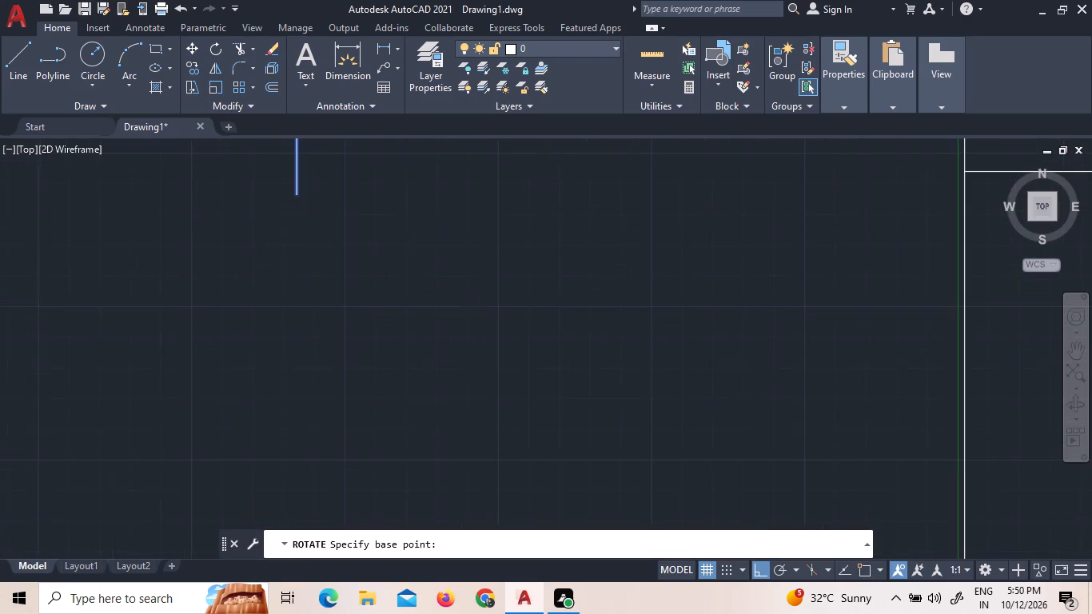
left_click(297, 193)
scroll(360, 174, "down", 2)
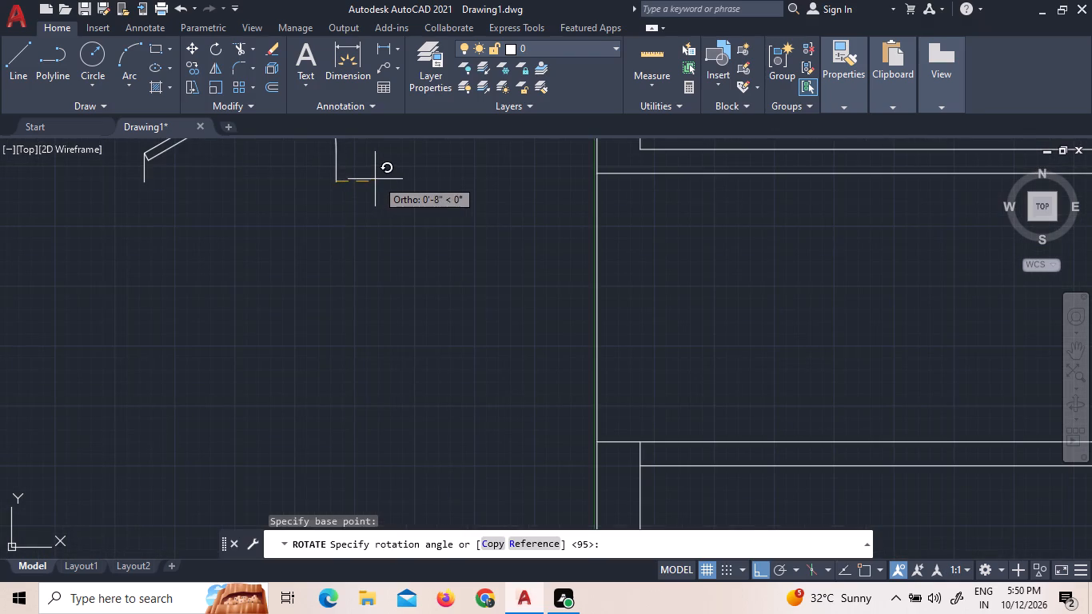
scroll(382, 177, "up", 5)
scroll(385, 175, "down", 7)
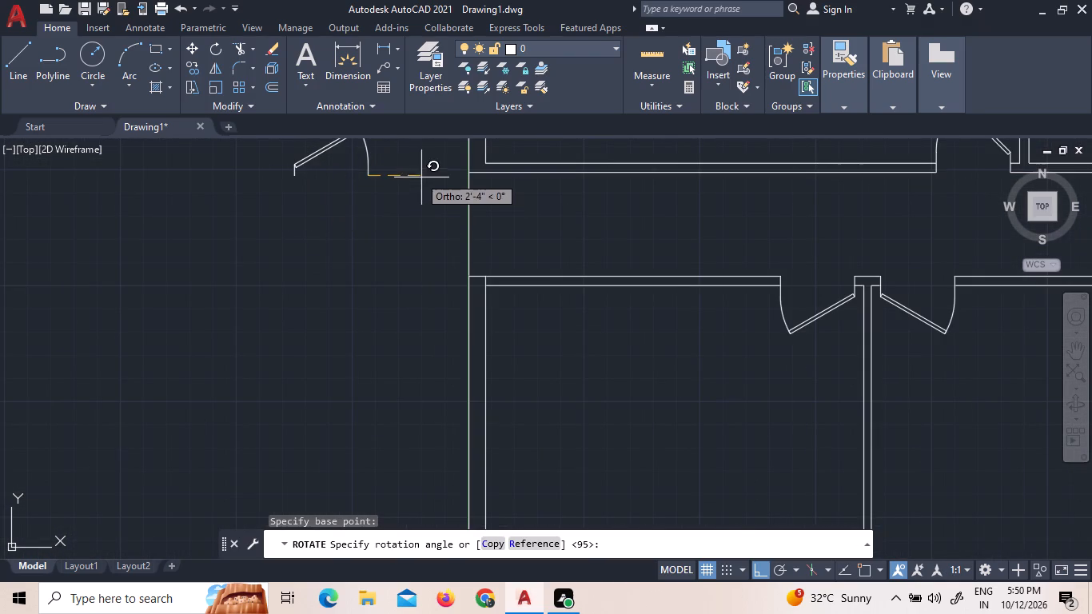
left_click(380, 153)
Turn object snap on and ortho off while trying to move the rotated door to the corridor's southwest corner.
left_click_drag(403, 279, 402, 279)
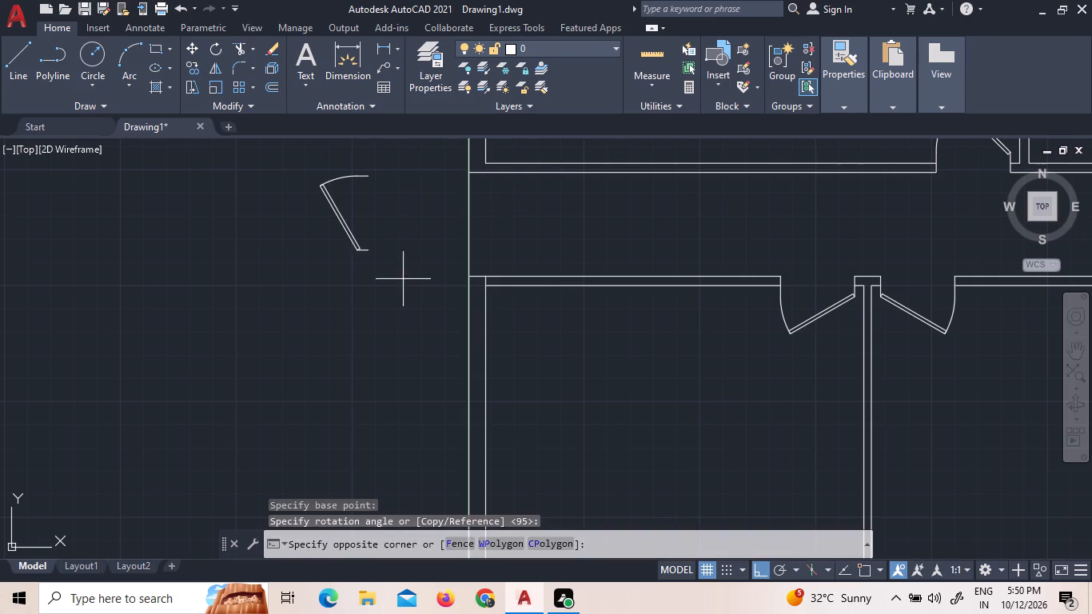
left_click_drag(402, 279, 395, 269)
left_click(309, 155)
right_click(329, 170)
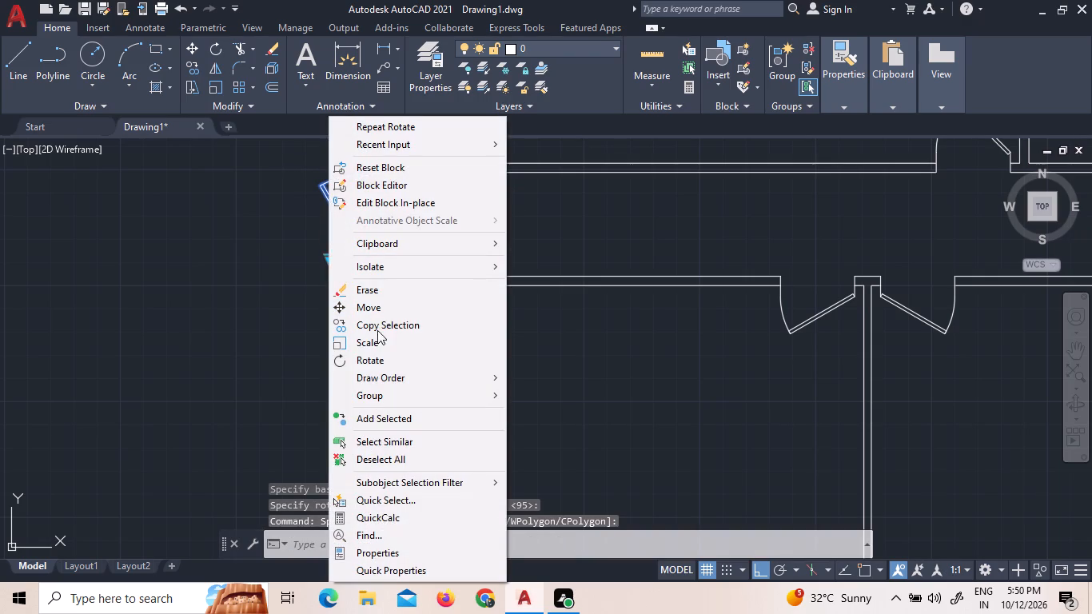
left_click(369, 309)
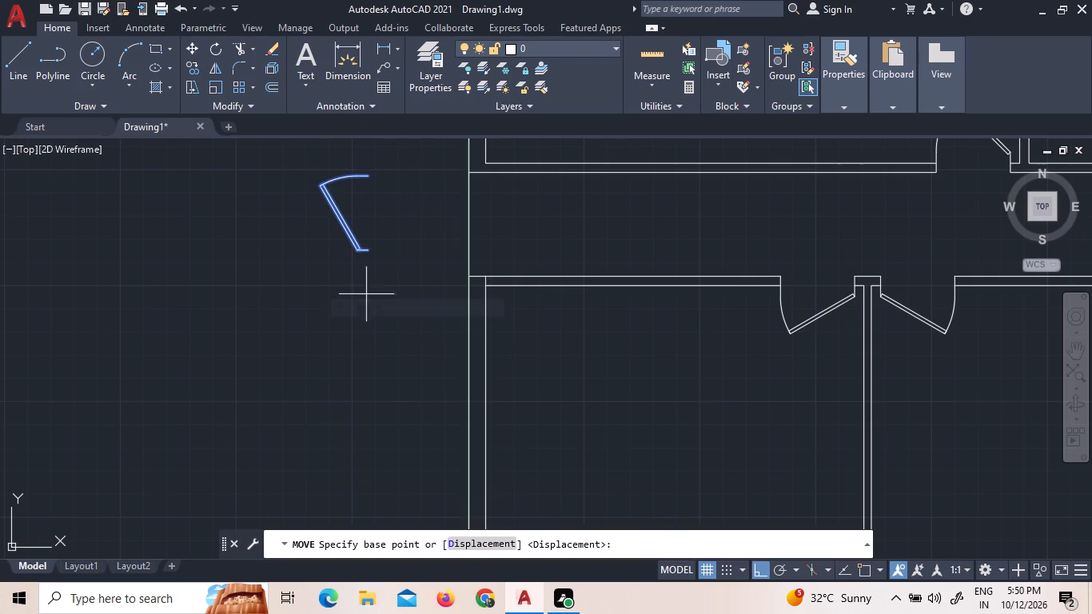
left_click(869, 560)
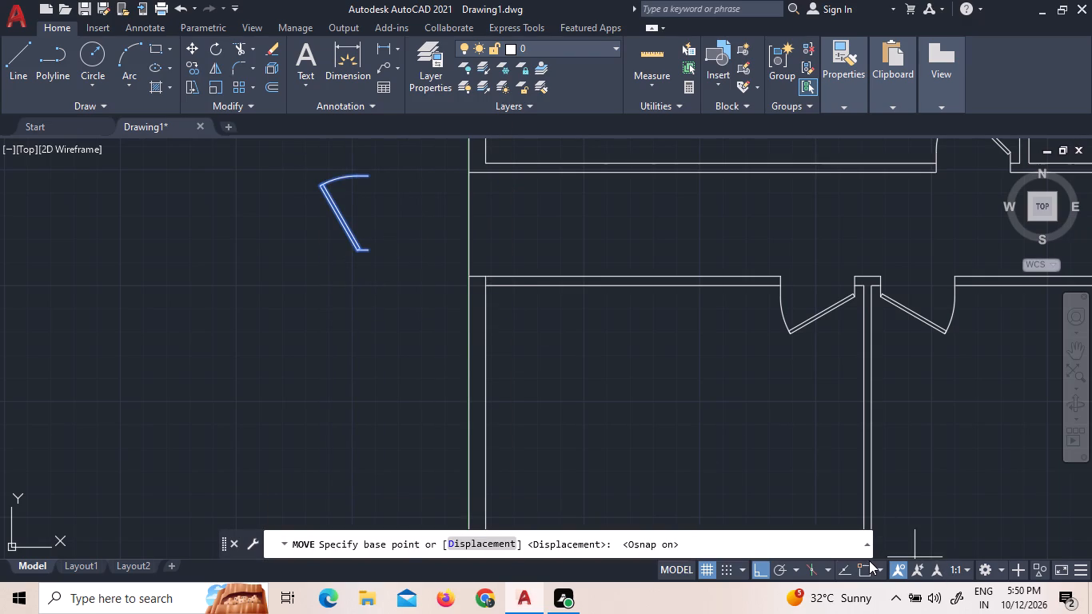
left_click(372, 246)
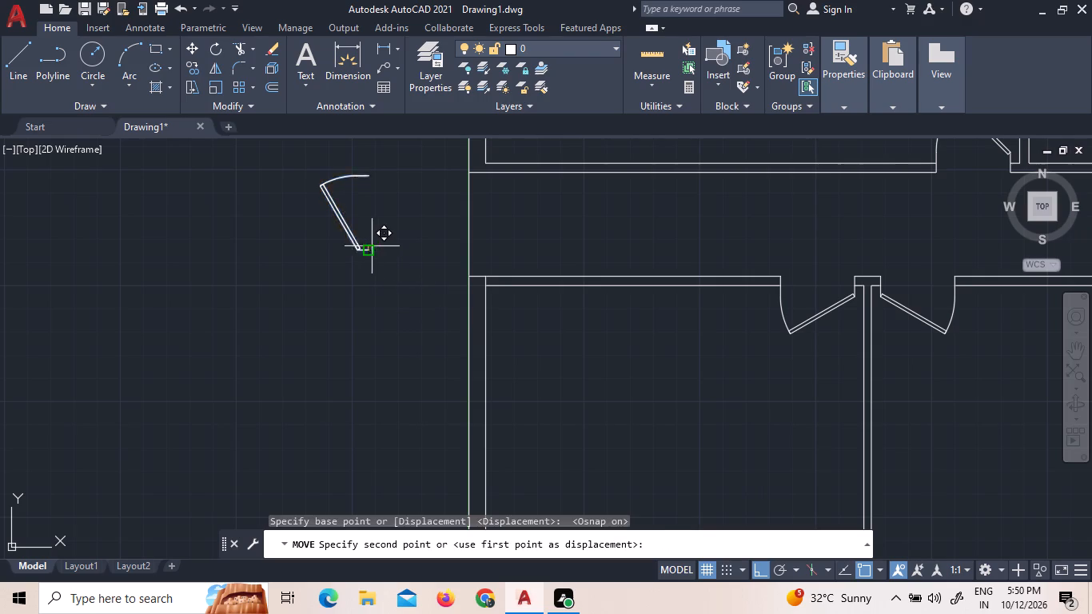
scroll(420, 285, "down", 3)
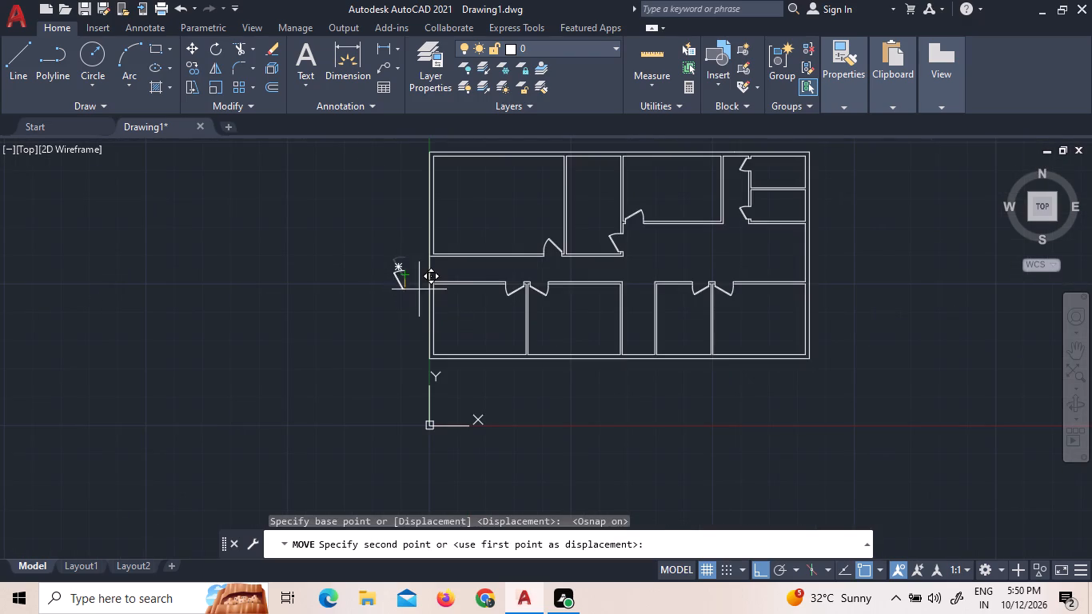
scroll(419, 289, "up", 2)
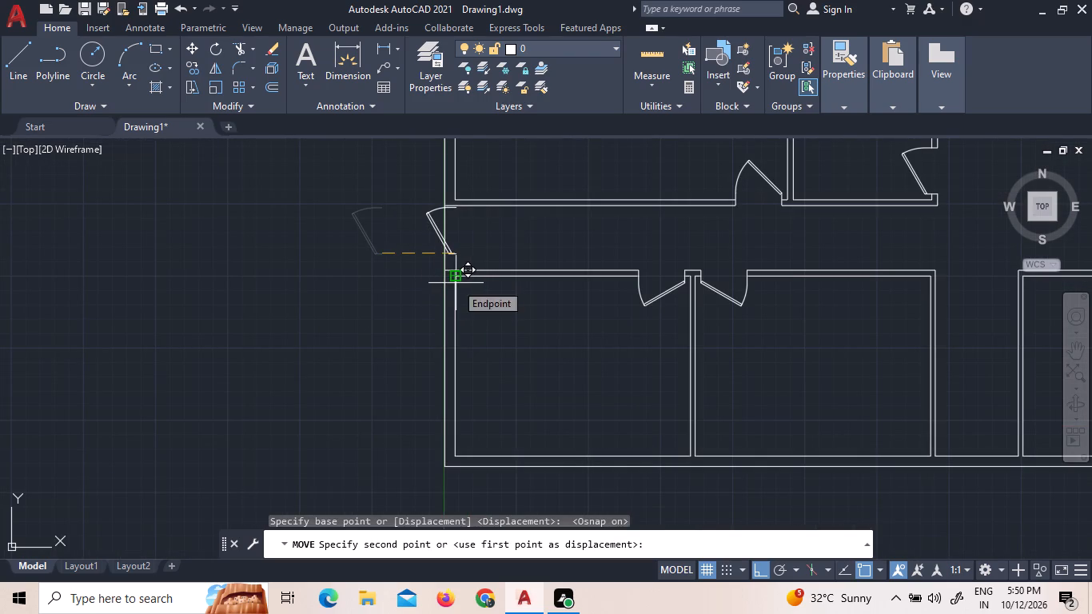
key("F8")
scroll(436, 271, "up", 4)
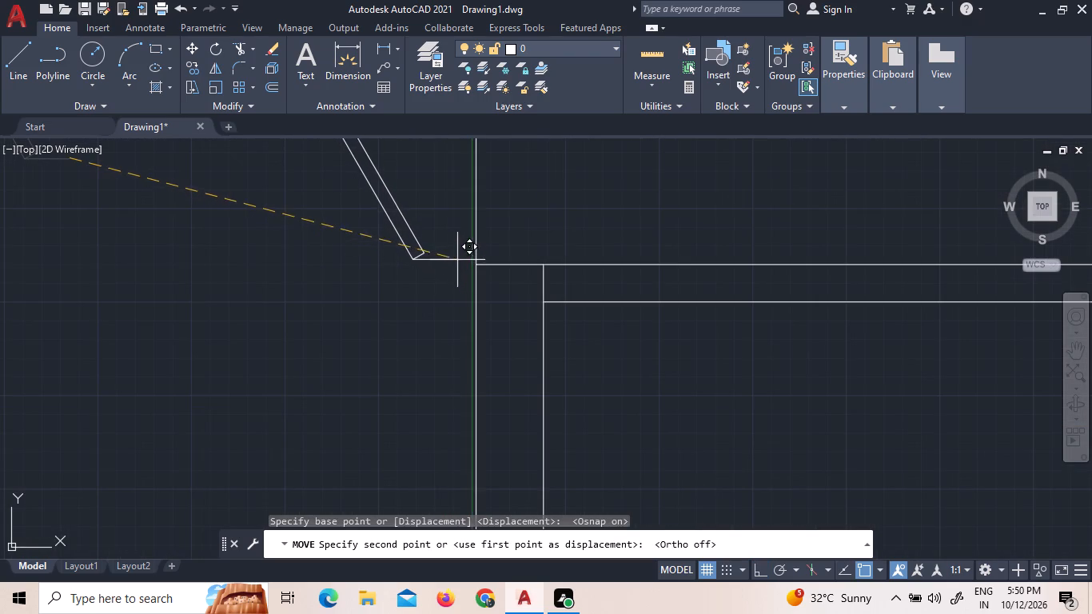
scroll(458, 267, "down", 3)
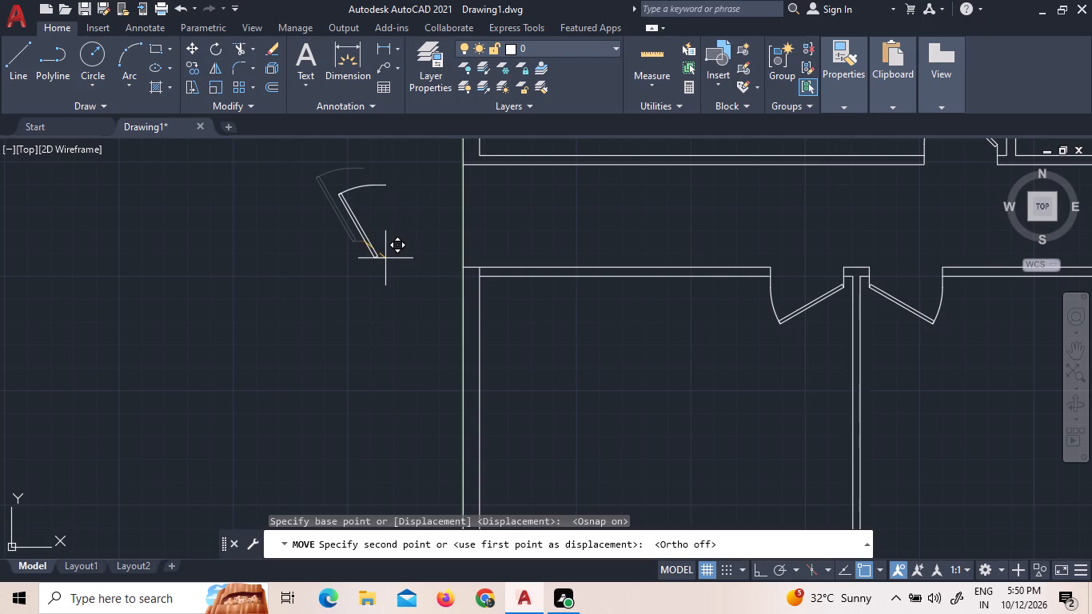
key("grave")
key("Escape")
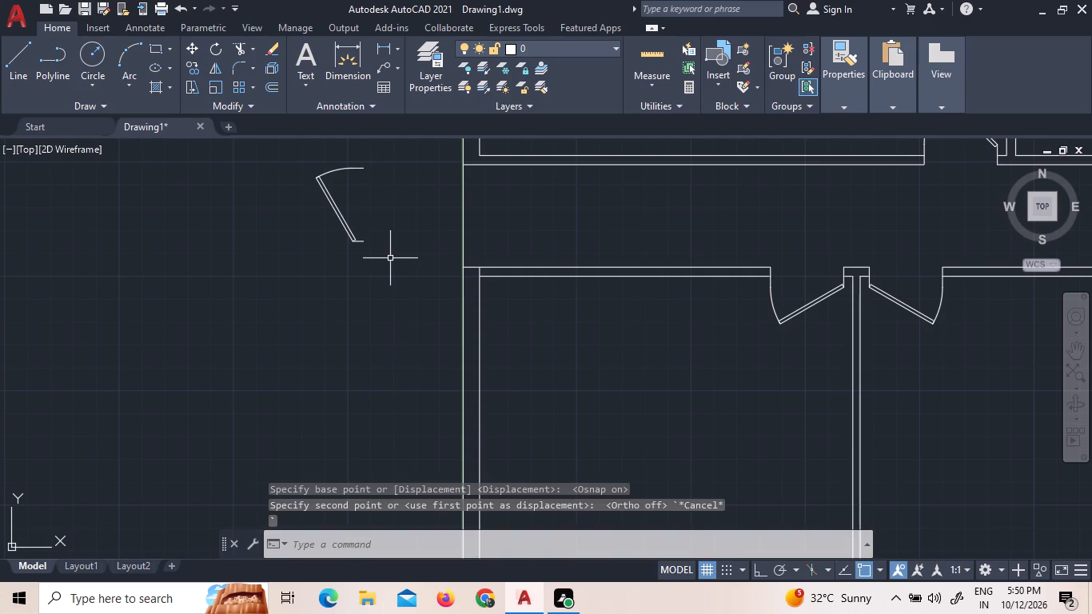
Offset the short line across the west wall at the corridor's southwest corner 5" north into the corridor.
key("o")
key("Return")
key("5")
key("shift+quotedbl")
key("Return")
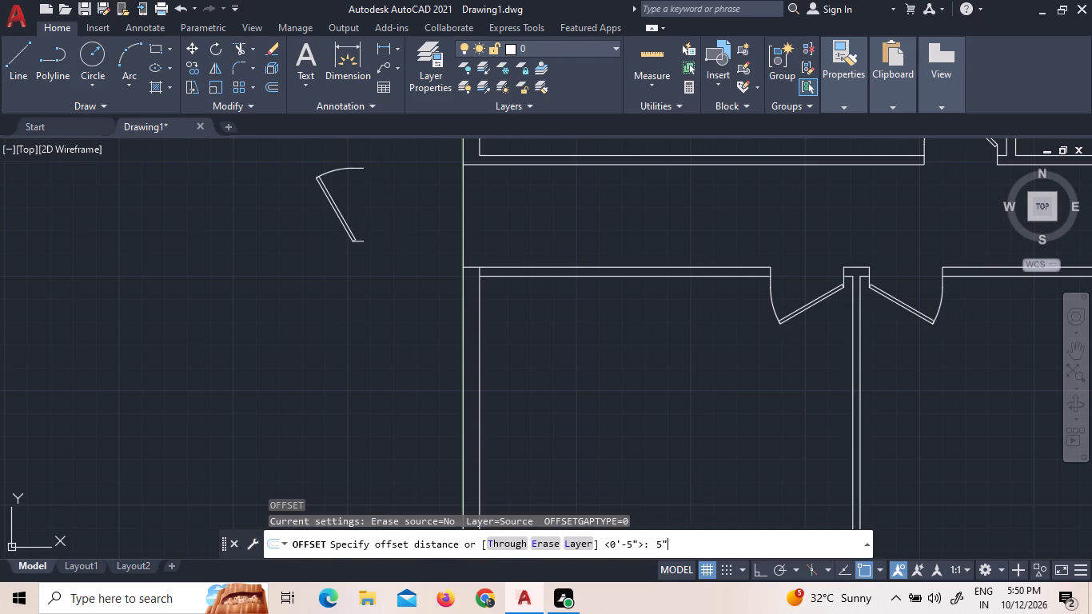
left_click(476, 266)
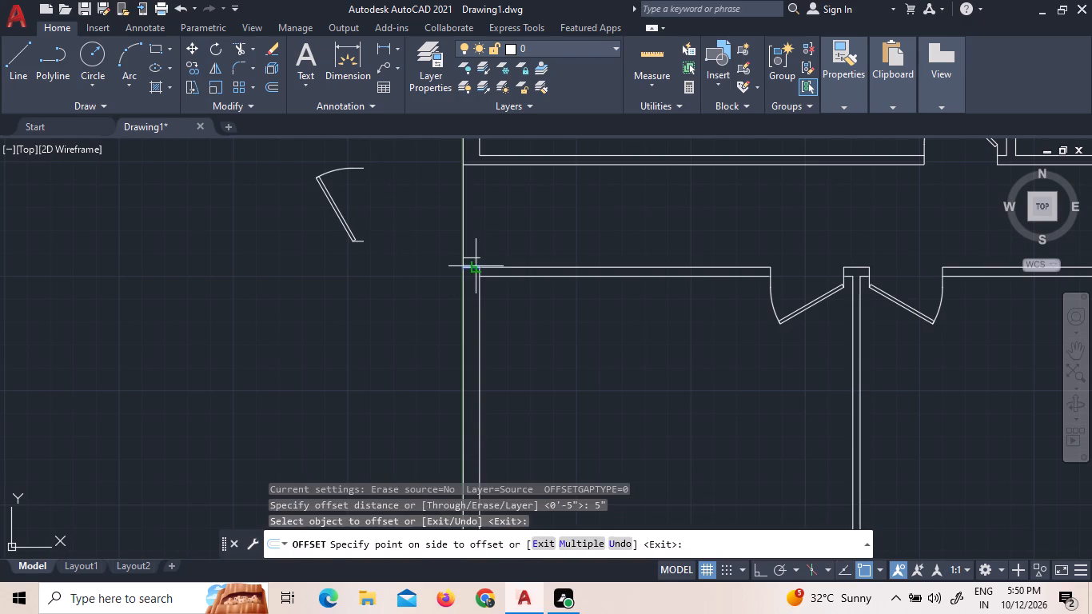
left_click(473, 251)
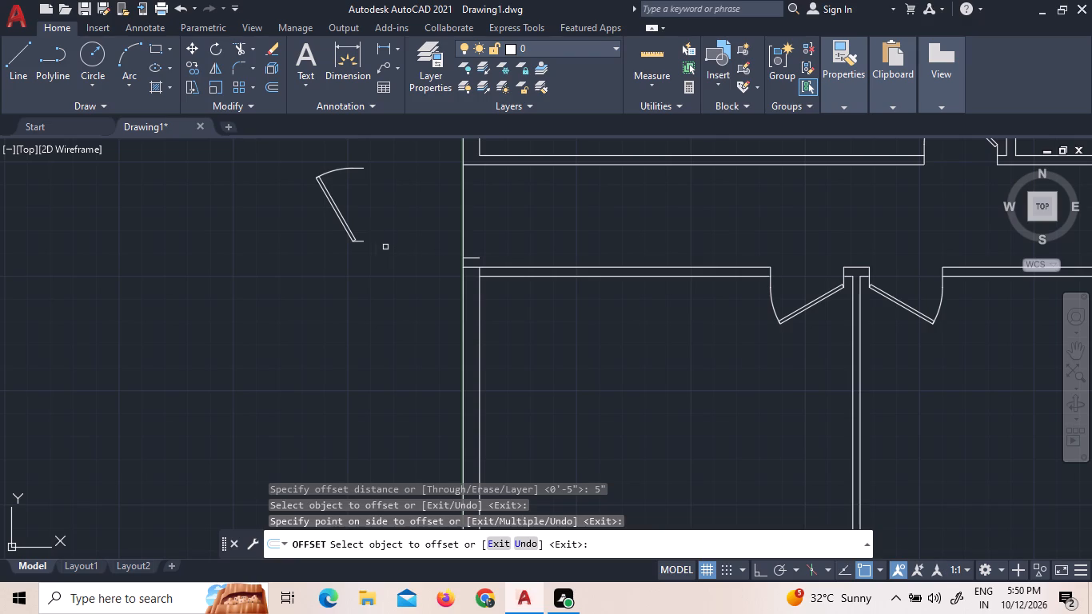
key("Escape")
Move the door by the midpoint of its short jamb line onto the midpoint of the offset line across the west wall.
left_click(385, 247)
left_click(325, 228)
right_click(327, 228)
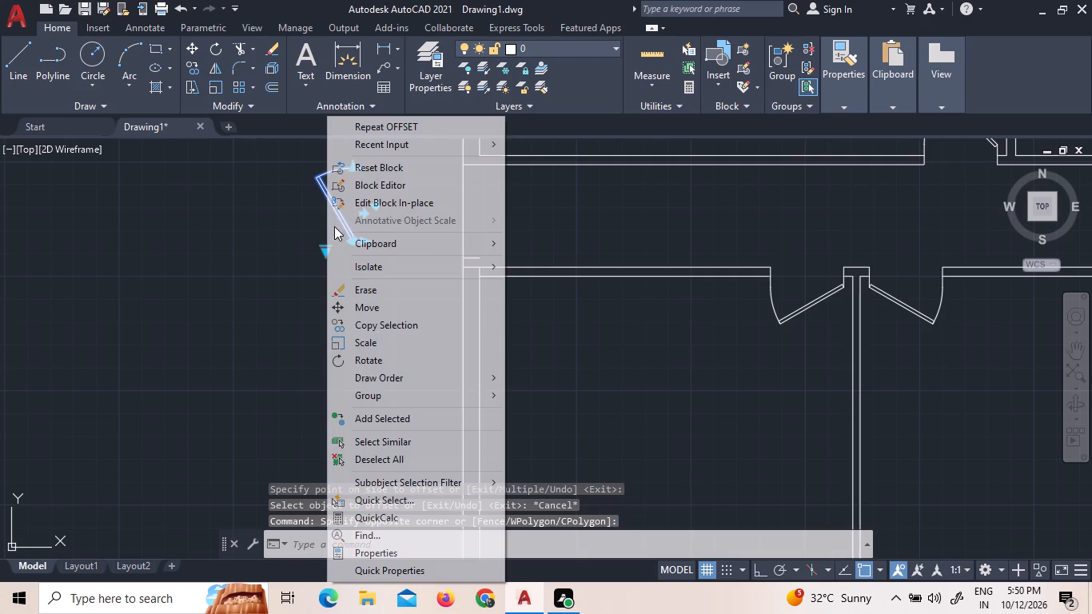
left_click(394, 311)
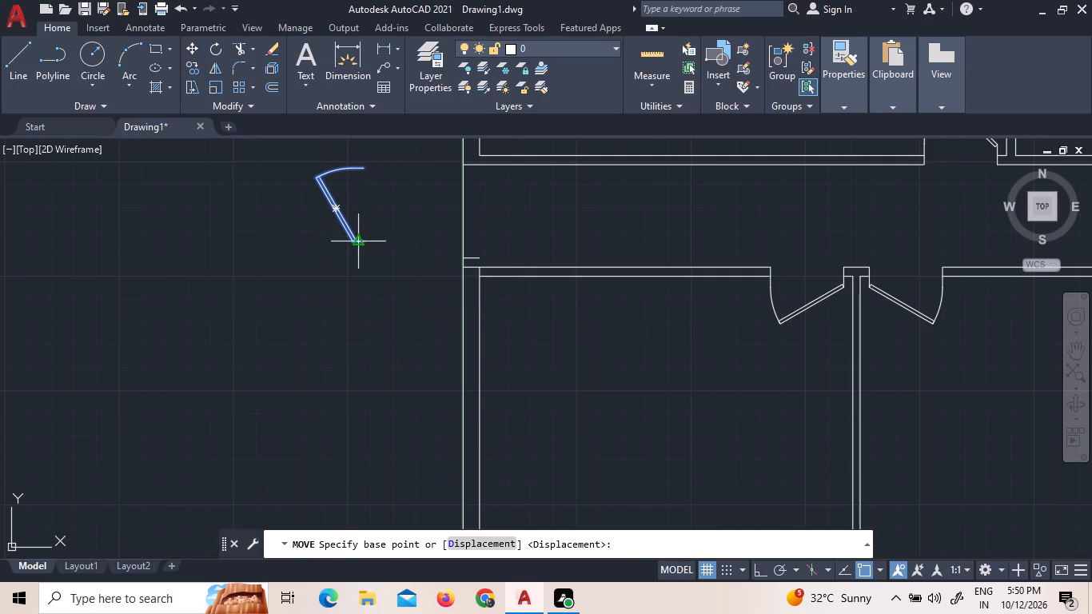
left_click(360, 238)
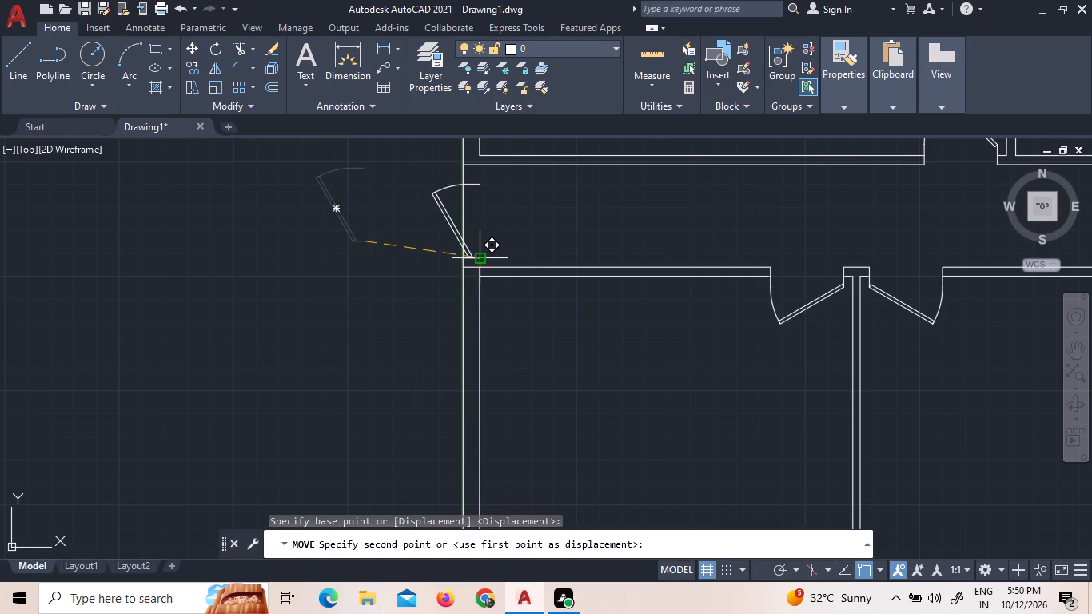
scroll(483, 261, "up", 3)
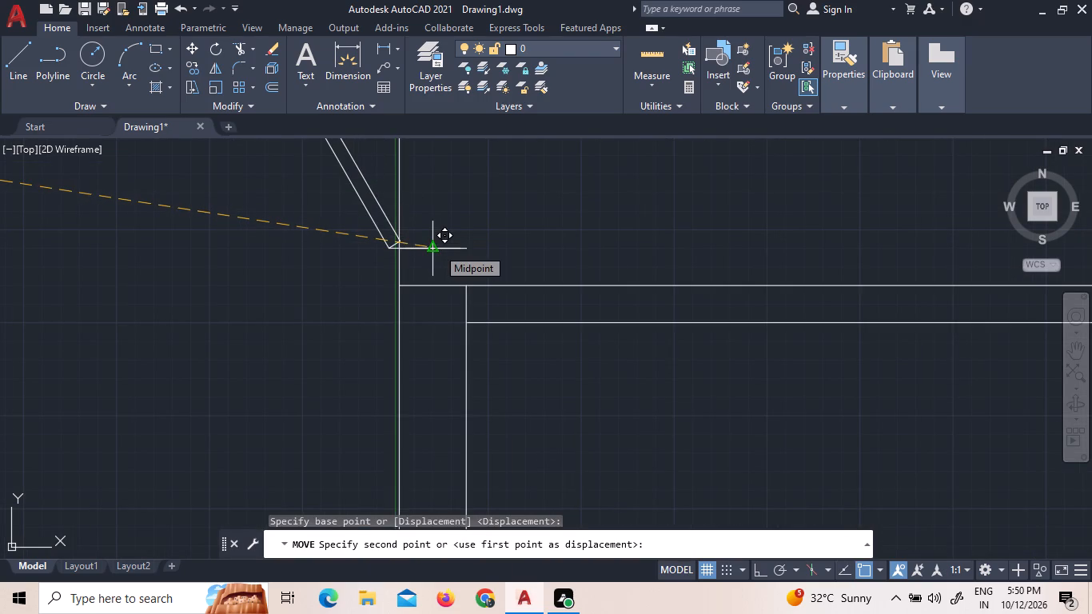
left_click(437, 248)
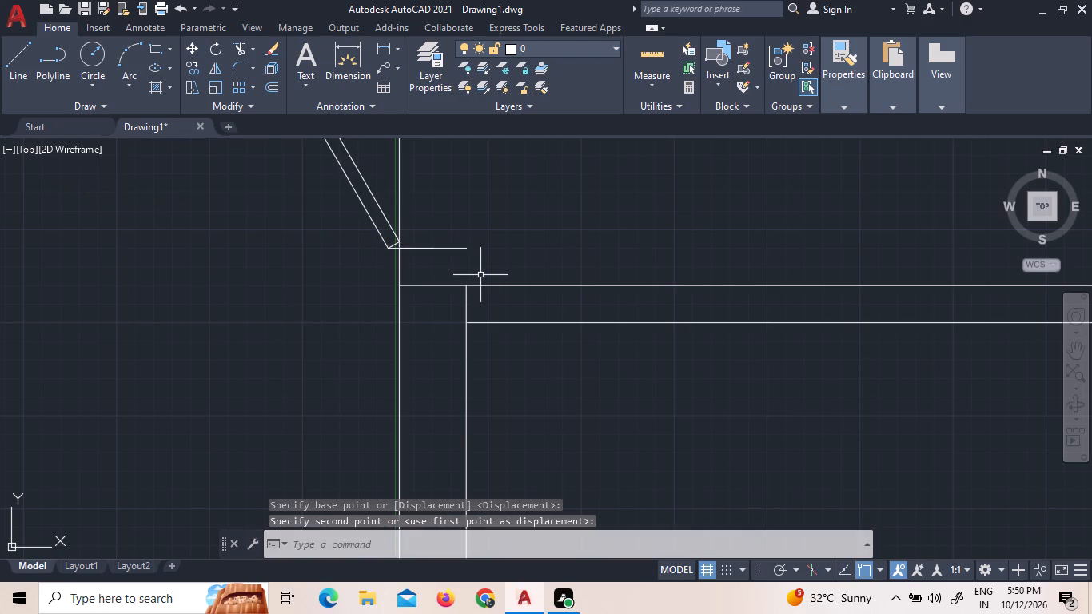
key("Escape")
Extend the west wall's inner face line north past the jamb line to the corridor's north wall.
key("e")
type("X")
key("space")
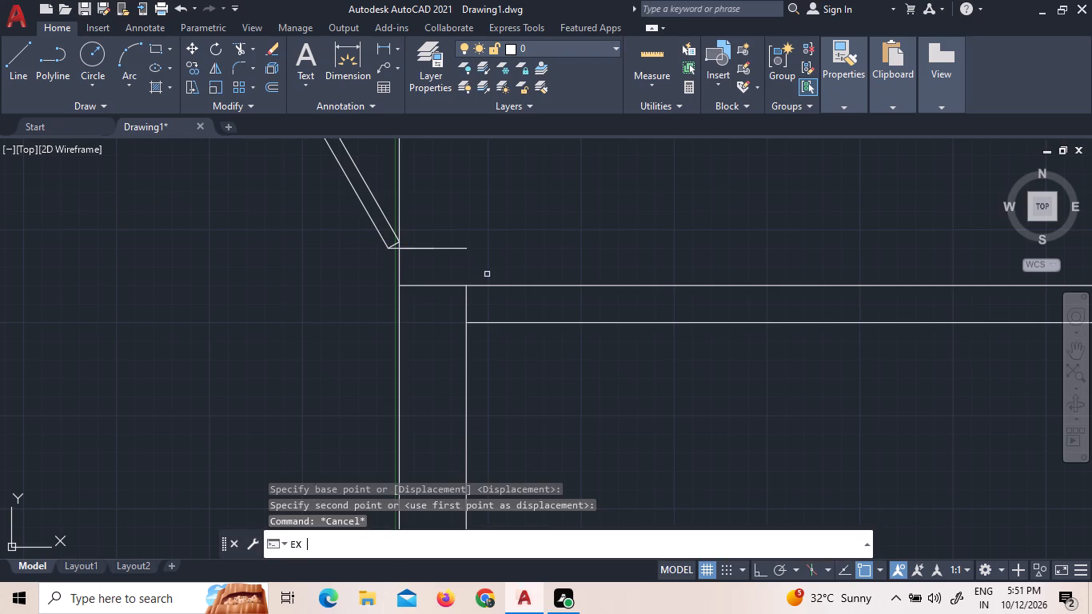
key("space")
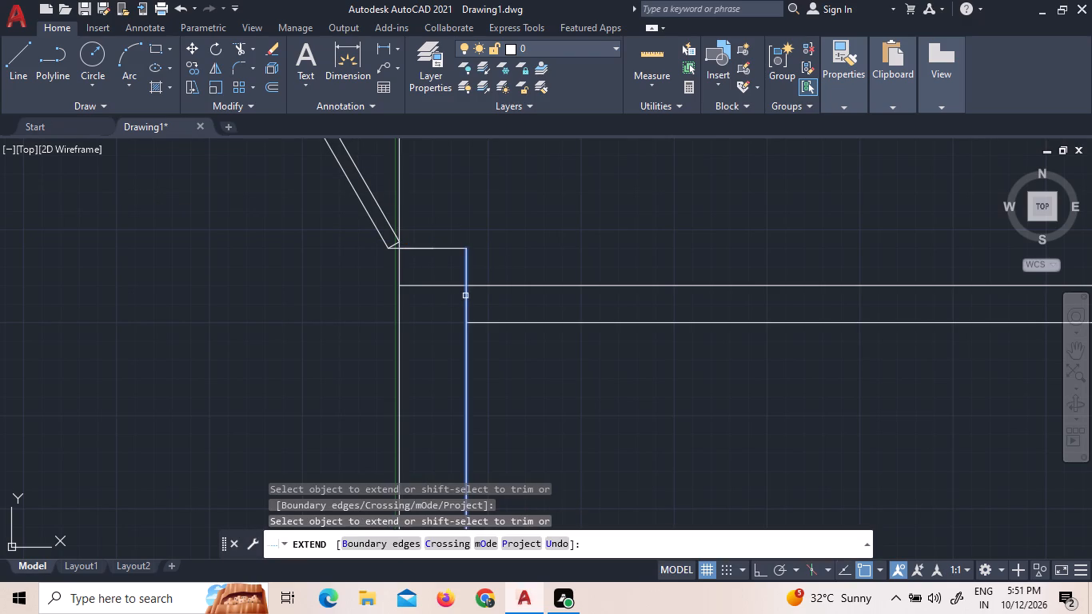
left_click(465, 296)
scroll(467, 301, "down", 4)
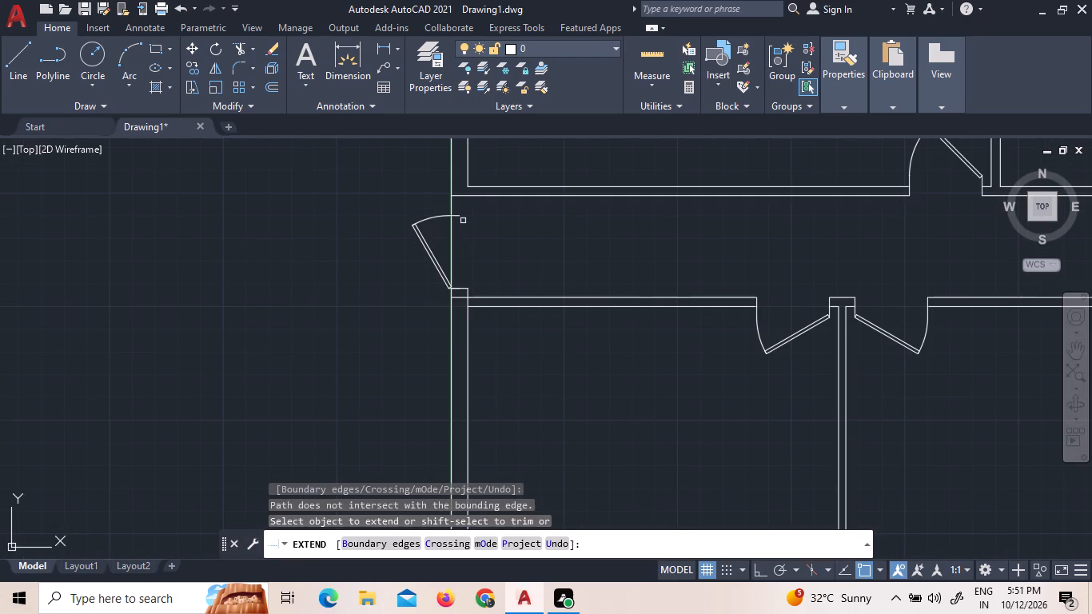
left_click(468, 293)
key("Escape")
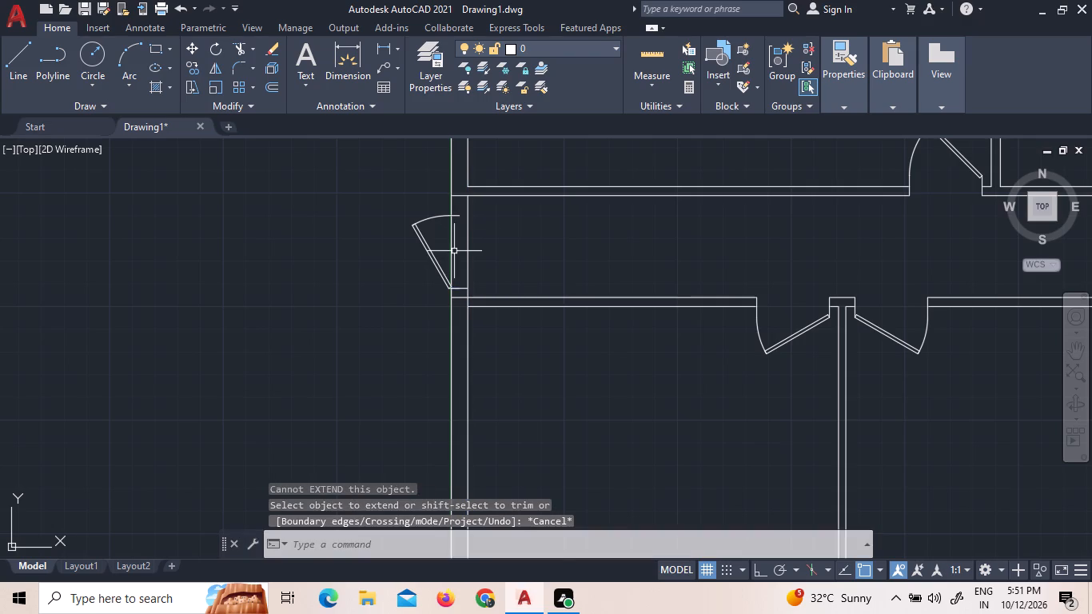
Move the west door horizontally with ortho on, placing the east end of its jamb line on the west wall's outer face.
left_click(443, 256)
left_click(417, 248)
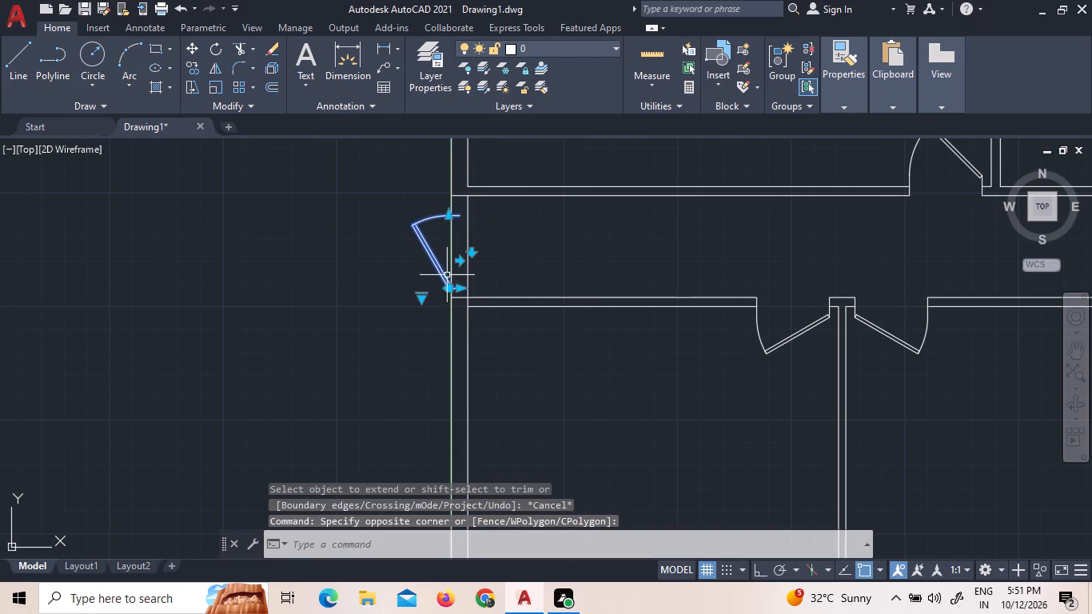
scroll(454, 285, "up", 1)
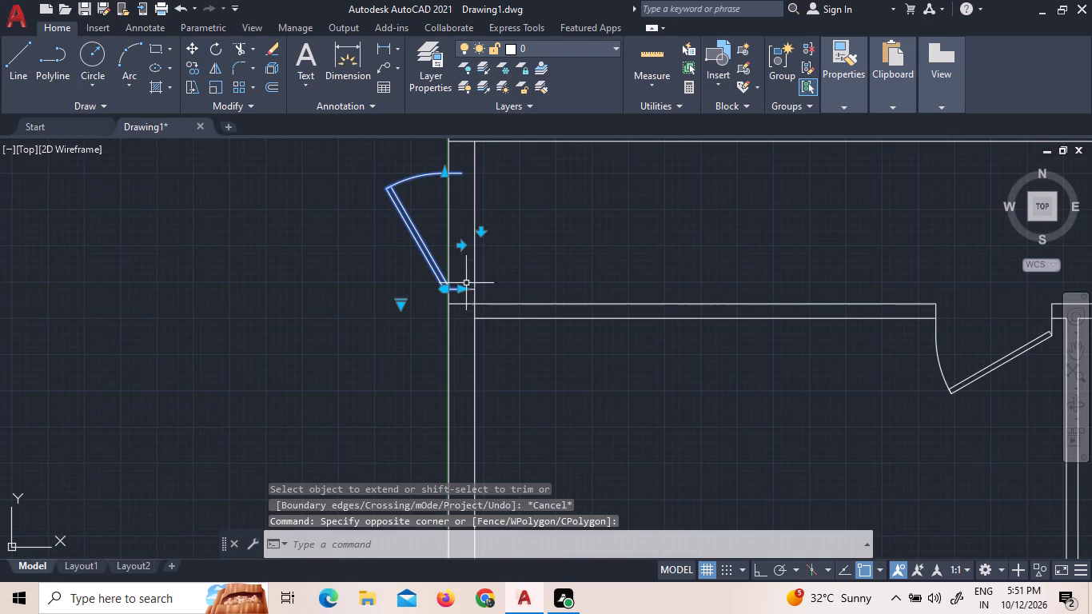
right_click(456, 280)
left_click(478, 309)
scroll(467, 298, "up", 3)
left_click(436, 260)
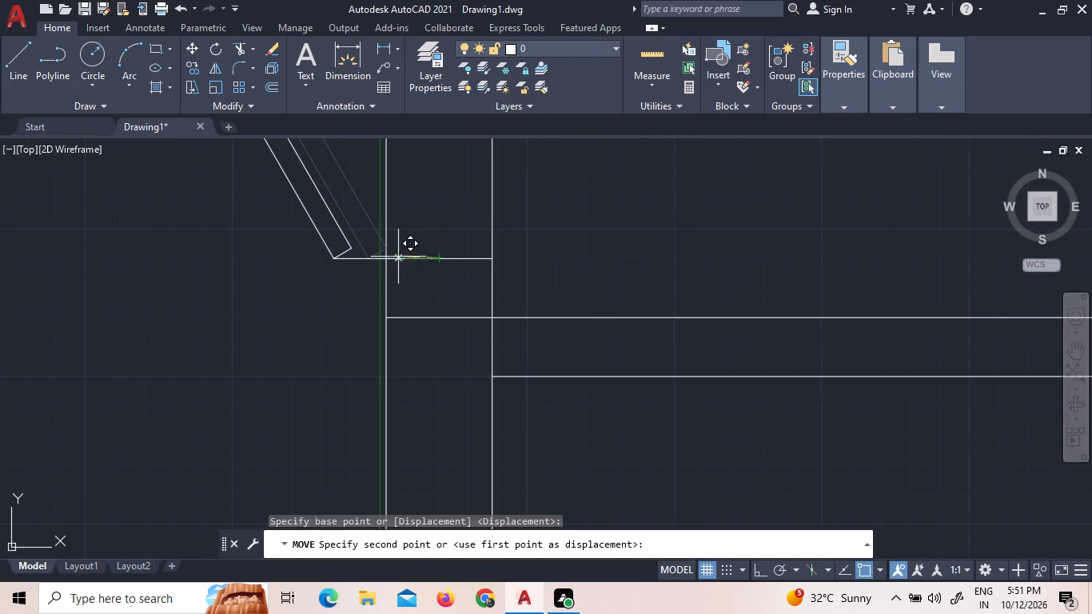
key("F8")
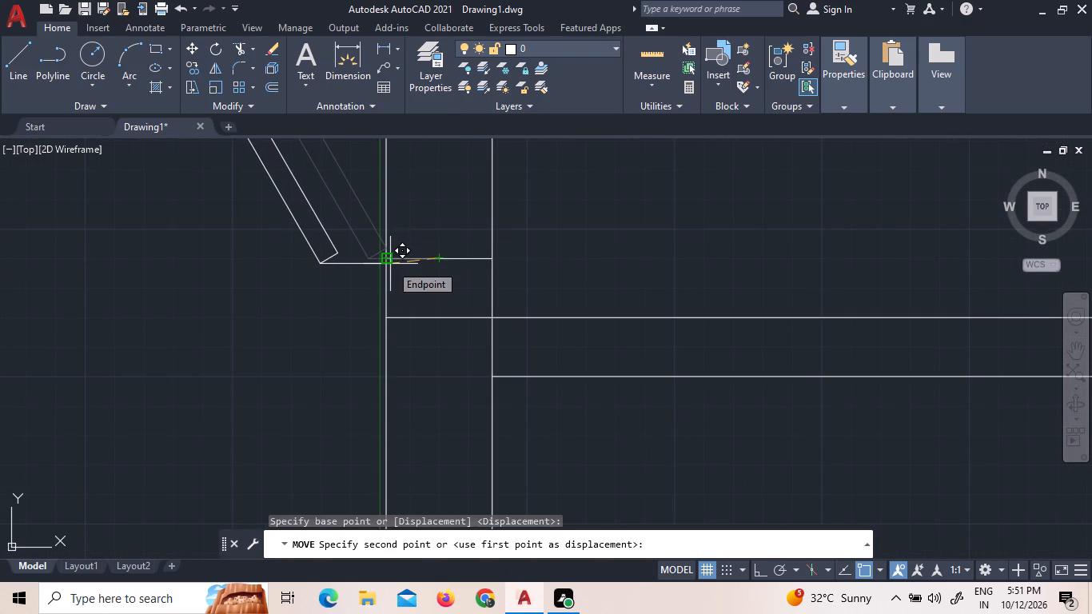
scroll(388, 263, "up", 2)
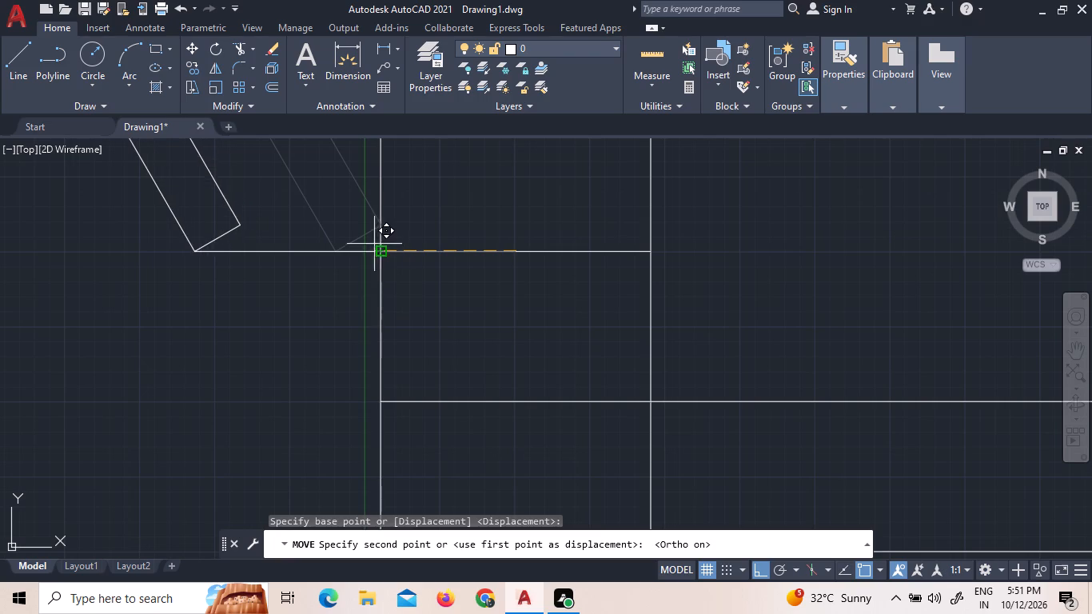
left_click(384, 251)
scroll(443, 277, "down", 3)
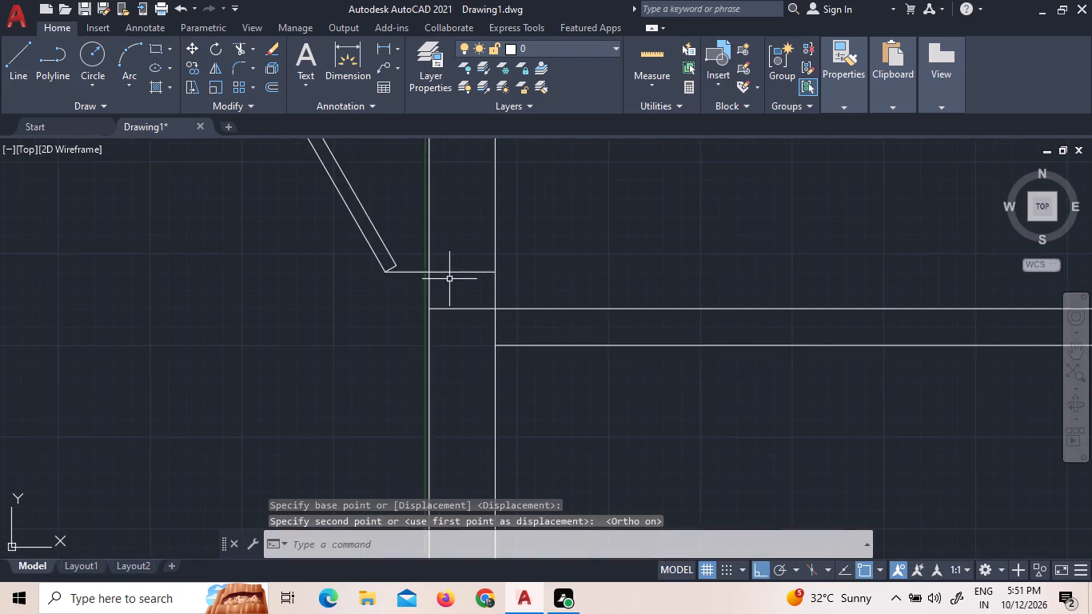
scroll(449, 279, "down", 3)
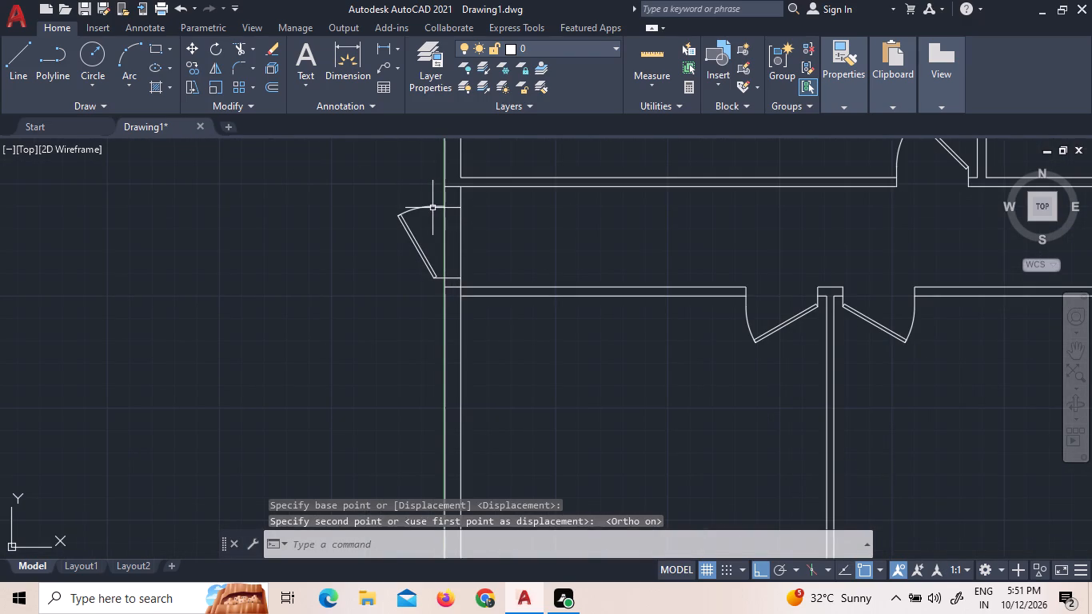
Shrink the west door's opening width by 8" from its north end.
left_click(432, 208)
left_click(430, 205)
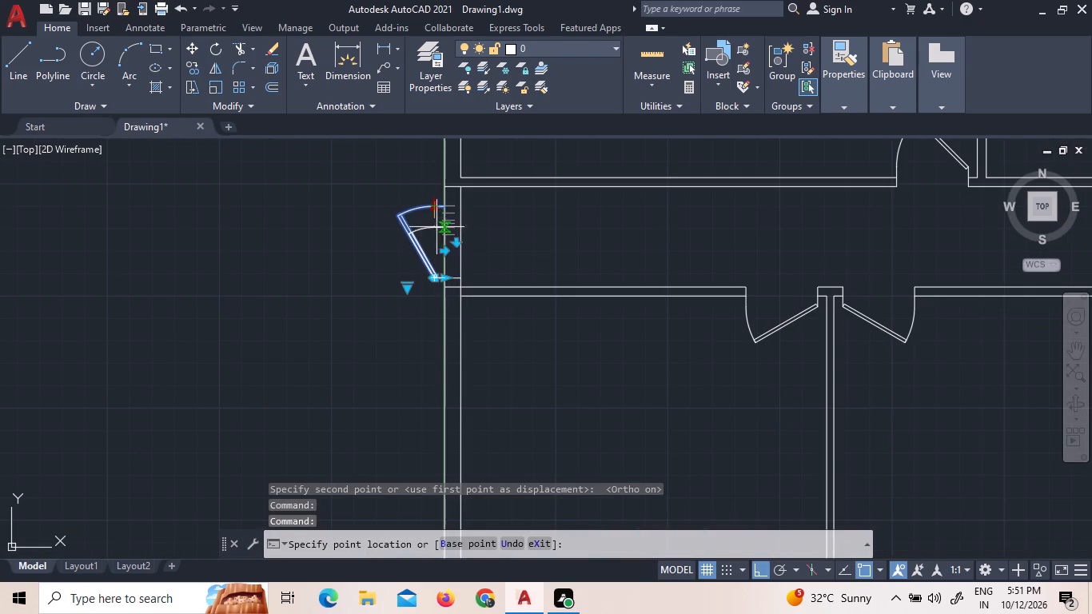
scroll(442, 228, "up", 3)
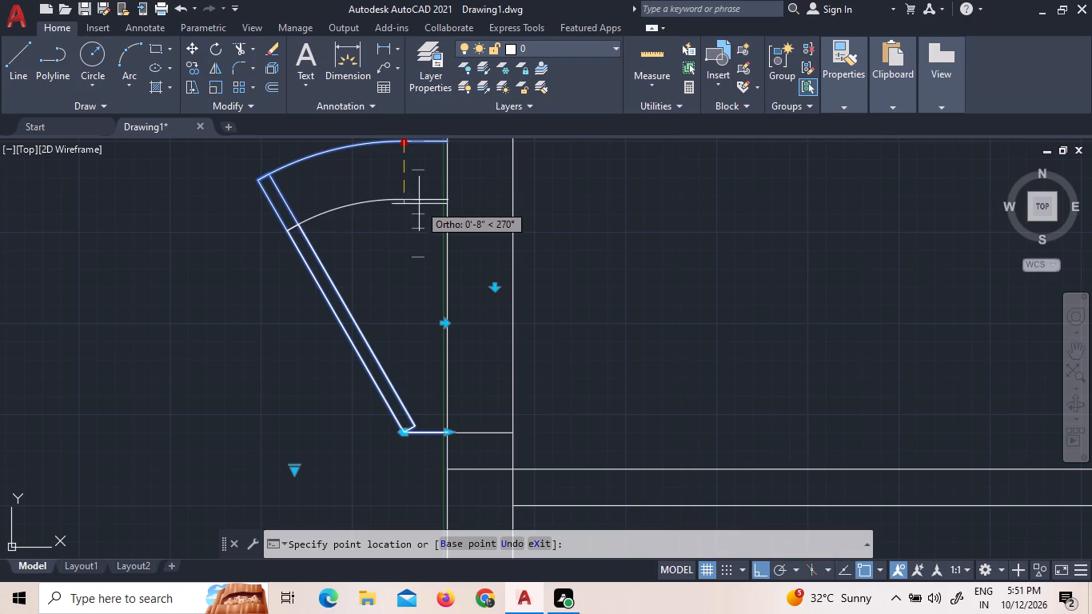
left_click(417, 197)
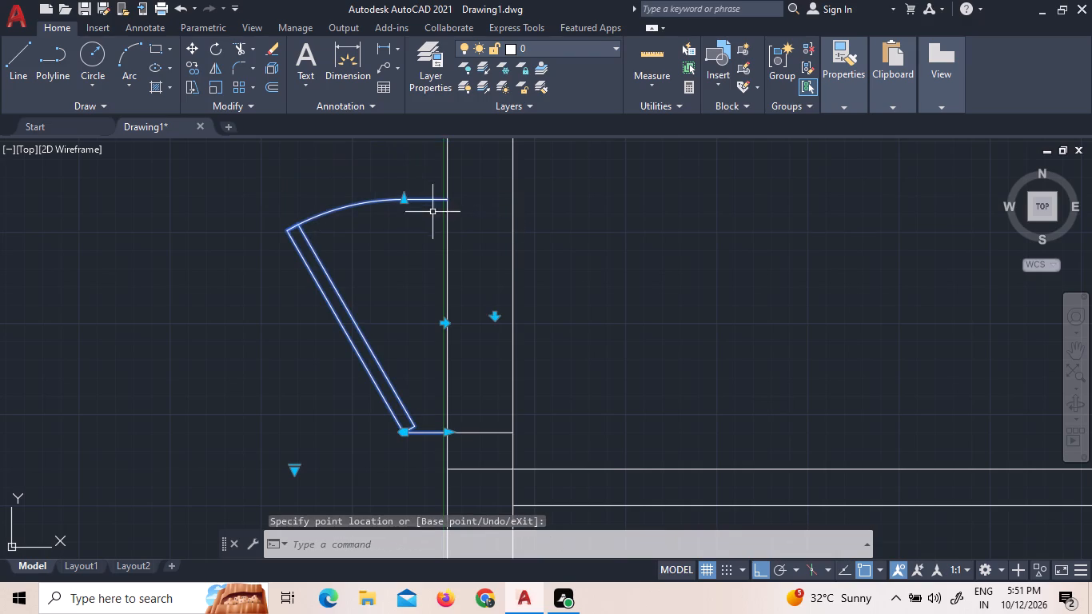
scroll(478, 243, "down", 3)
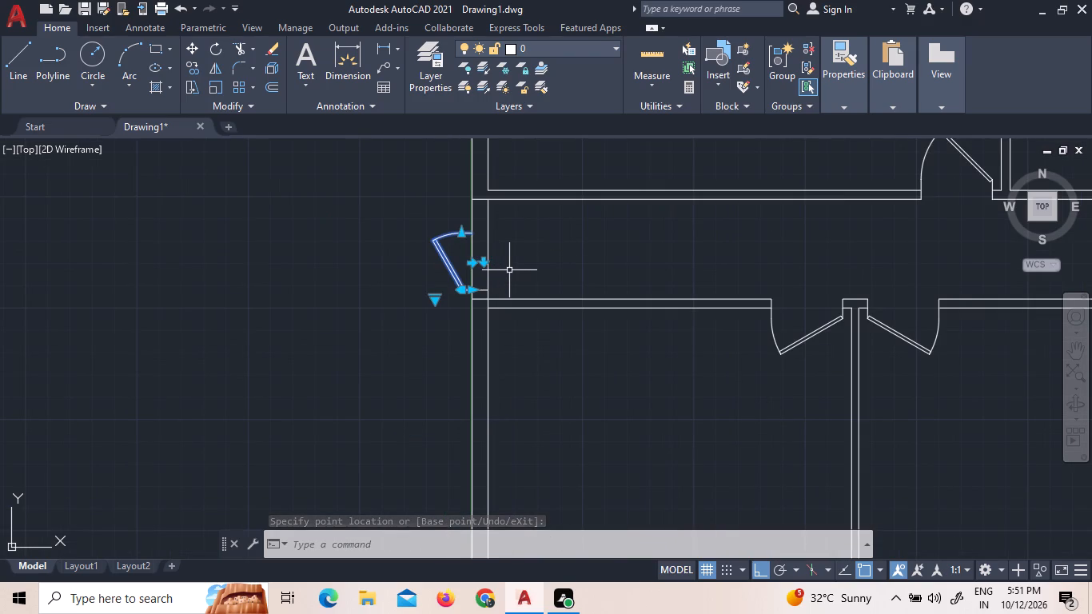
Draw the north jamb line from the end of the west door's swing arc across to the wall's inner face.
left_click(19, 43)
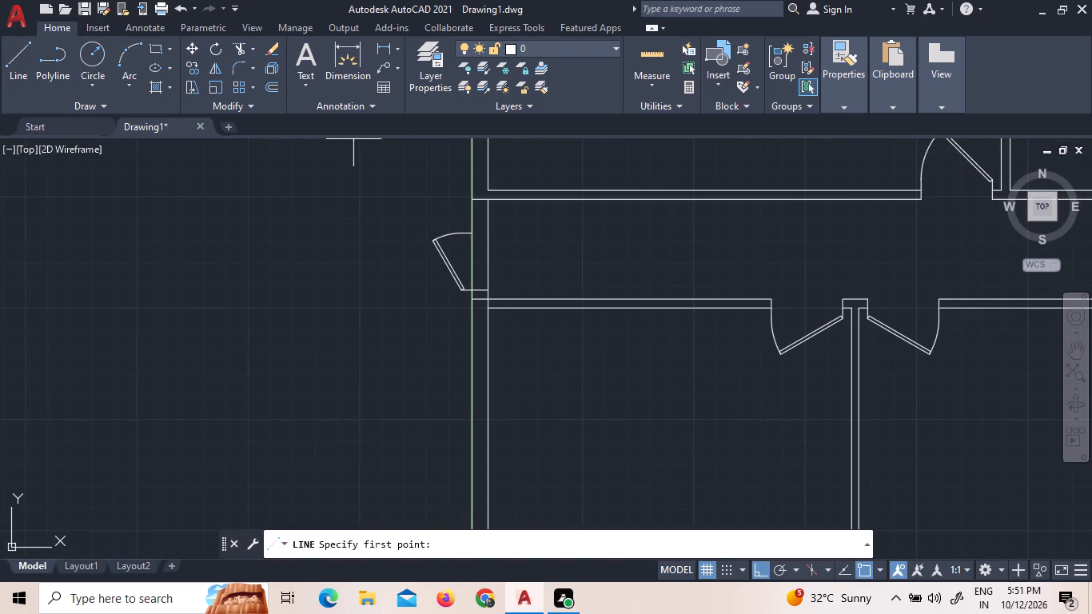
scroll(488, 235, "up", 3)
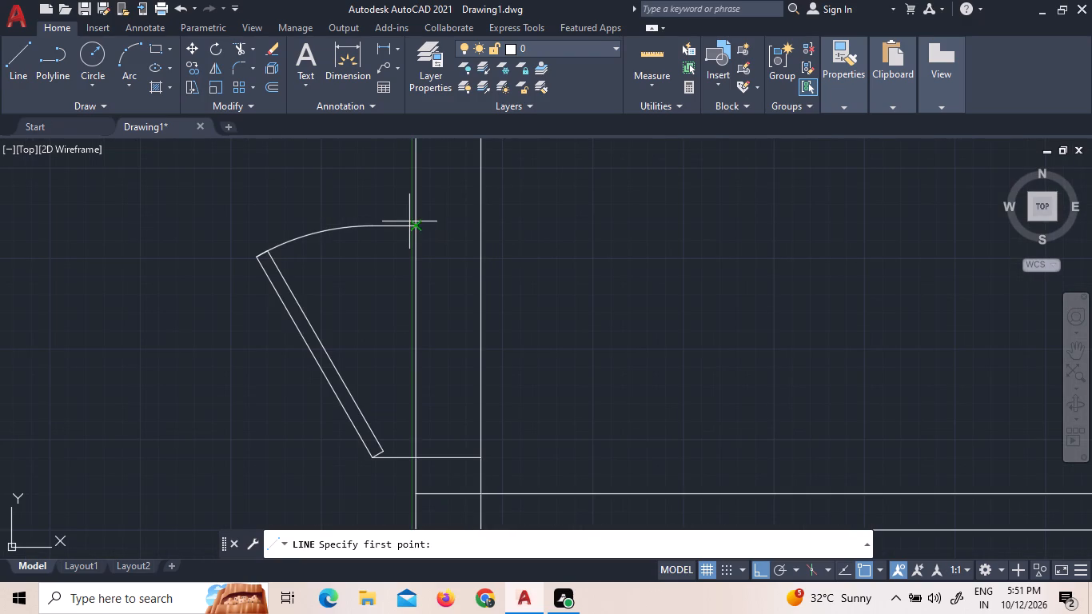
left_click_drag(416, 223, 424, 228)
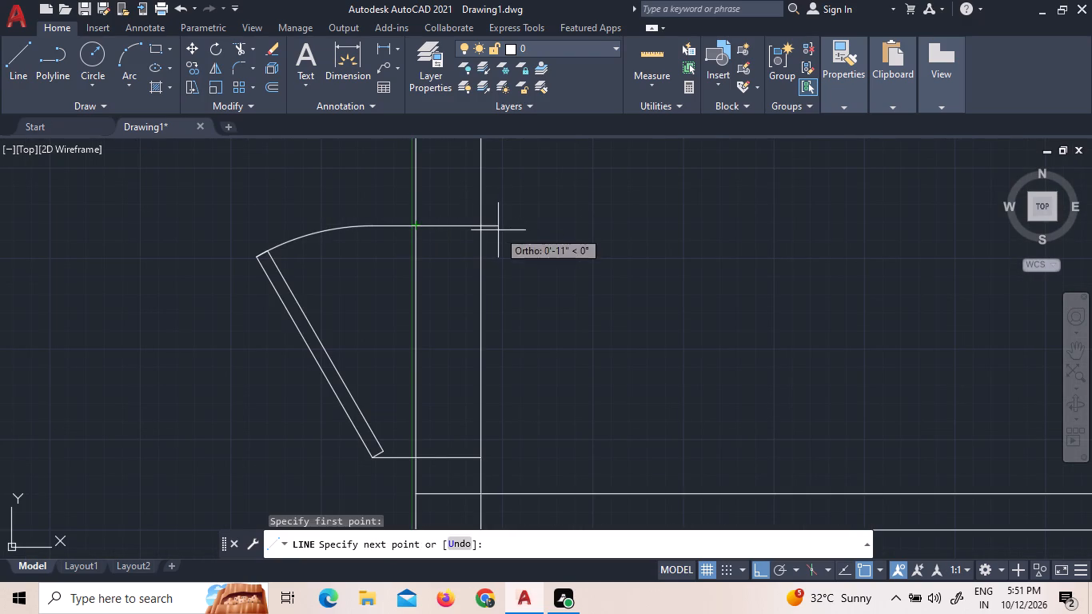
left_click(484, 227)
key("Escape")
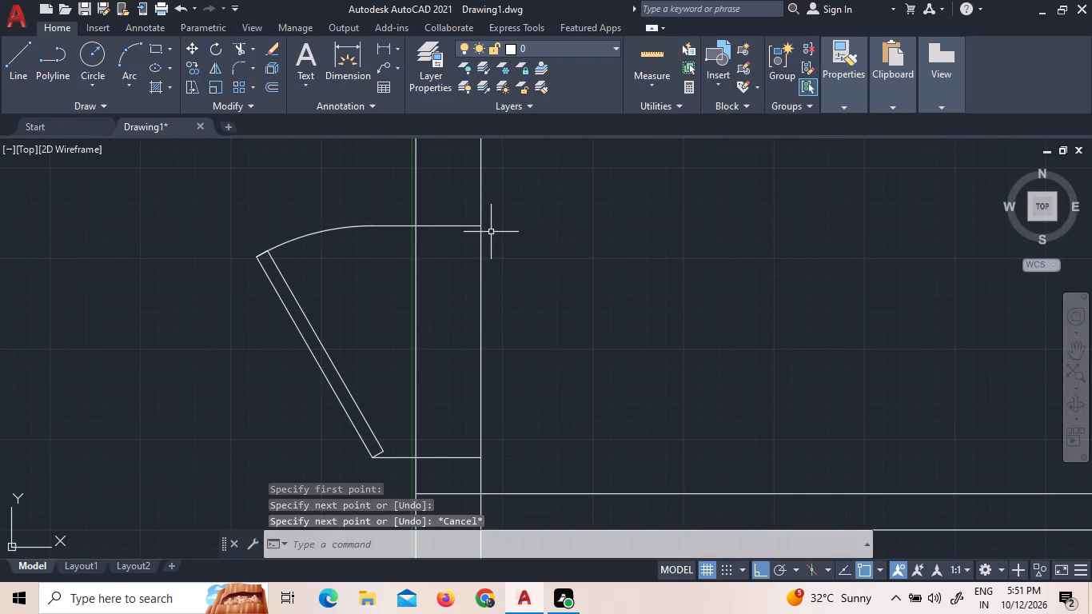
Trim both faces of the west wall between the door's two jamb lines to open the doorway.
key("t")
key("r")
key("space")
key("space")
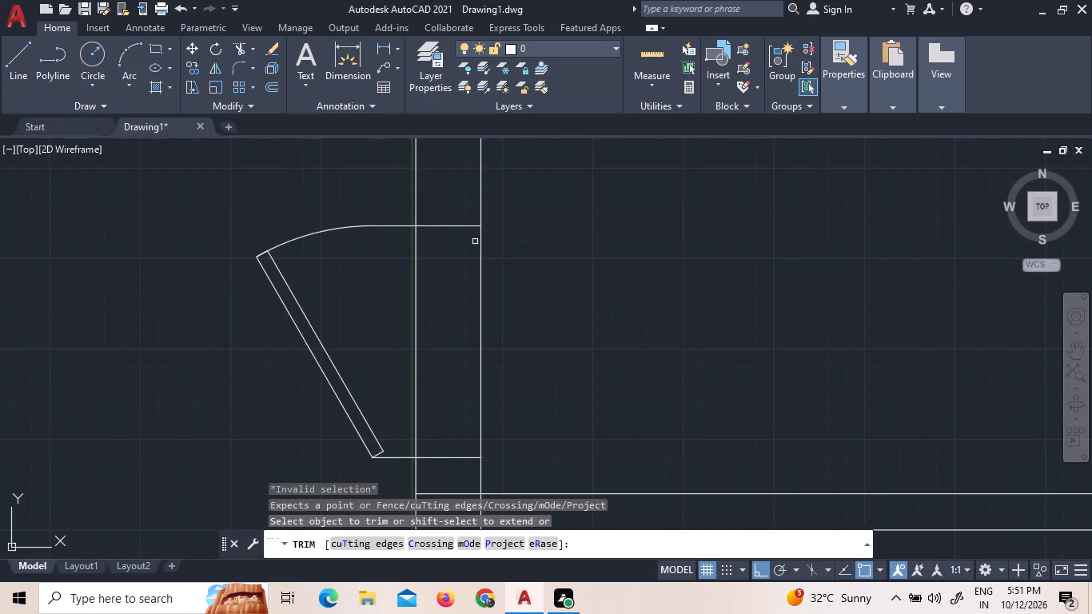
left_click(480, 242)
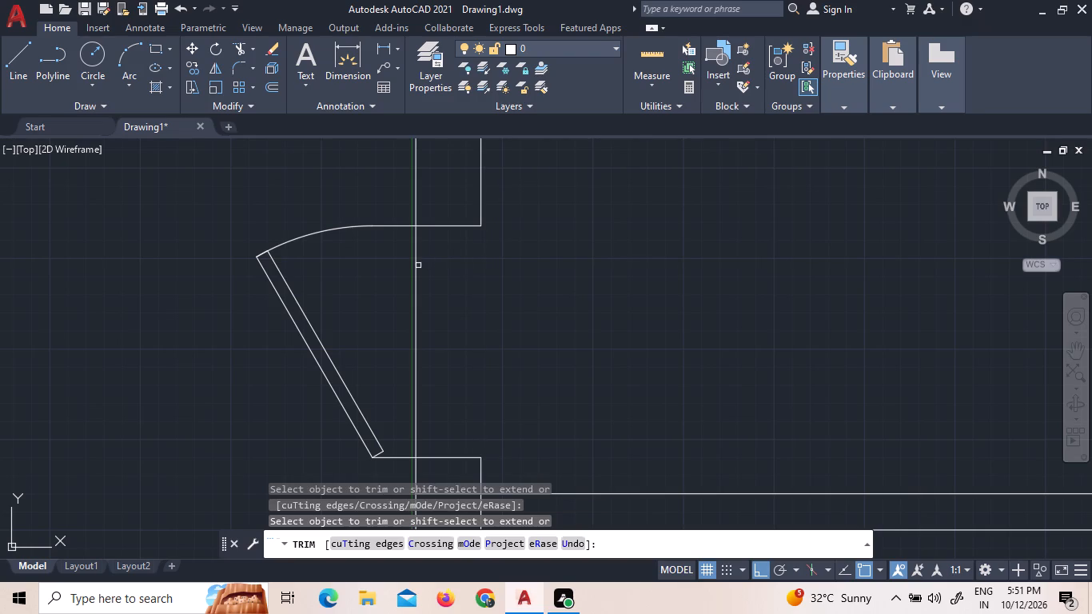
left_click(415, 266)
Trim the leftover line segments where the corridor's south and north walls meet the west wall.
scroll(440, 260, "down", 2)
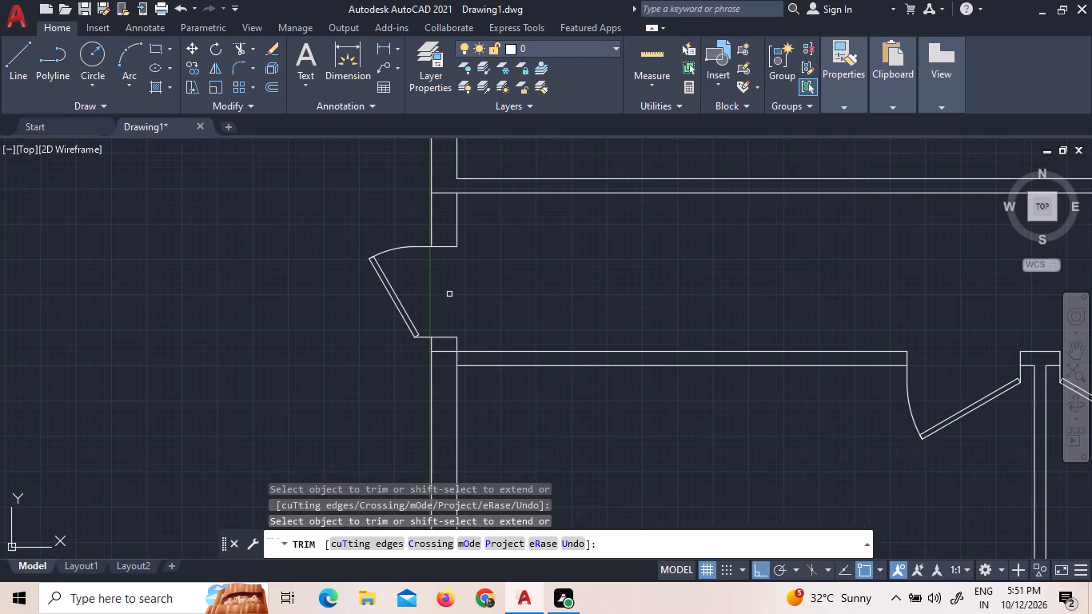
left_click(446, 350)
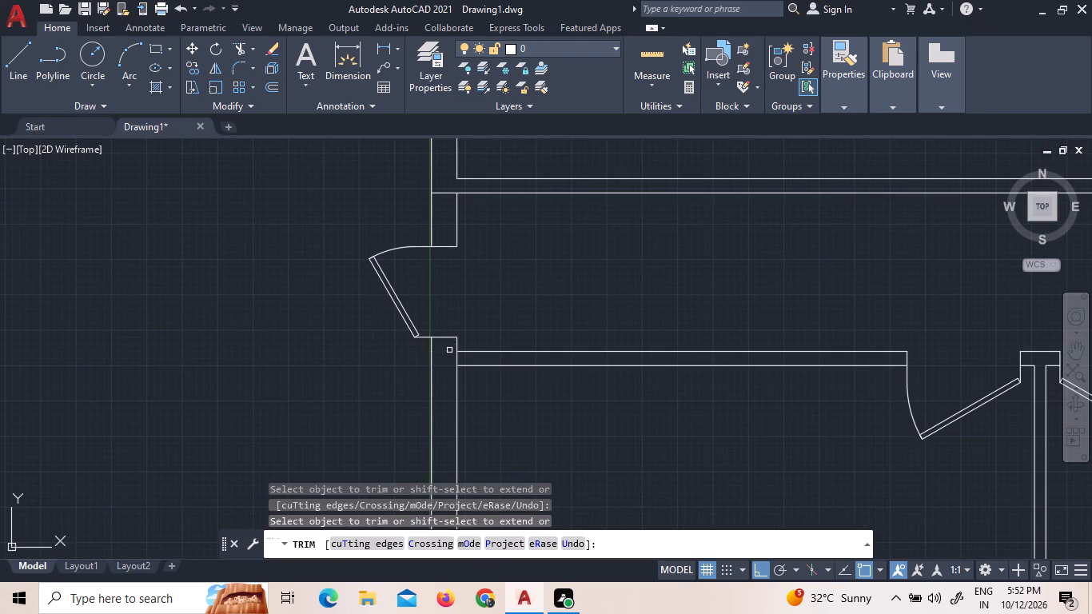
left_click(455, 360)
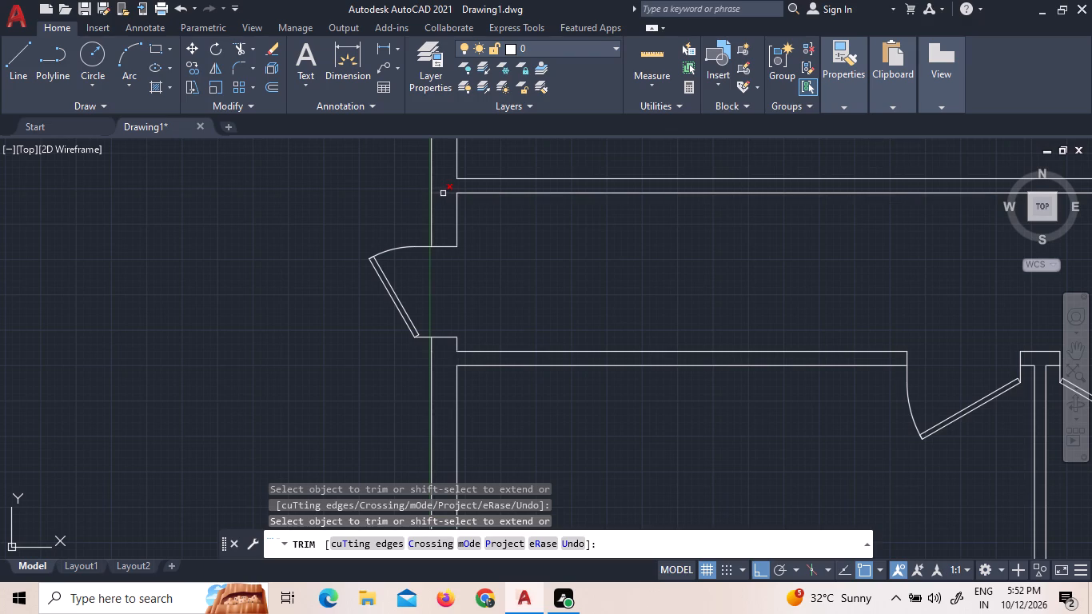
left_click(443, 193)
Draw a line across the south exterior wall, from inner to outer face, at the southeast corner of the passage between the south rooms.
scroll(454, 233, "down", 6)
scroll(469, 194, "up", 2)
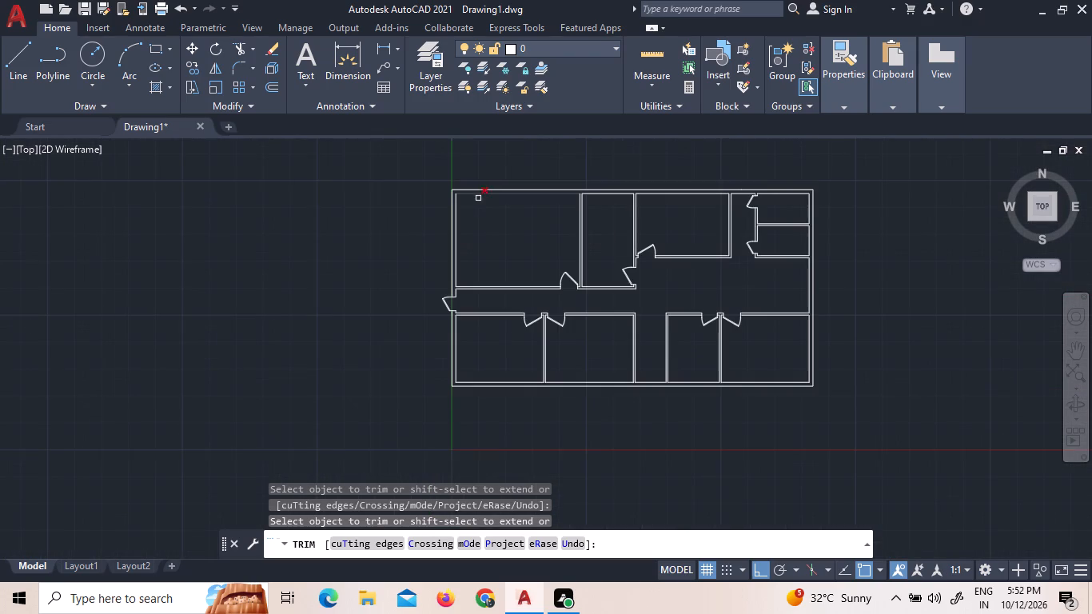
scroll(600, 329, "up", 3)
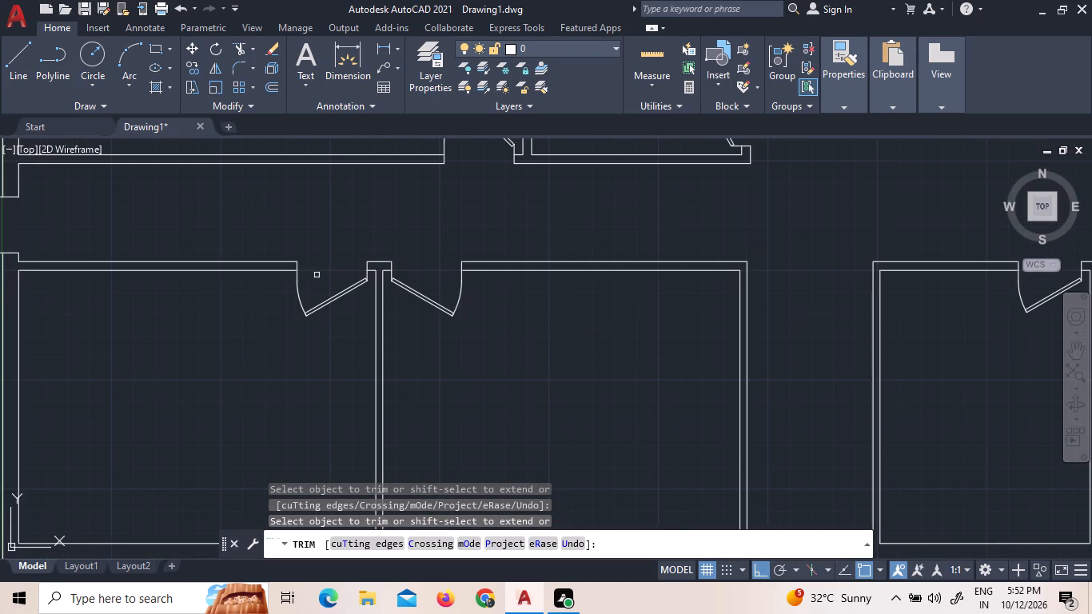
scroll(432, 281, "down", 1)
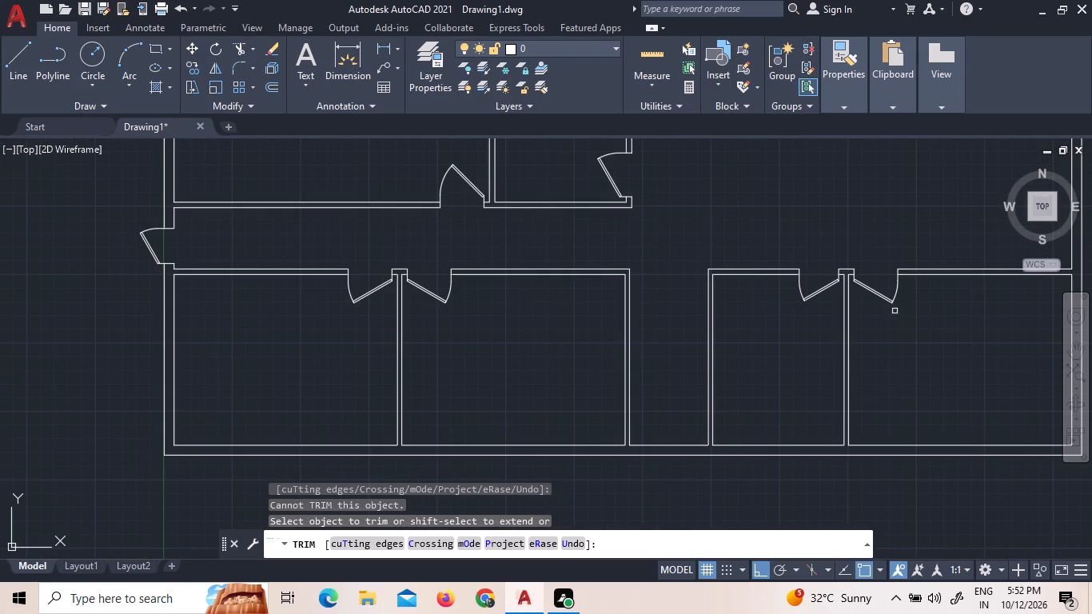
scroll(947, 310, "down", 2)
scroll(997, 283, "up", 1)
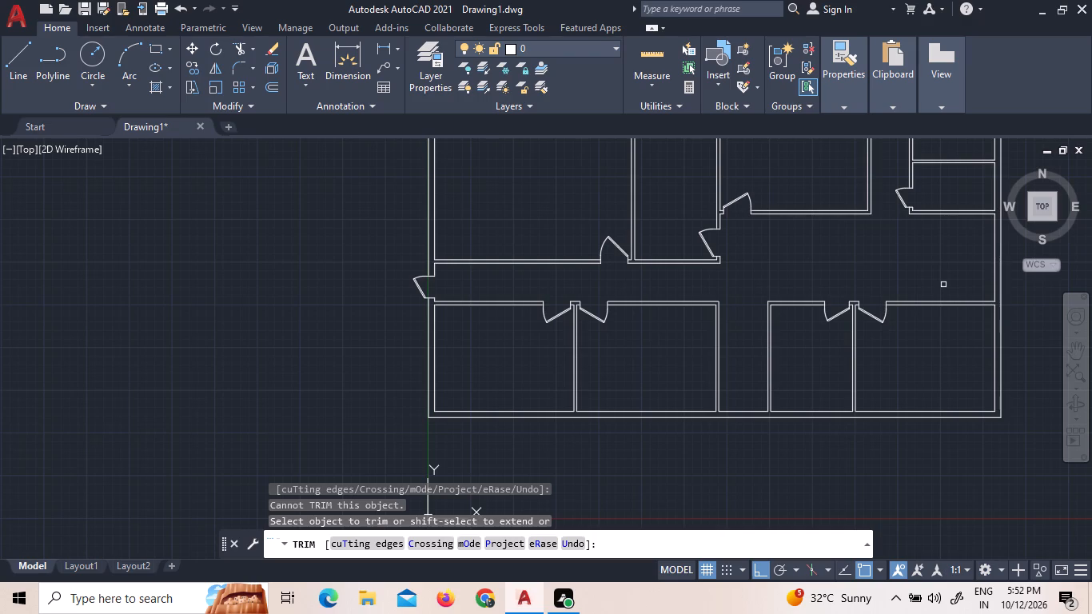
scroll(953, 285, "down", 1)
scroll(830, 389, "up", 2)
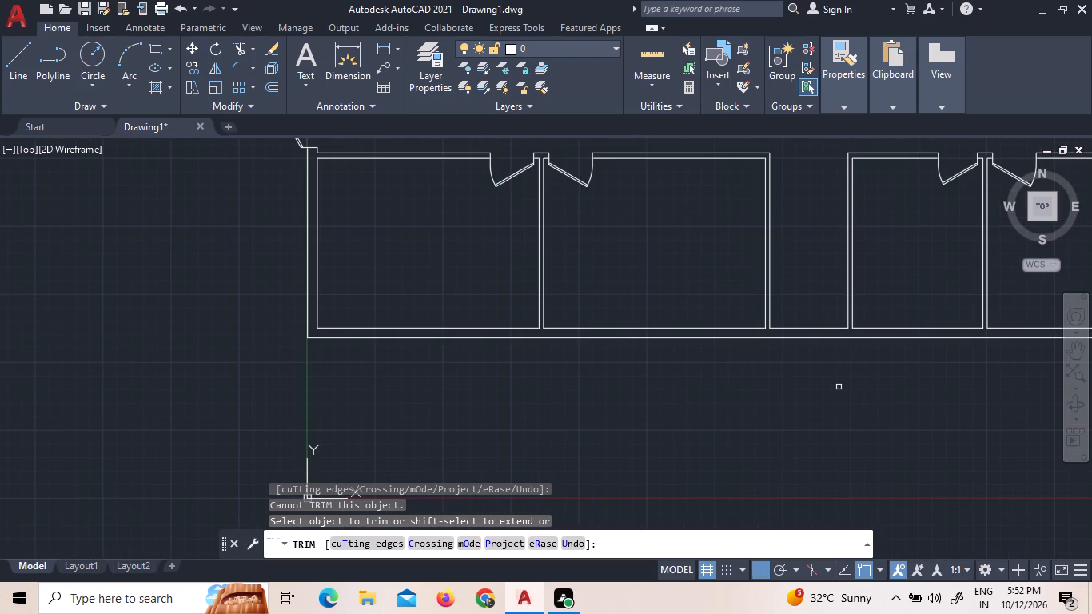
left_click(14, 66)
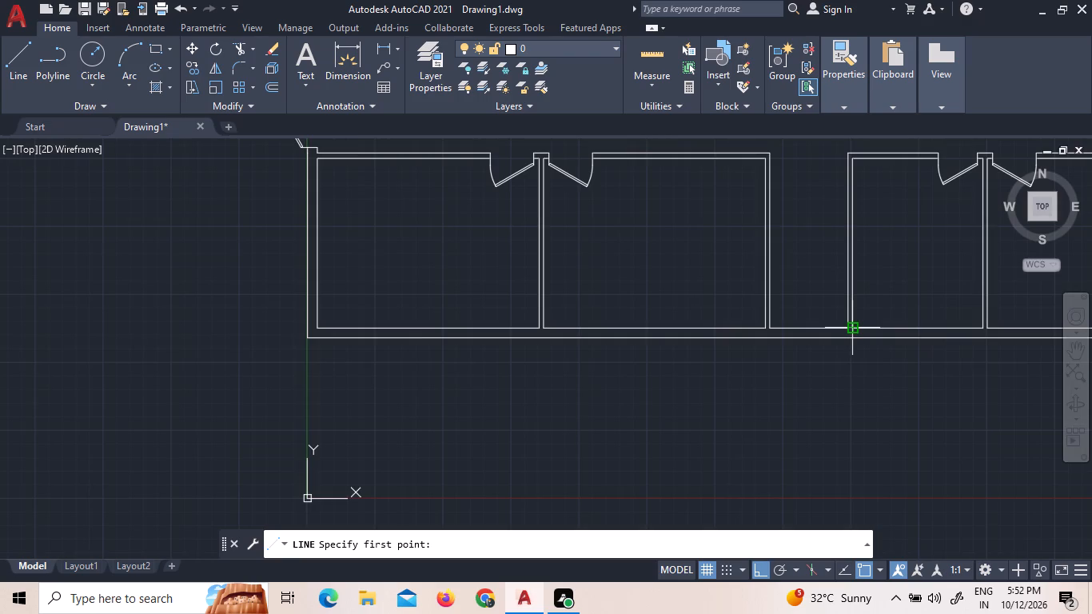
scroll(855, 329, "up", 3)
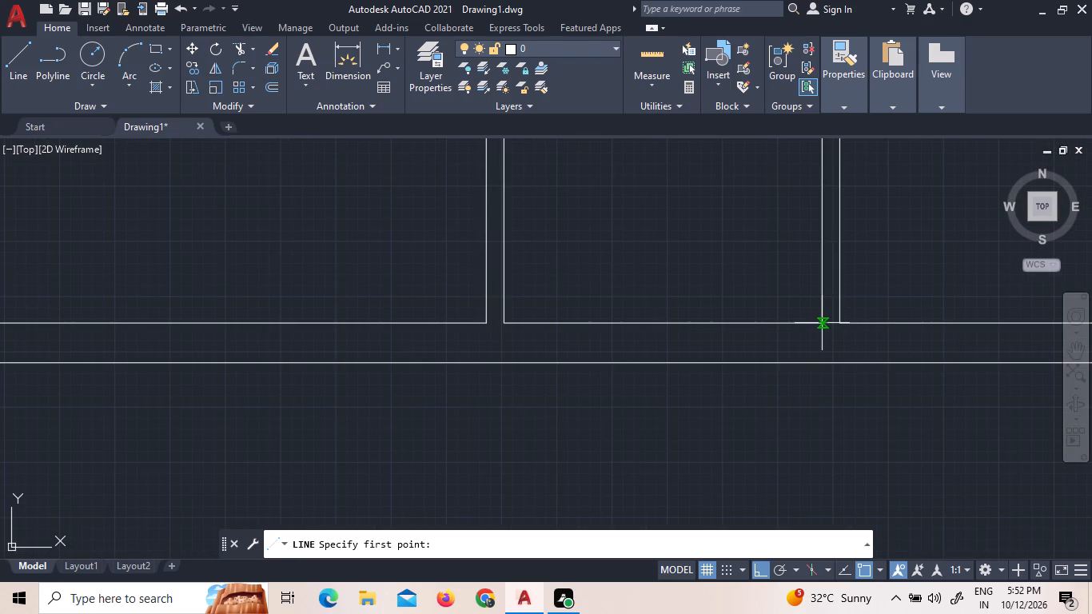
left_click(827, 324)
left_click(823, 361)
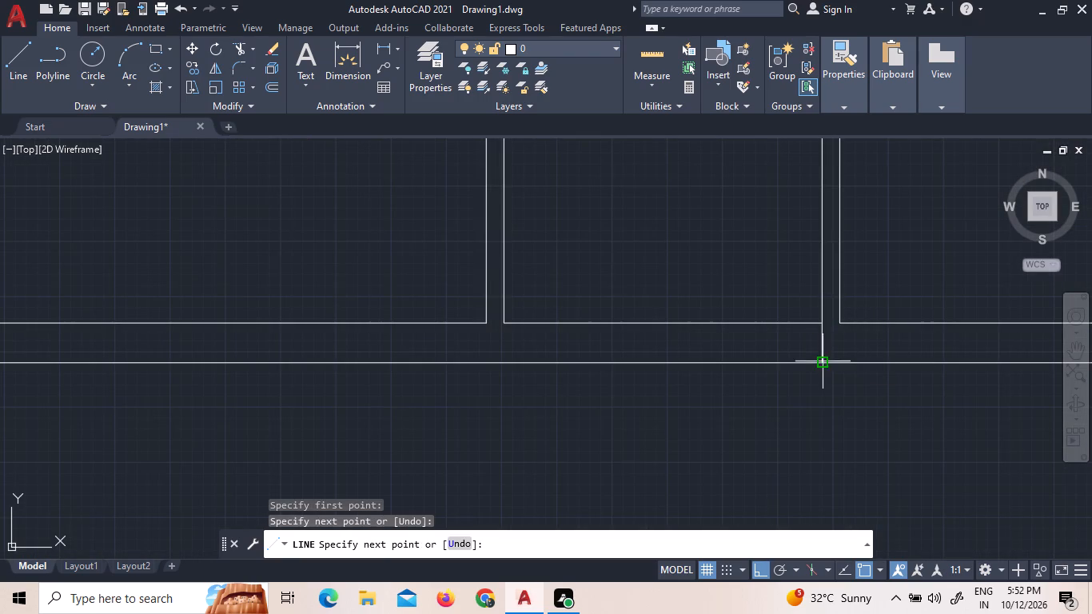
Draw a line across the south exterior wall, from inner to outer face, at the passage's southwest corner.
left_click(17, 87)
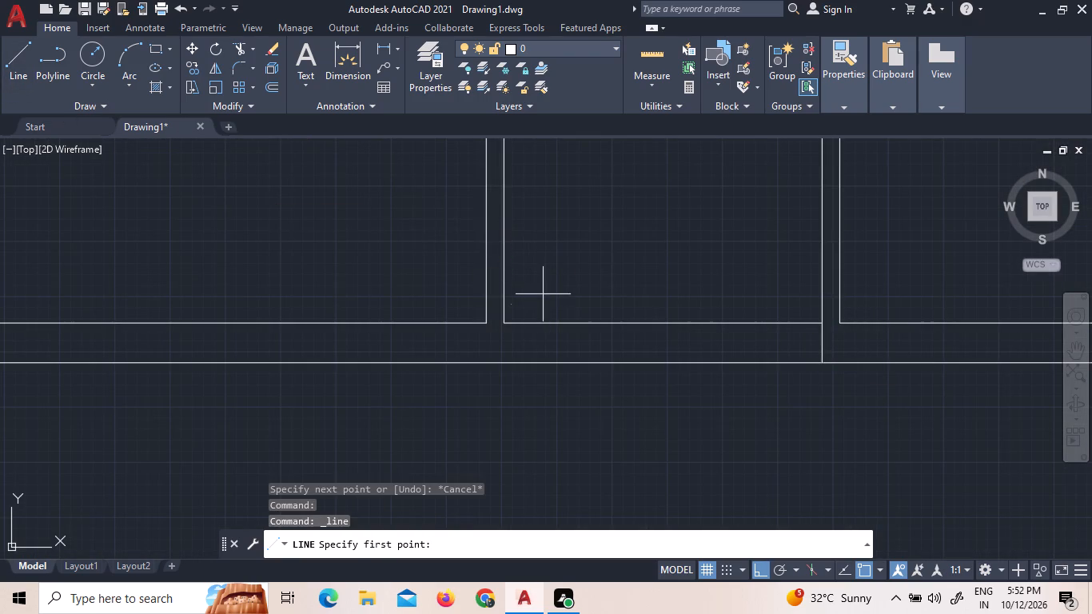
left_click(507, 322)
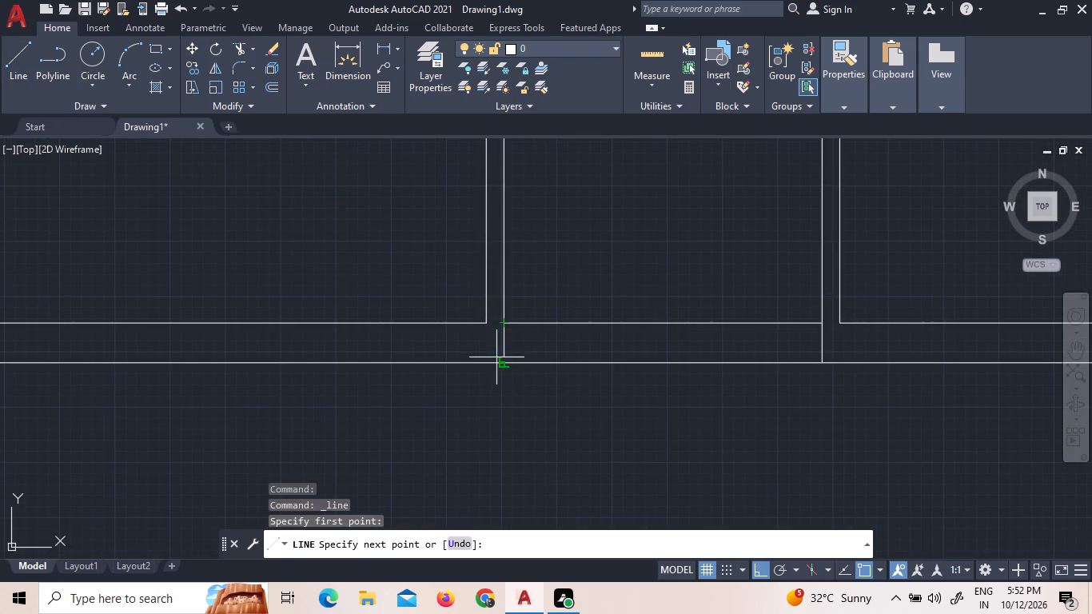
scroll(514, 367, "up", 3)
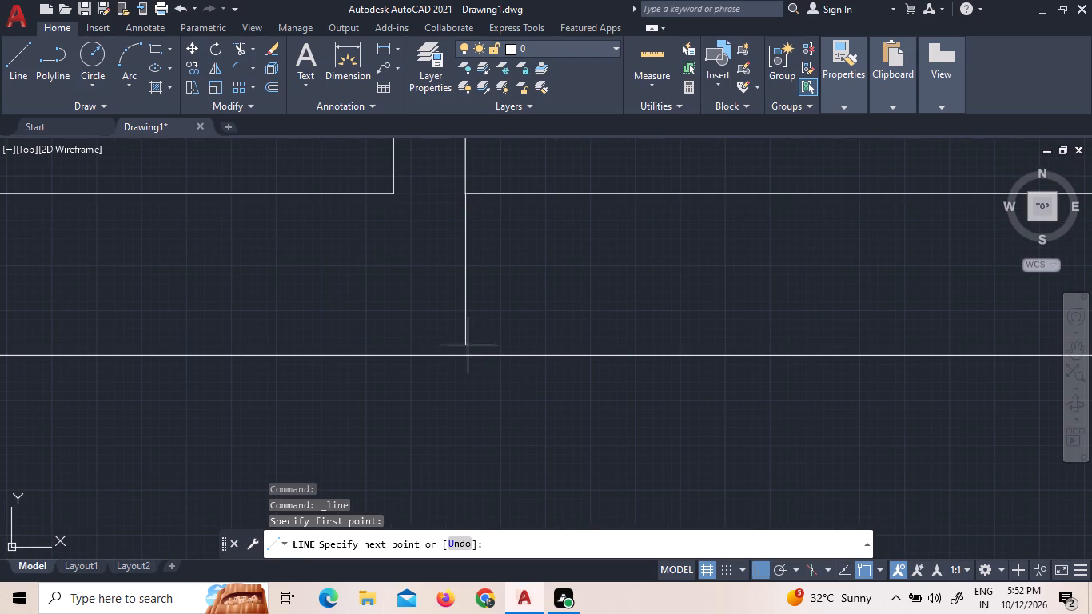
left_click(464, 356)
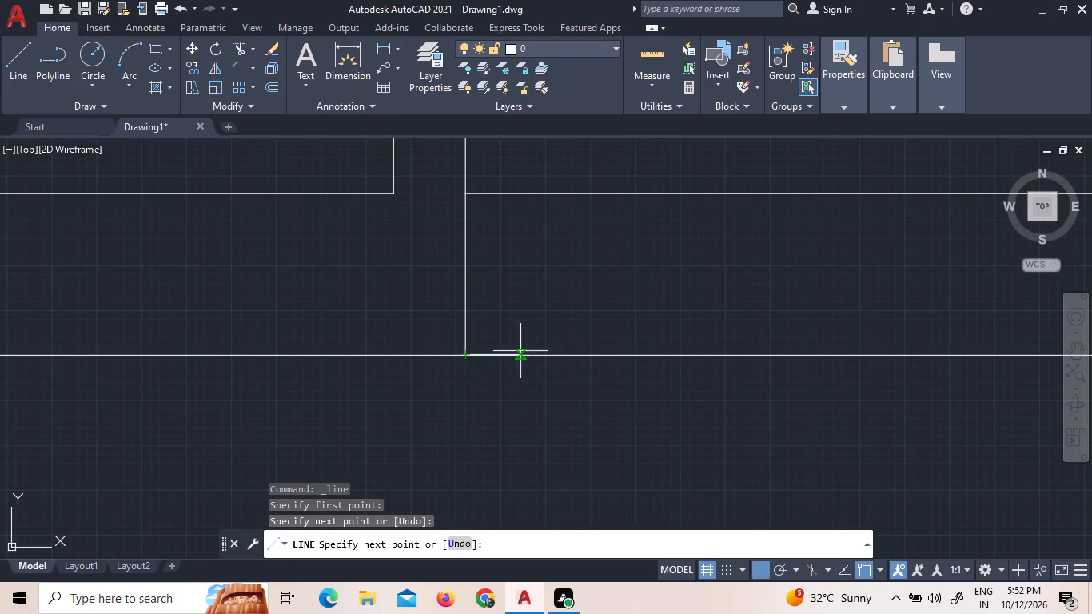
scroll(552, 339, "down", 4)
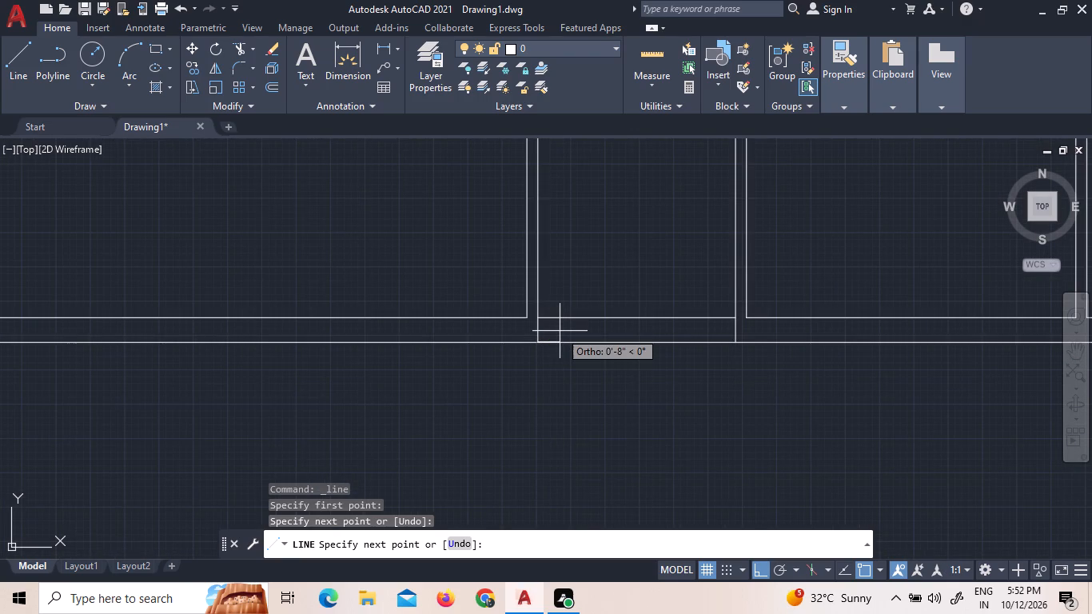
key("Escape")
Offset the lines crossing the south wall at both passage corners 5" inward, toward the middle of the passage.
key("o")
key("Return")
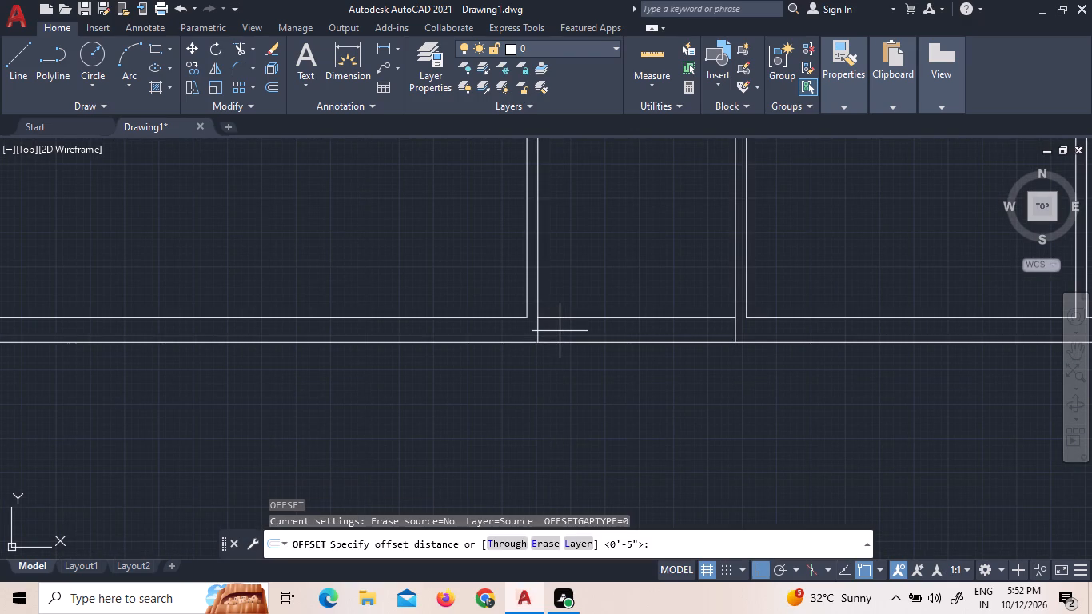
type("5\"")
key("Return")
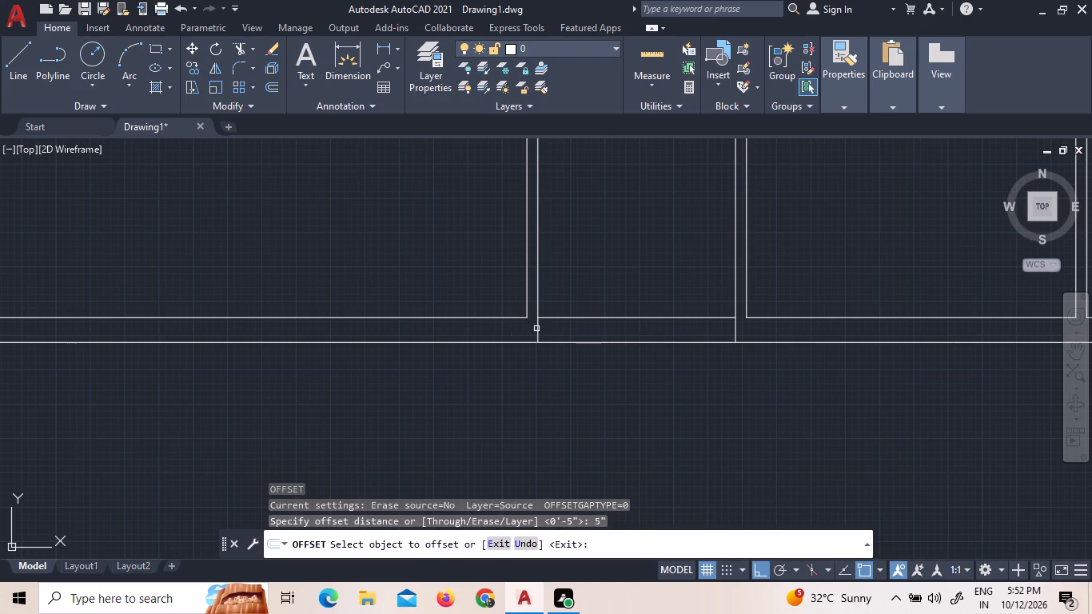
left_click(537, 329)
left_click(549, 326)
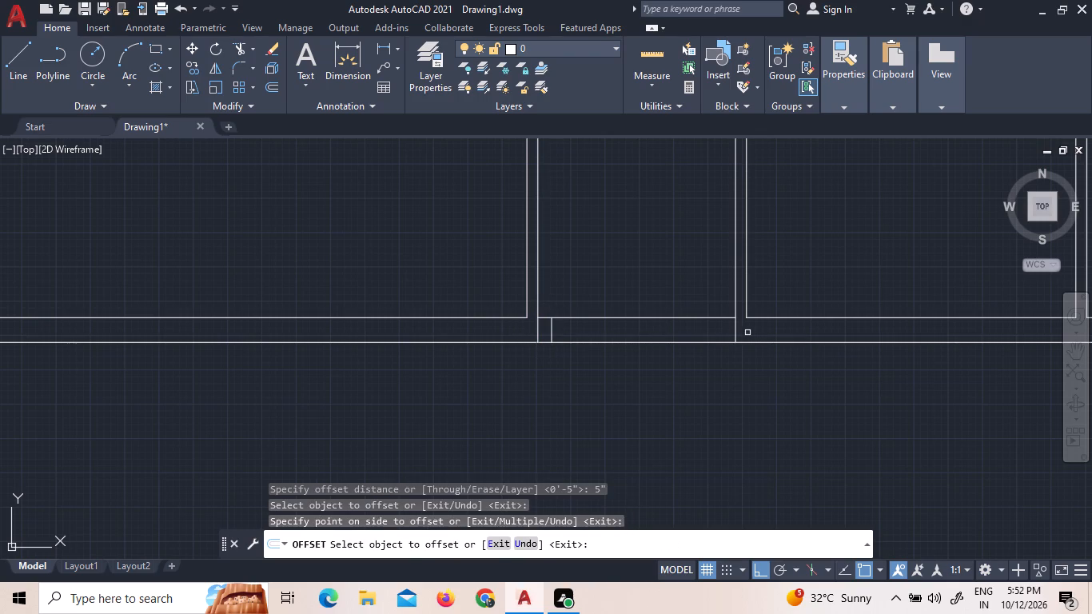
left_click(735, 332)
left_click(711, 329)
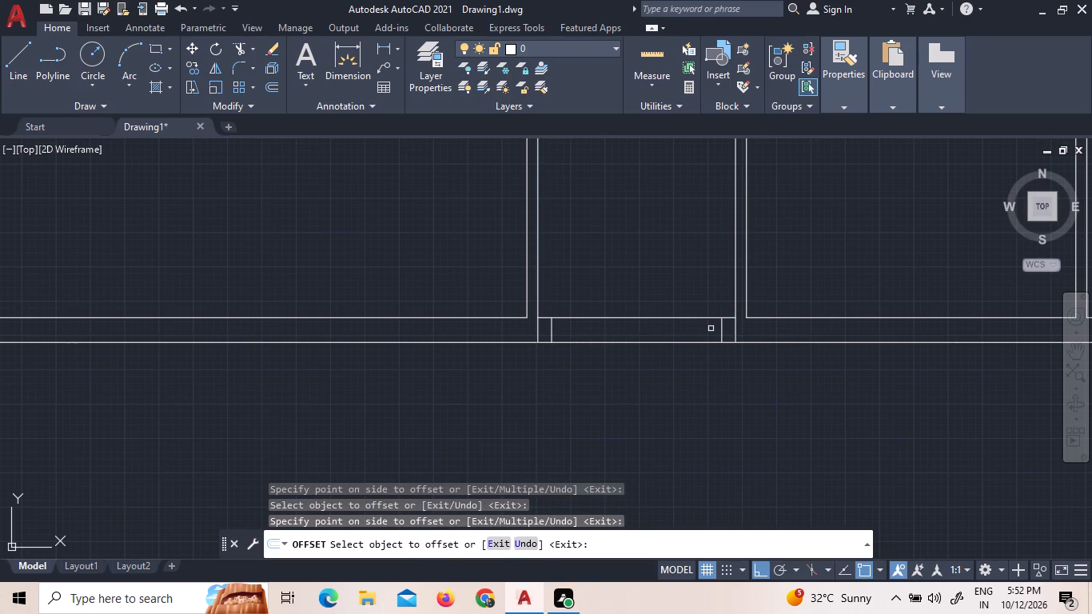
key("Escape")
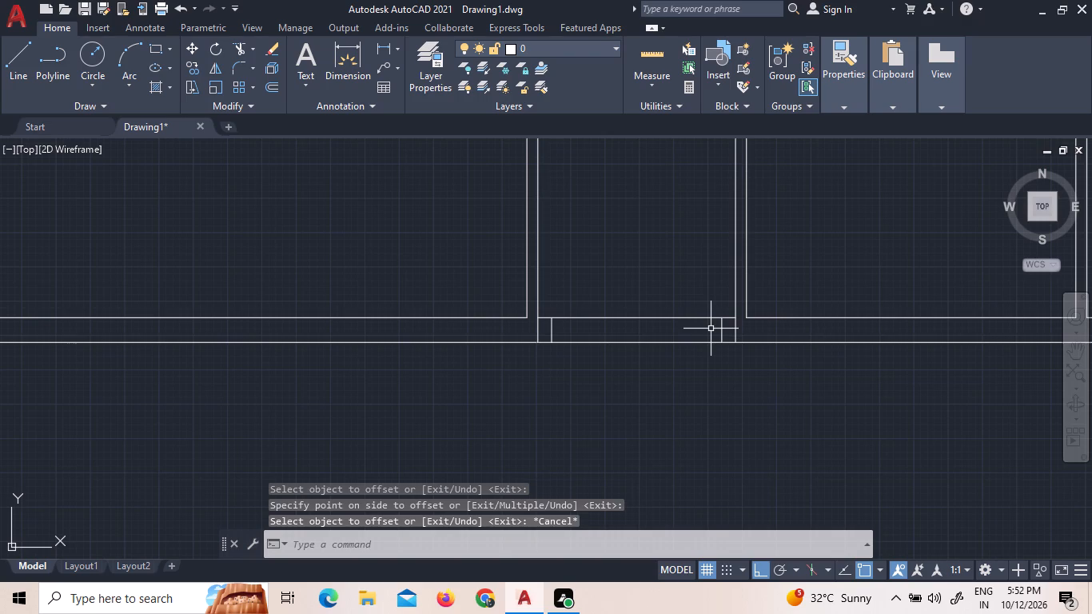
Insert the Door - Imperial block from the architectural tool palette near the east jamb of the south opening.
type("TP")
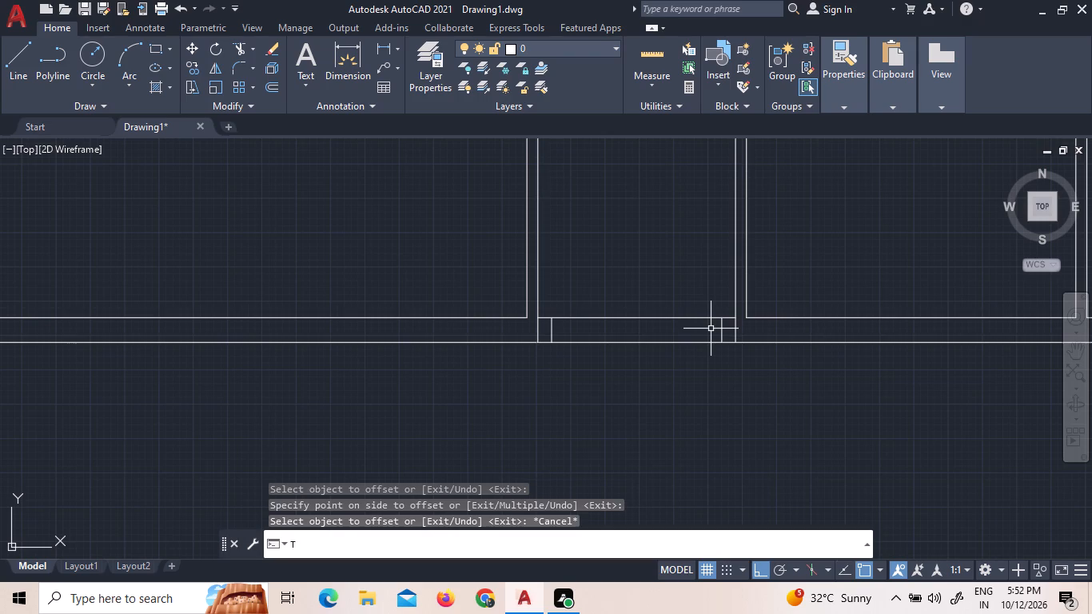
key("Return")
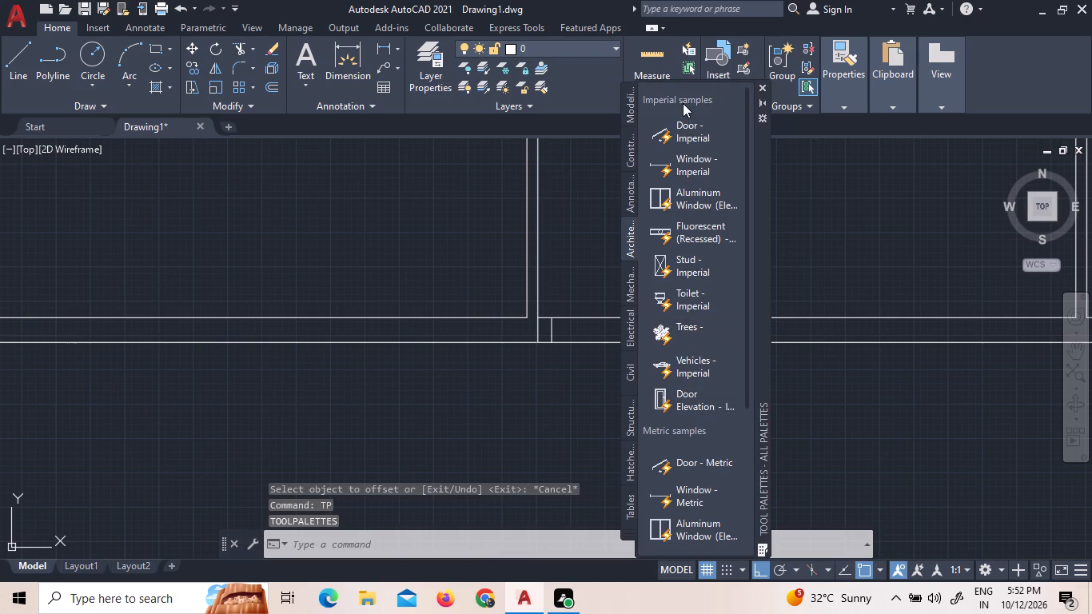
left_click_drag(683, 128, 326, 381)
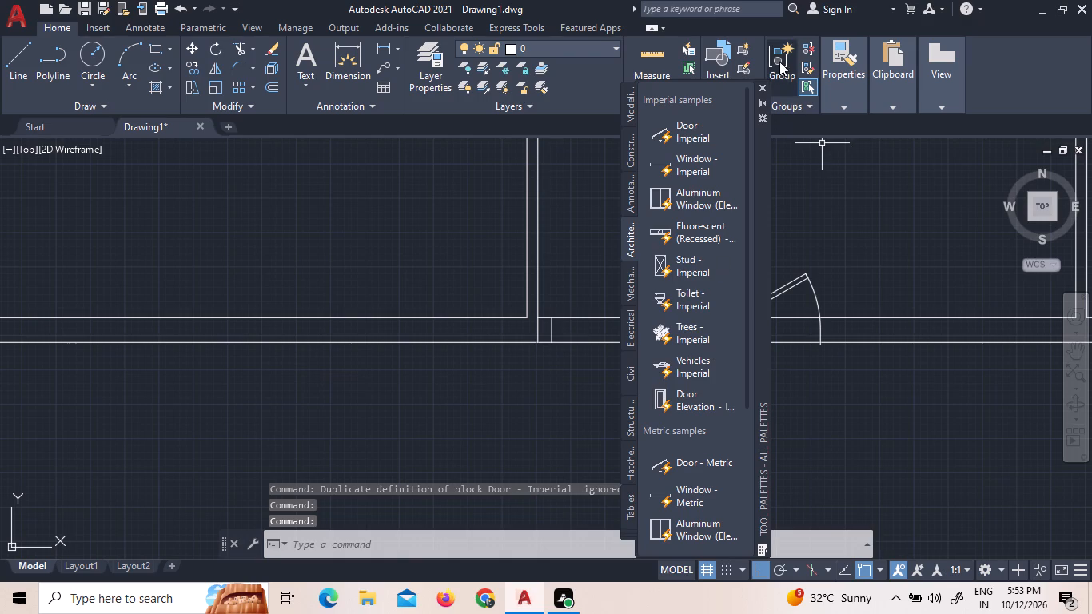
left_click(760, 86)
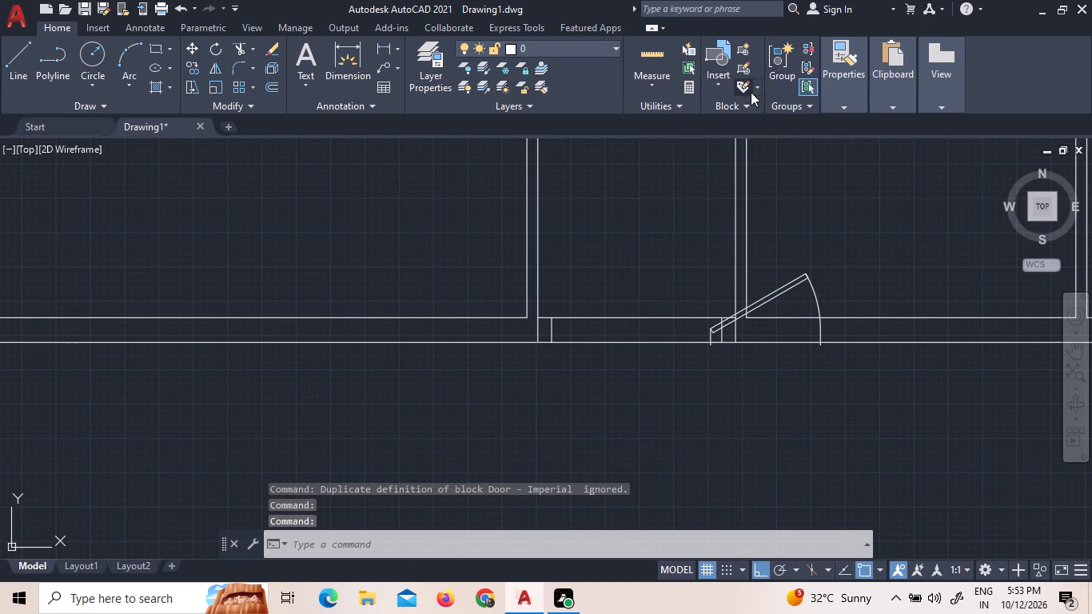
Shorten the new door block's width by 10" and flip it so that the leaf swings south, outside the building.
left_click(811, 292)
left_click(792, 272)
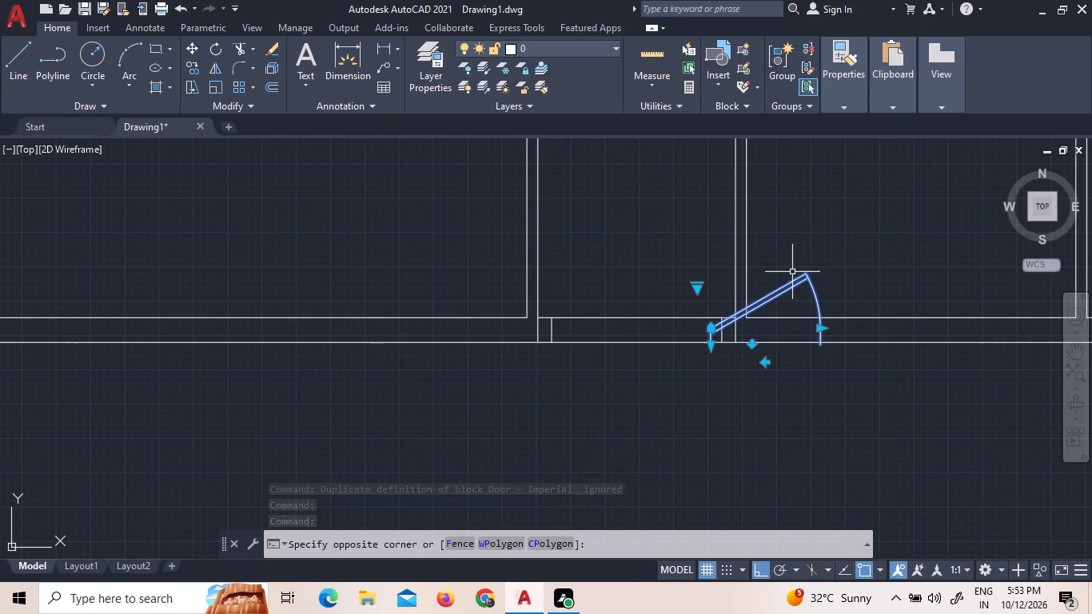
left_click(823, 328)
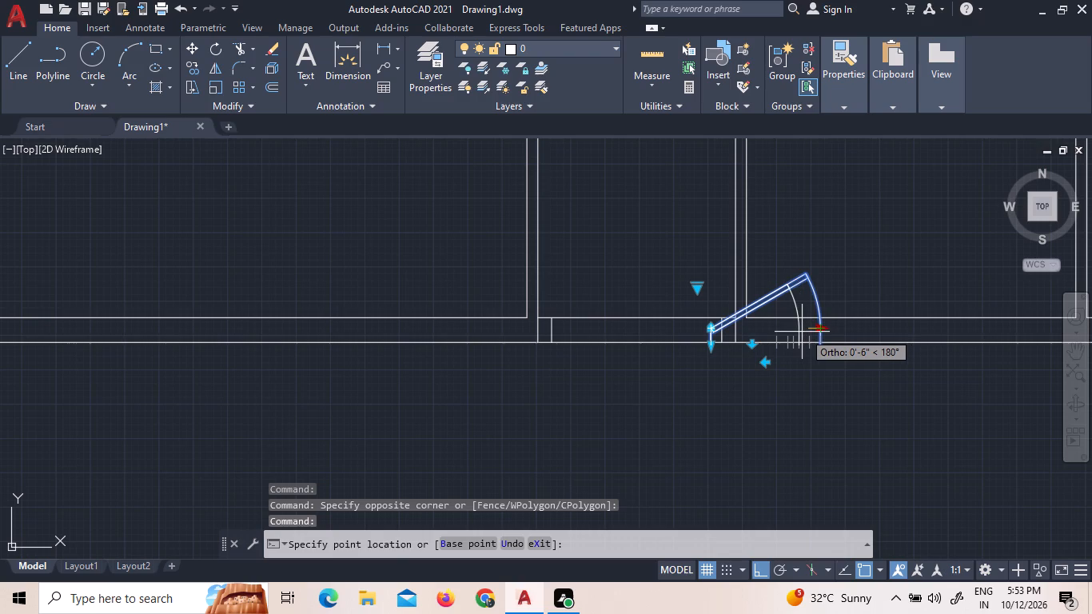
scroll(801, 332, "up", 2)
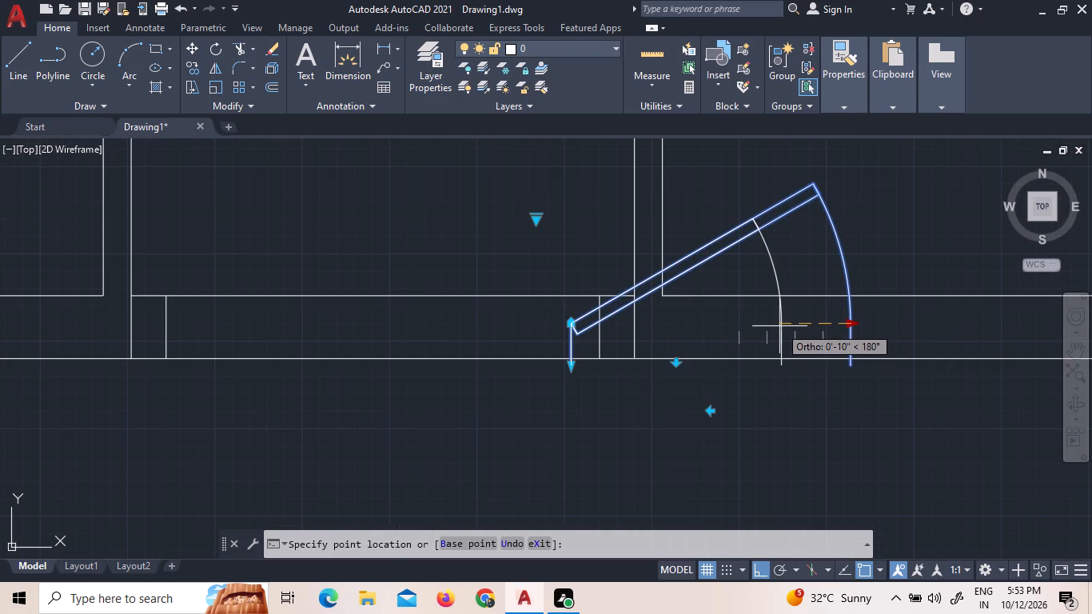
left_click(779, 326)
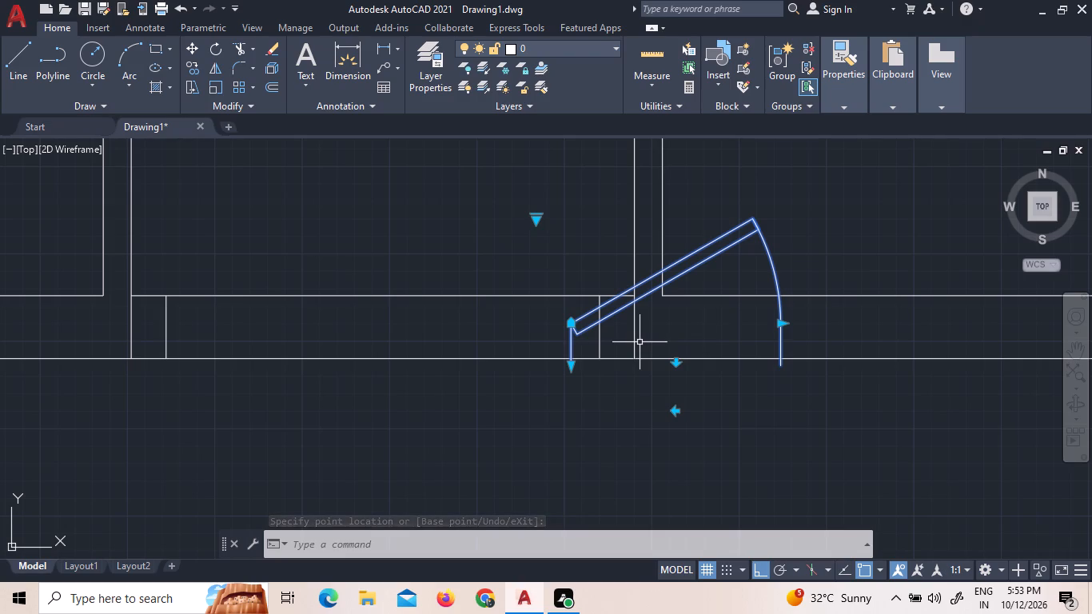
left_click(676, 366)
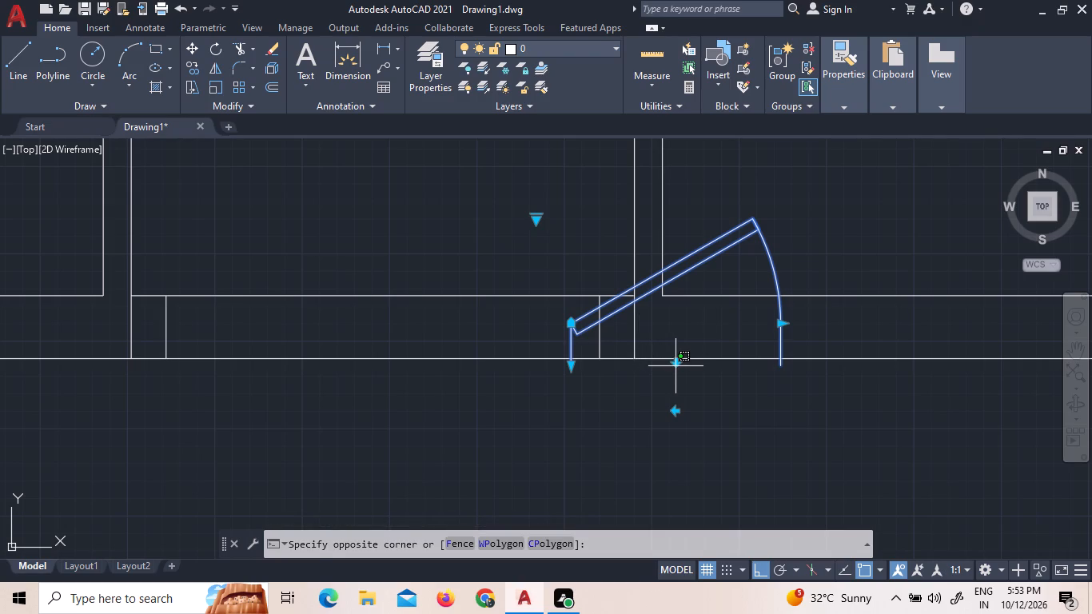
left_click(676, 364)
left_click(676, 364)
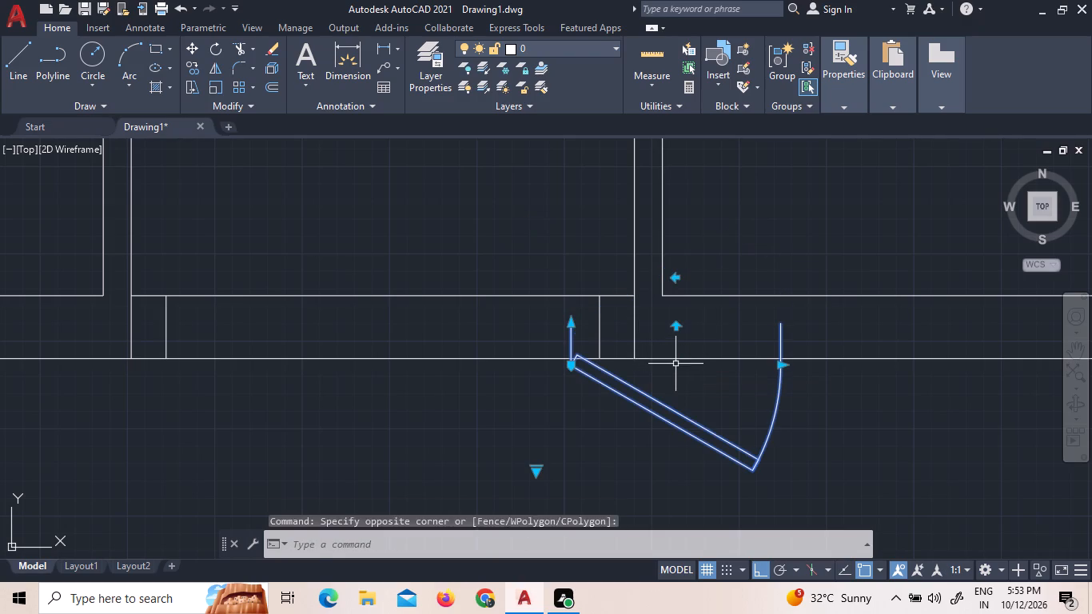
Move the door from the upper end of its hinge side to the west jamb line's endpoint on the wall's outer face.
right_click(504, 312)
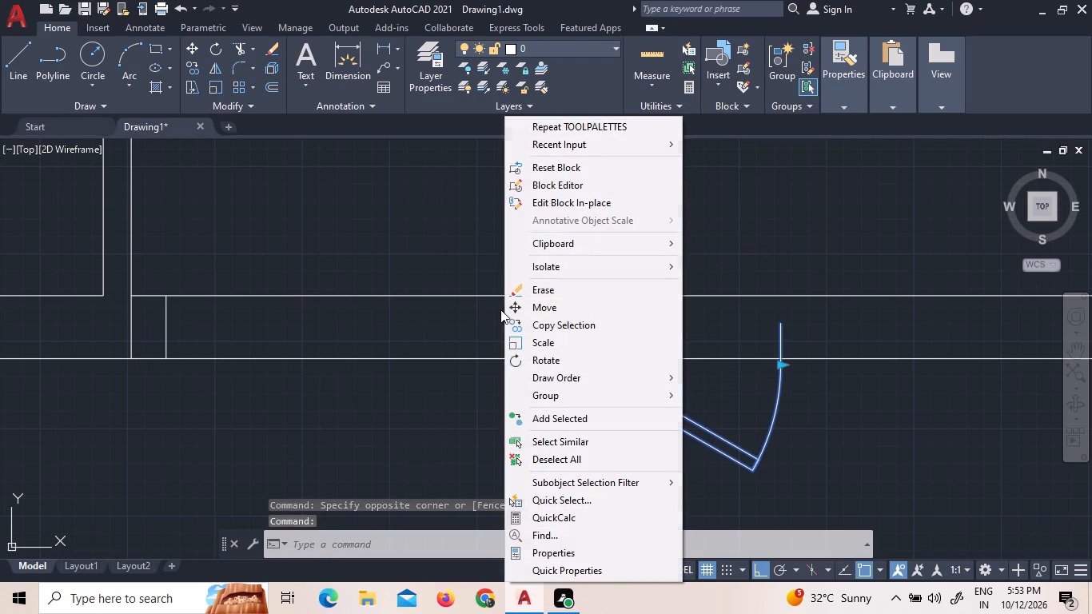
left_click(546, 309)
left_click(572, 324)
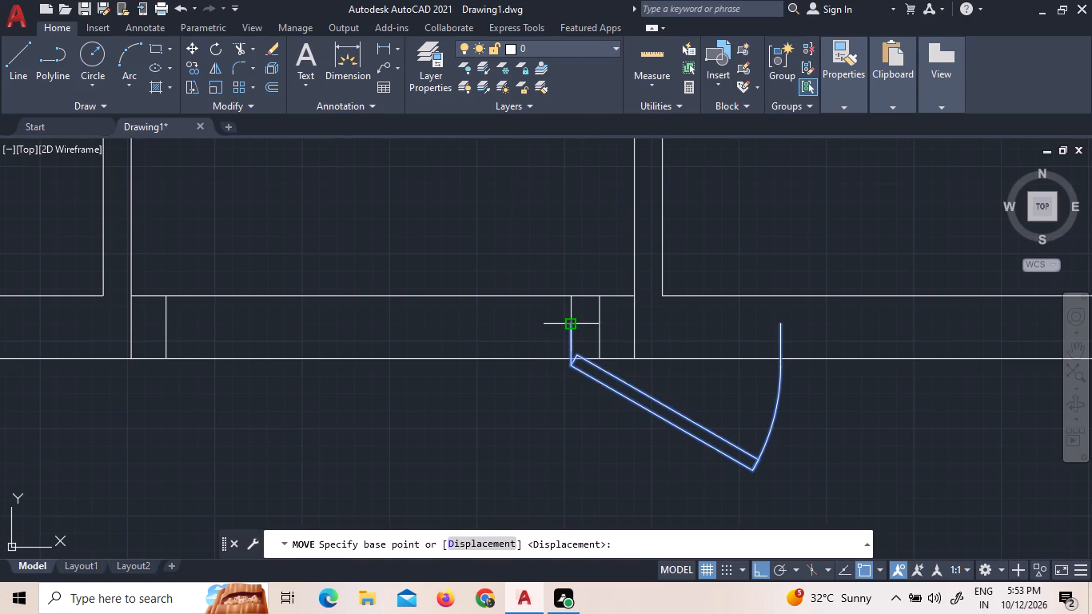
left_click(161, 355)
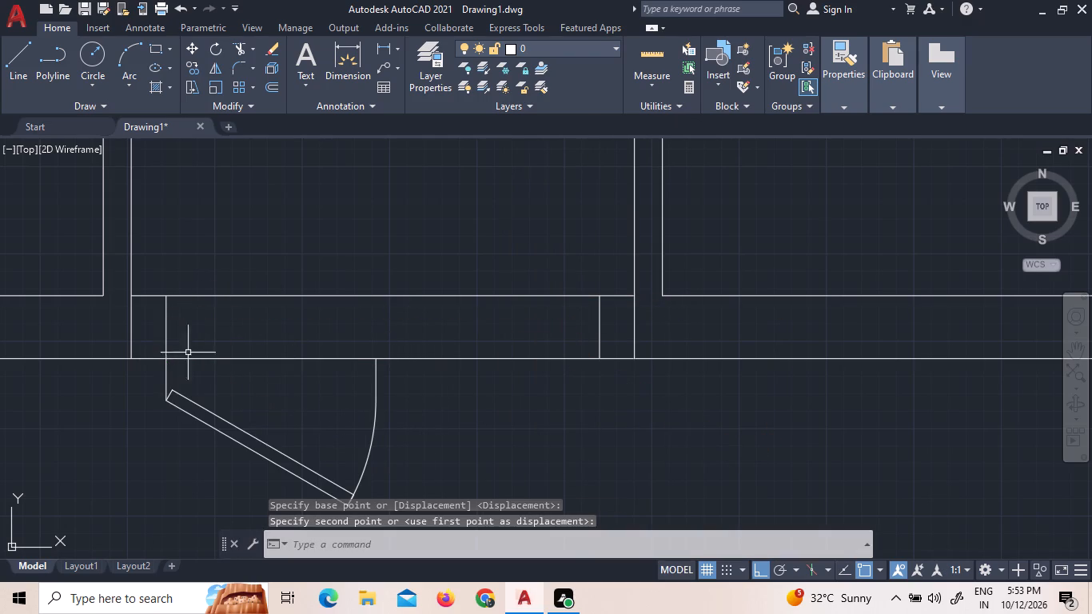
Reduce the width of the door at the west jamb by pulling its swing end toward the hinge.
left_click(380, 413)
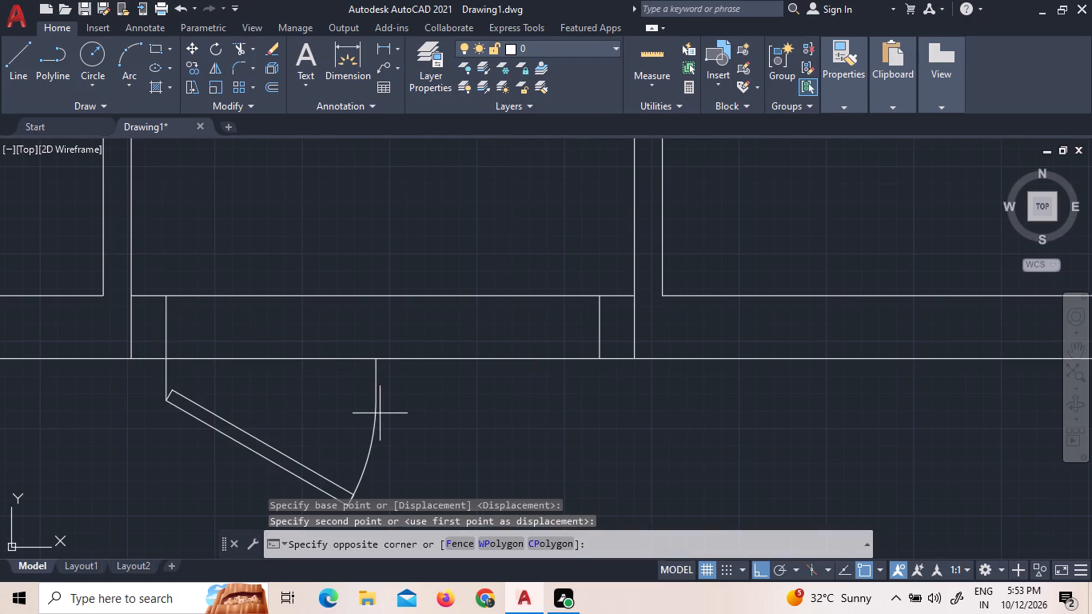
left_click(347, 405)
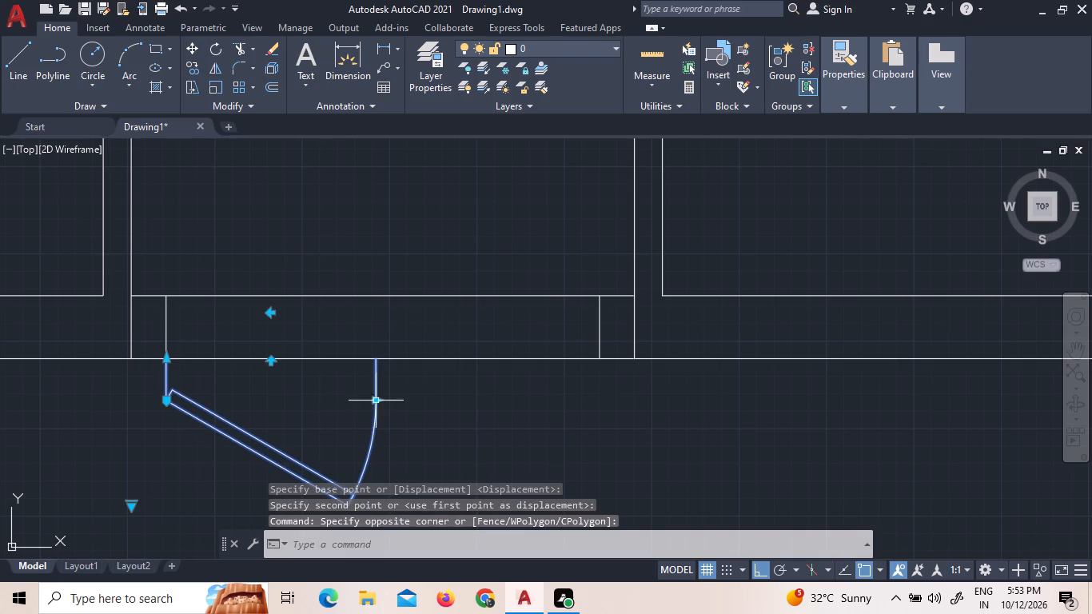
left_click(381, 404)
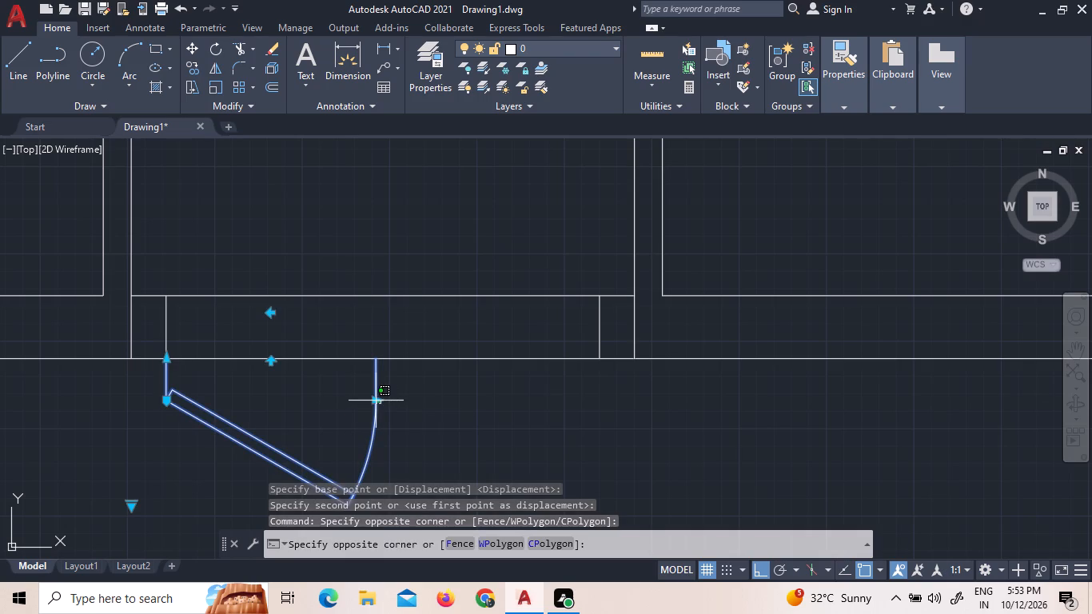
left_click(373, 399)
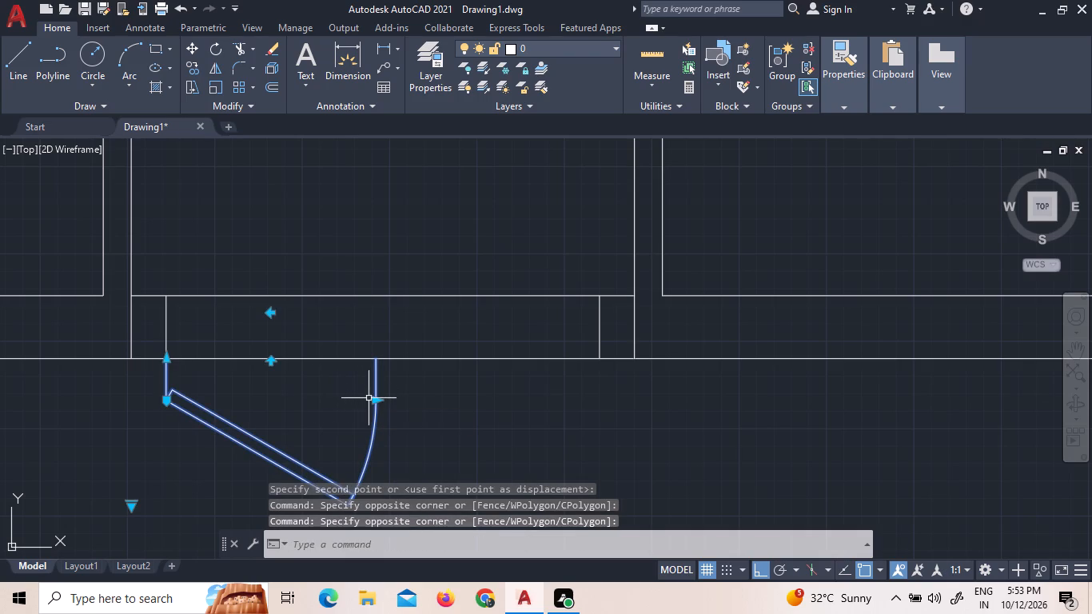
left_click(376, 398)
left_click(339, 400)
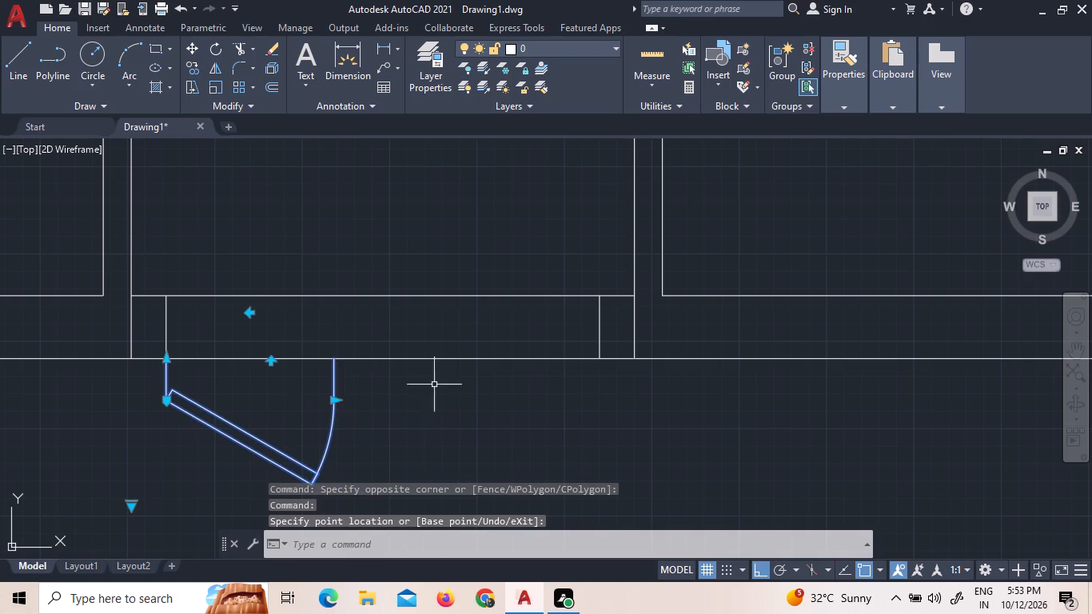
Draw a centre line across the south wall, from the midpoint of the passage's inner face line to the outer face.
left_click(17, 61)
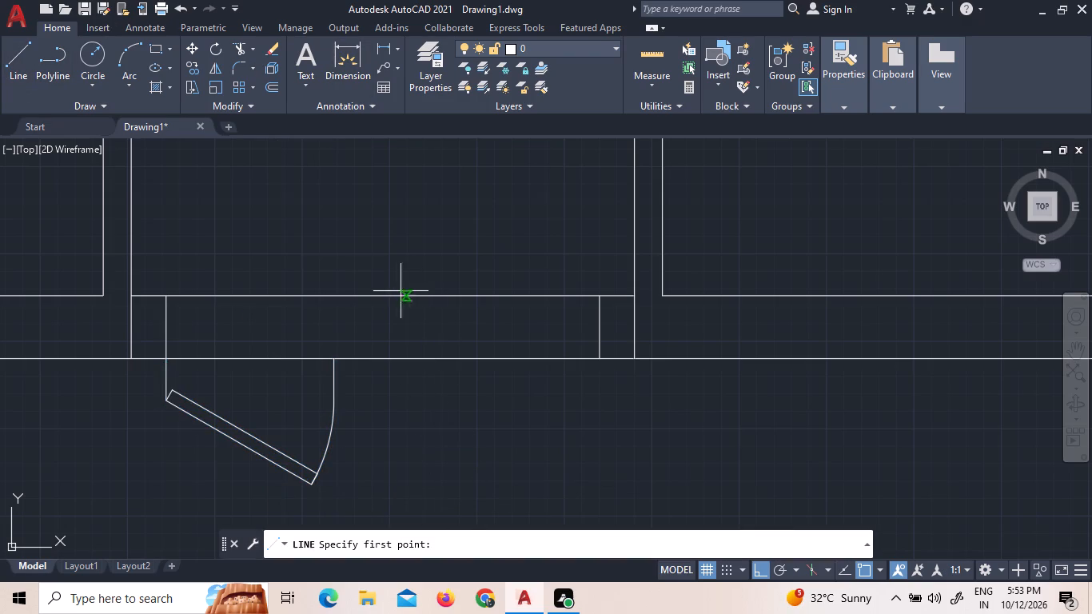
left_click(379, 295)
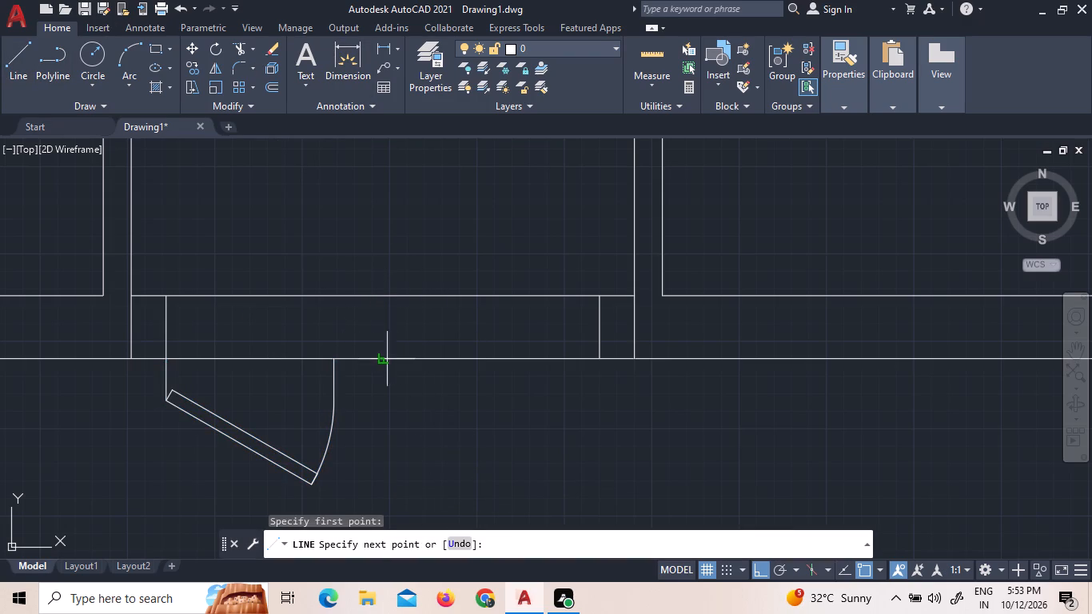
left_click(379, 361)
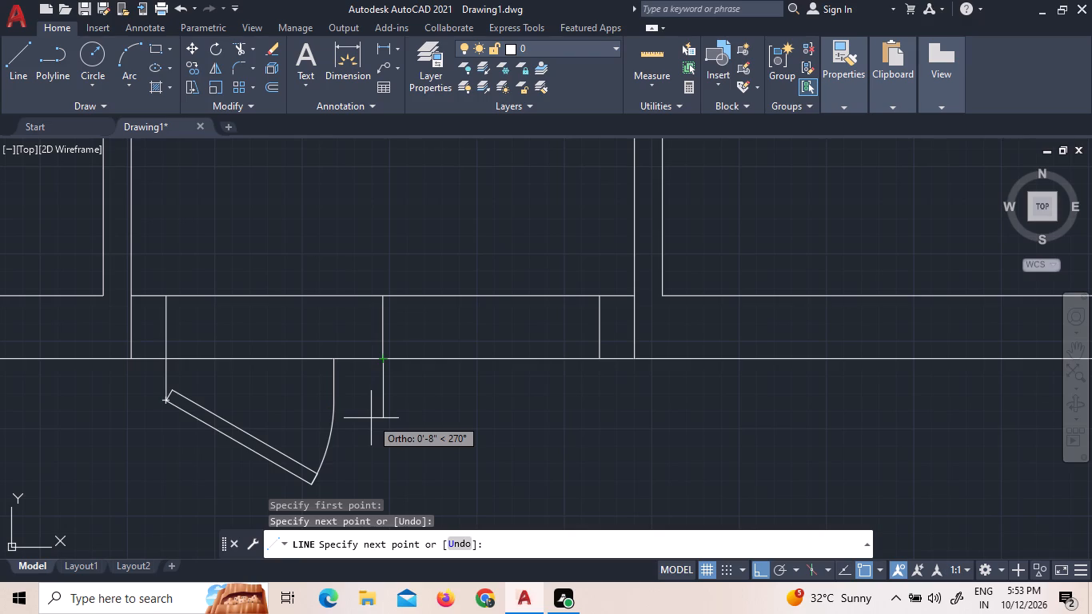
key("Escape")
Widen the door by stretching its swing end east toward the opening's centre line.
left_click(333, 413)
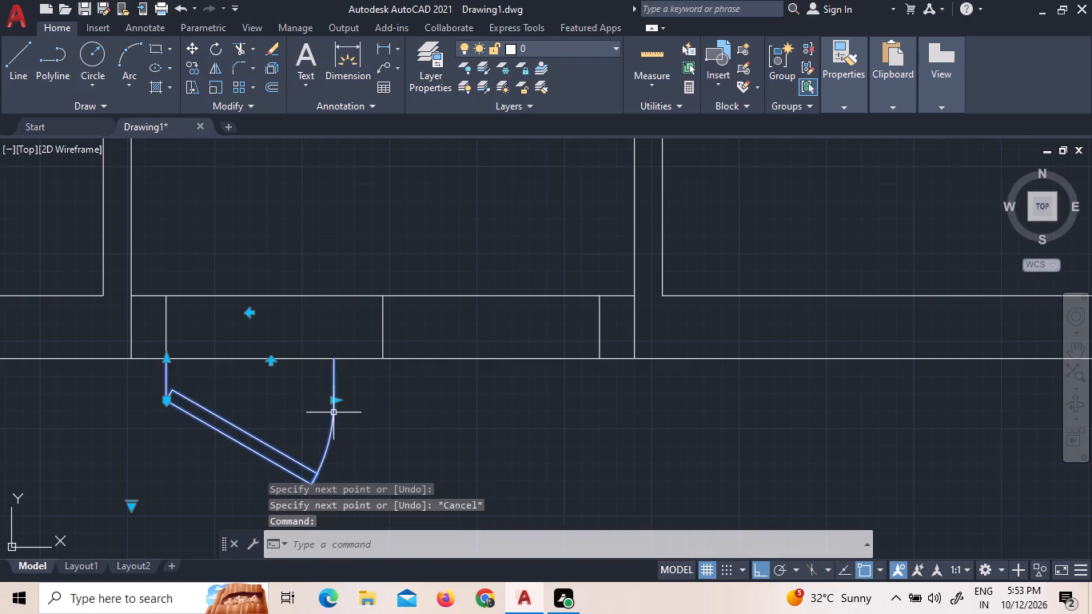
left_click(336, 401)
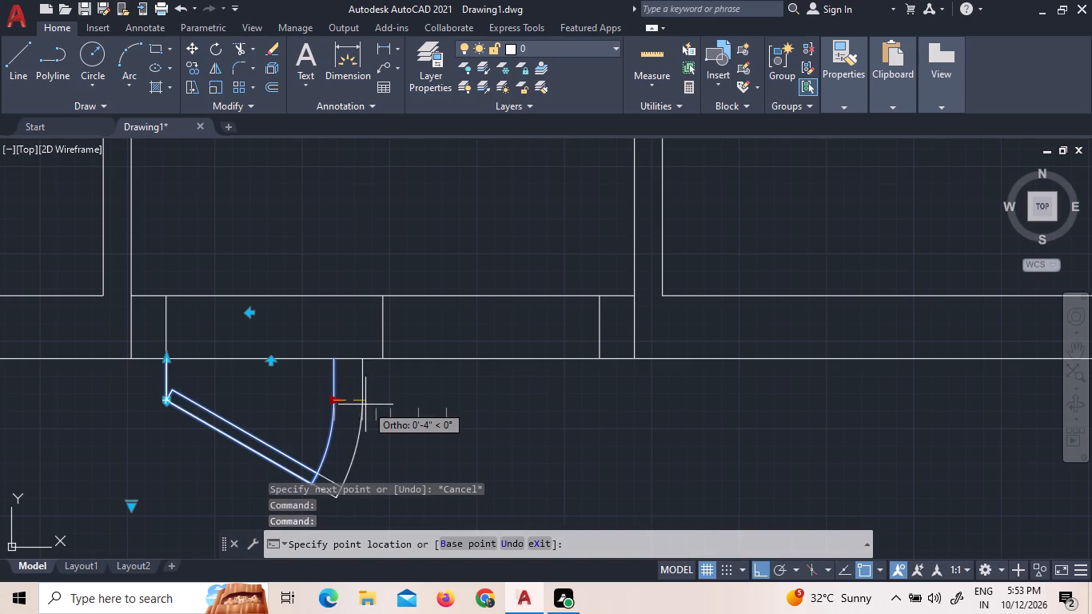
left_click(380, 405)
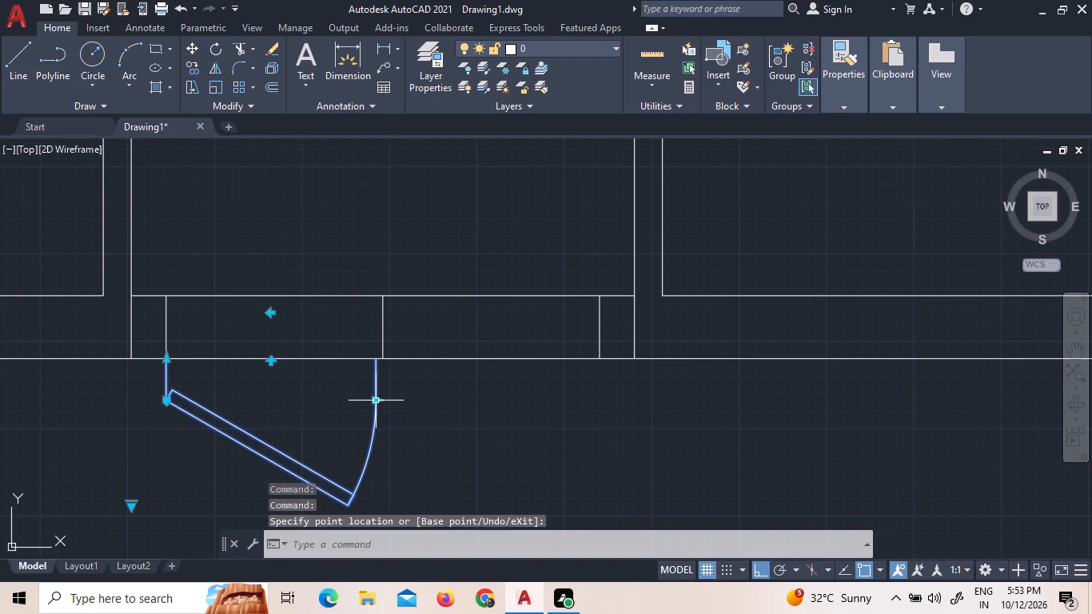
left_click(373, 404)
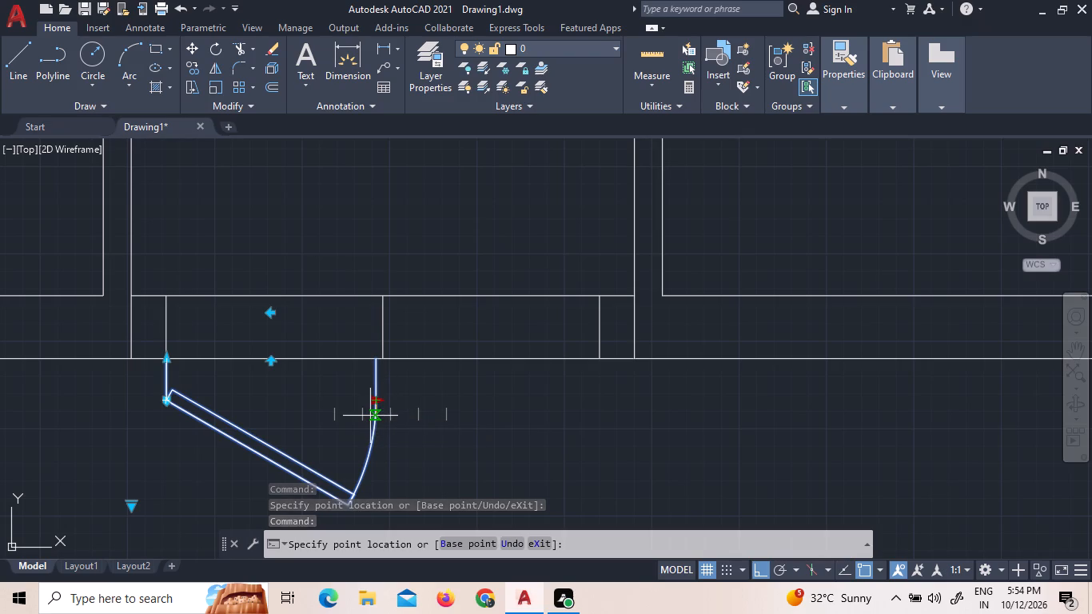
key("Escape")
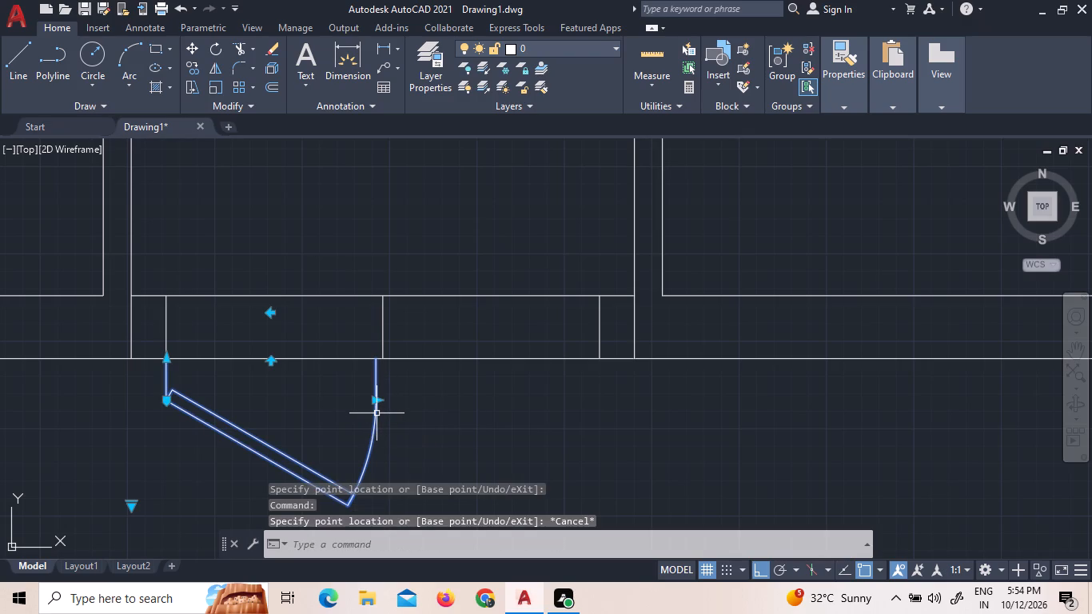
Mirror the door about a vertical line through its swing end to form the east leaf of a double door.
left_click(377, 413)
right_click(373, 412)
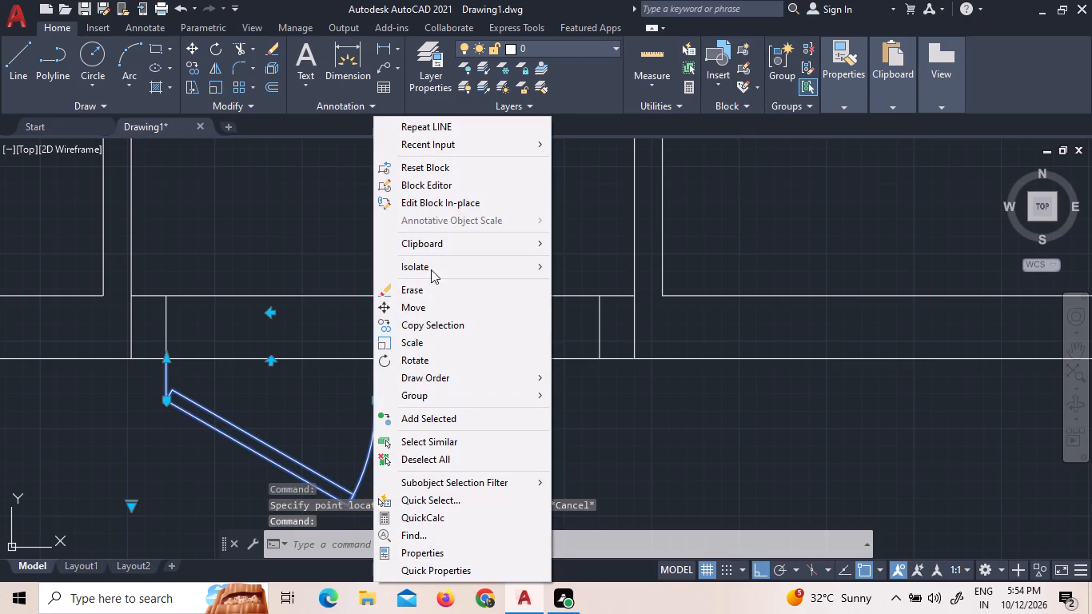
left_click(221, 71)
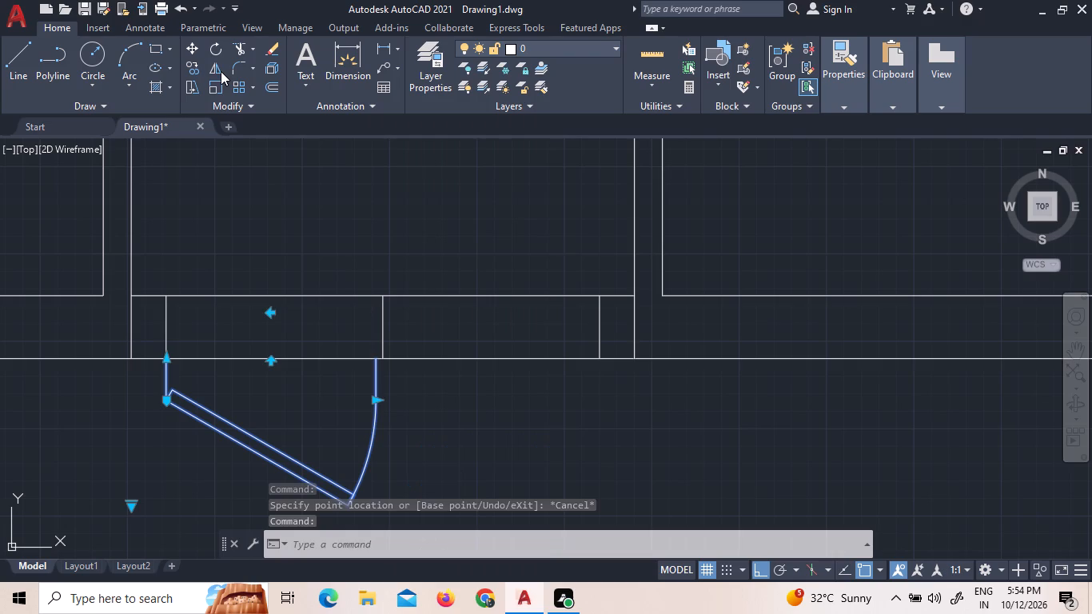
left_click(377, 357)
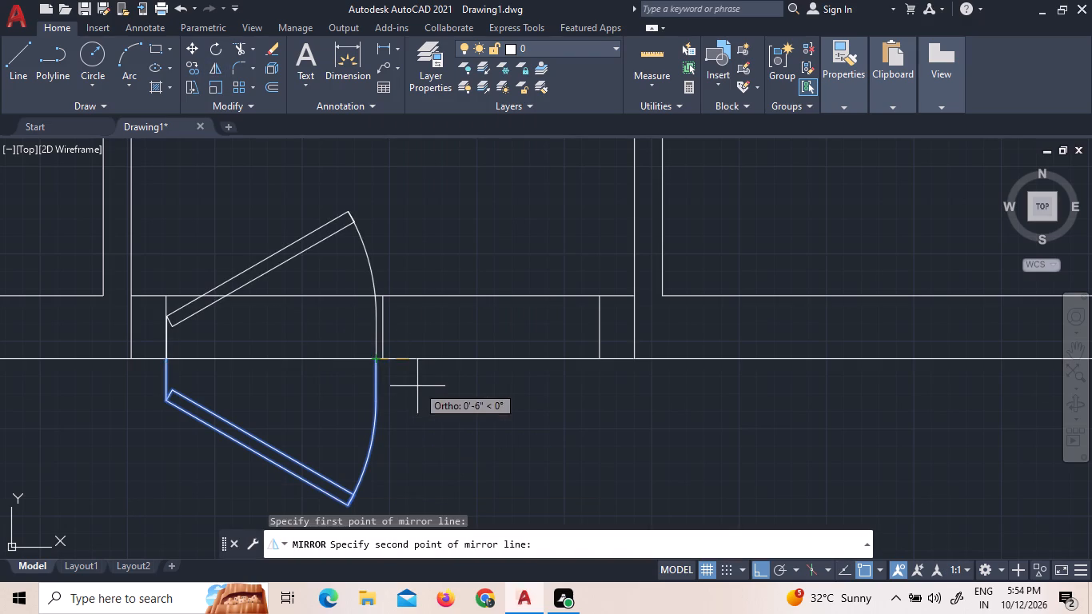
left_click(432, 431)
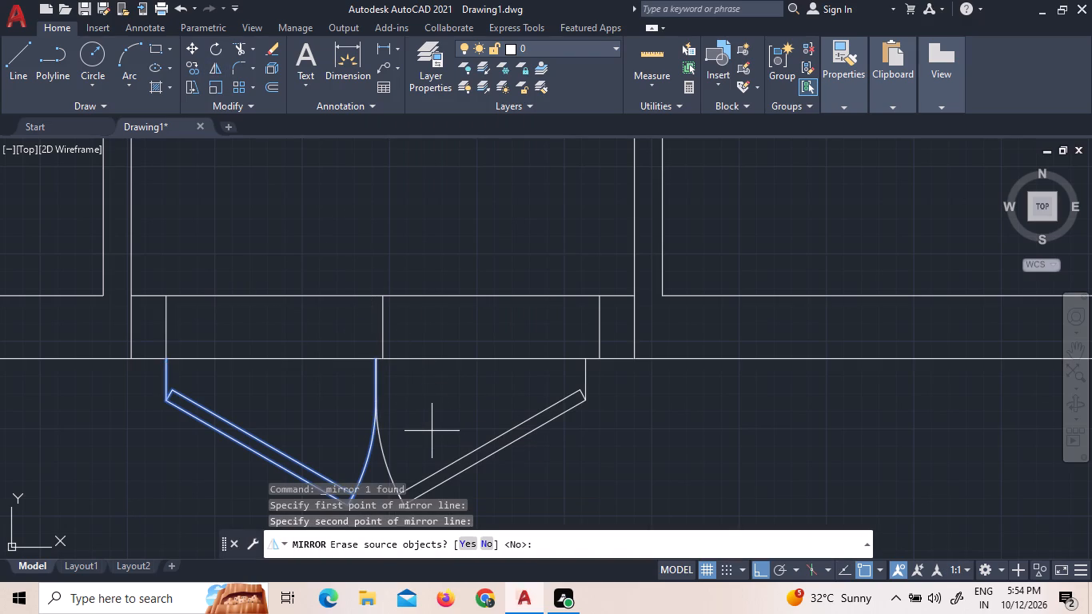
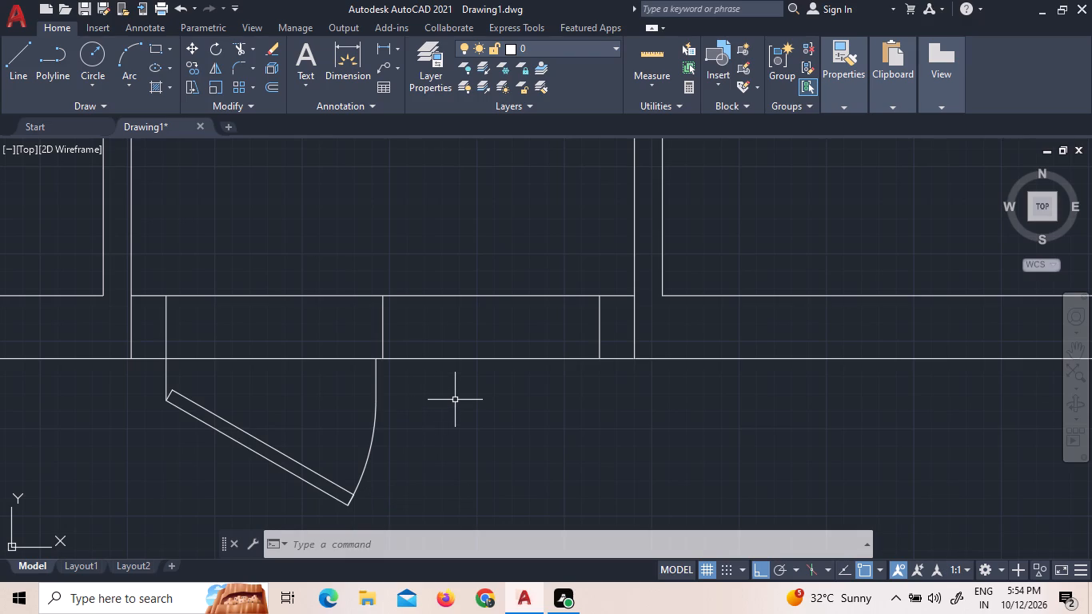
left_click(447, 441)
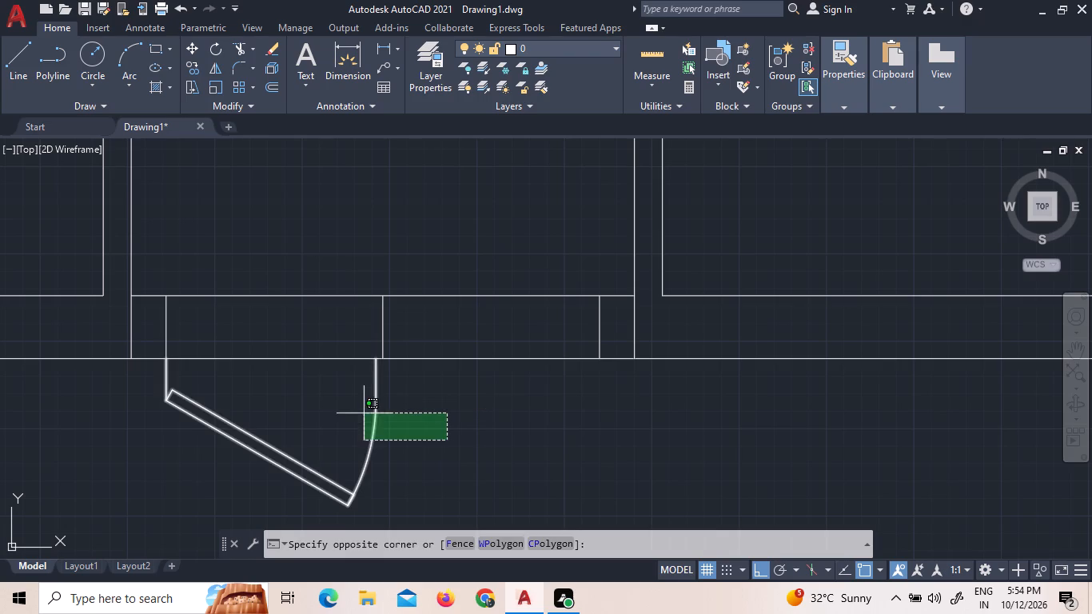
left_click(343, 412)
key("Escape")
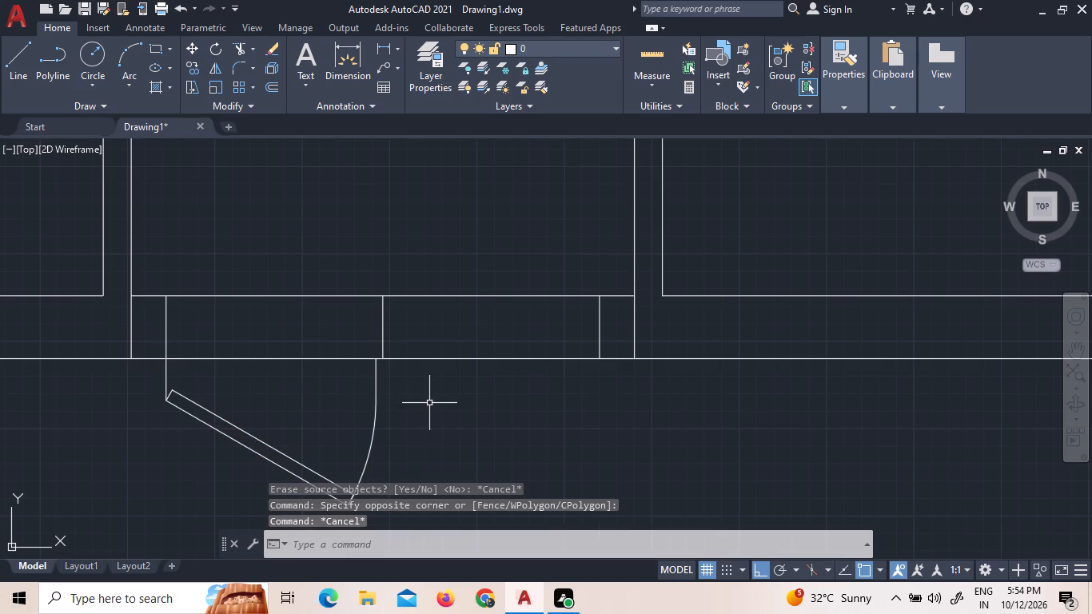
Quick-measure the south wall opening between the west jamb line and the centre line.
scroll(384, 363, "up", 4)
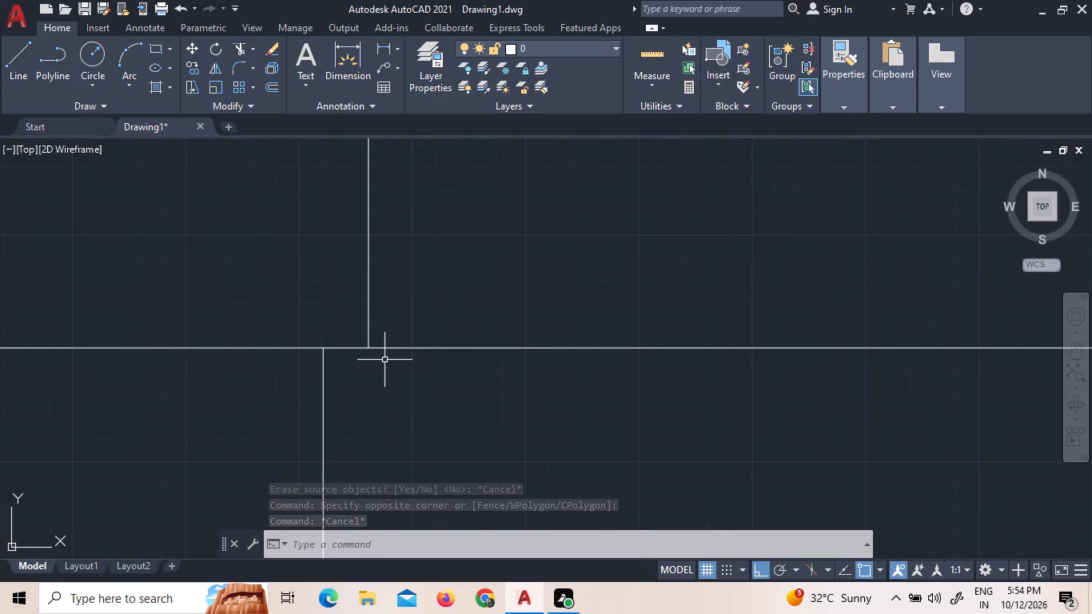
left_click(657, 60)
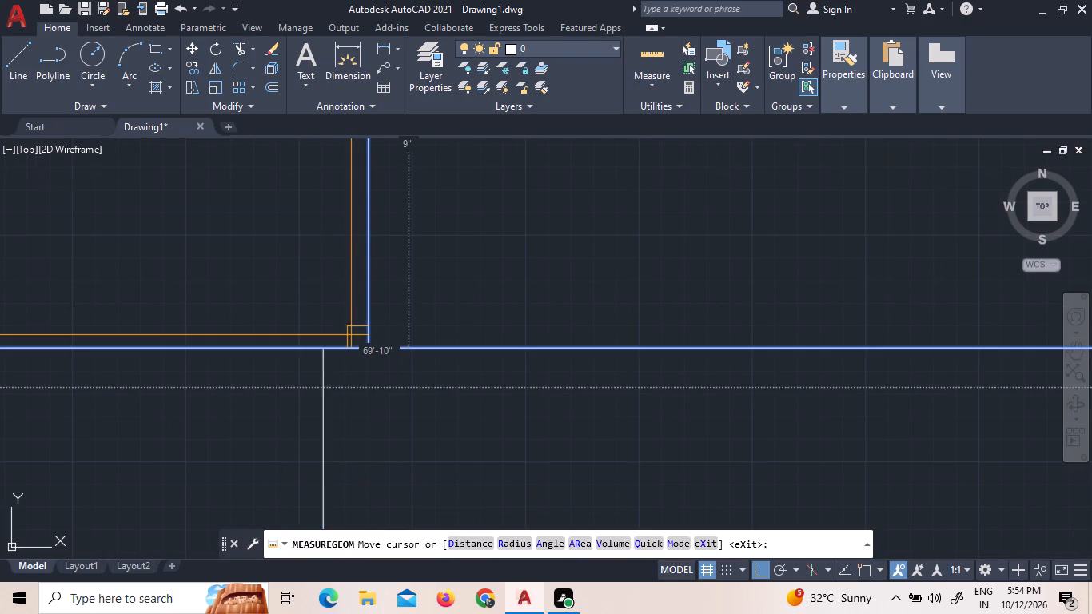
scroll(351, 335, "down", 4)
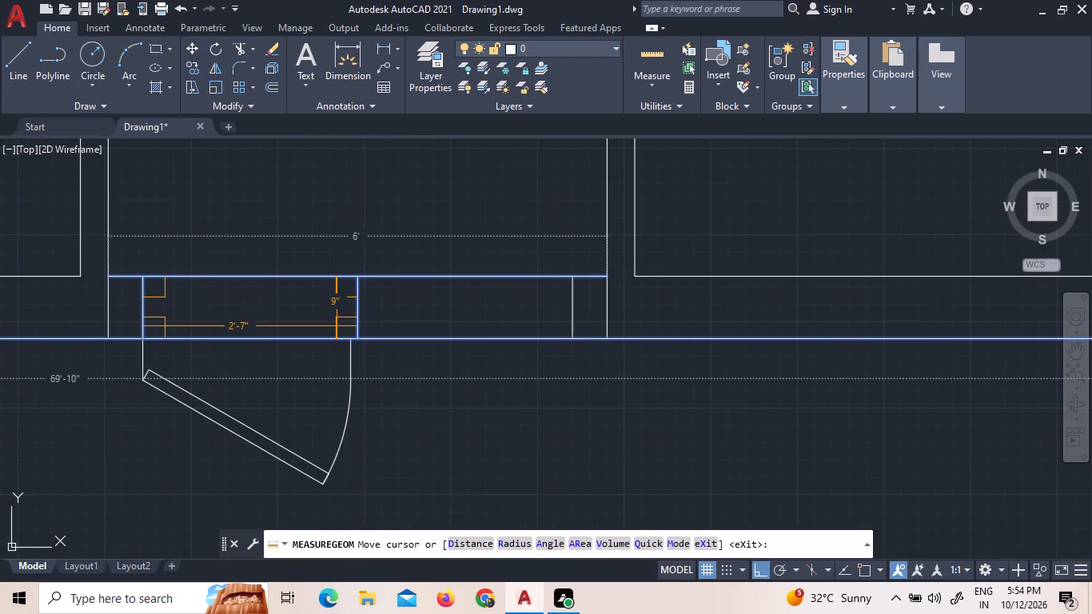
key("Escape")
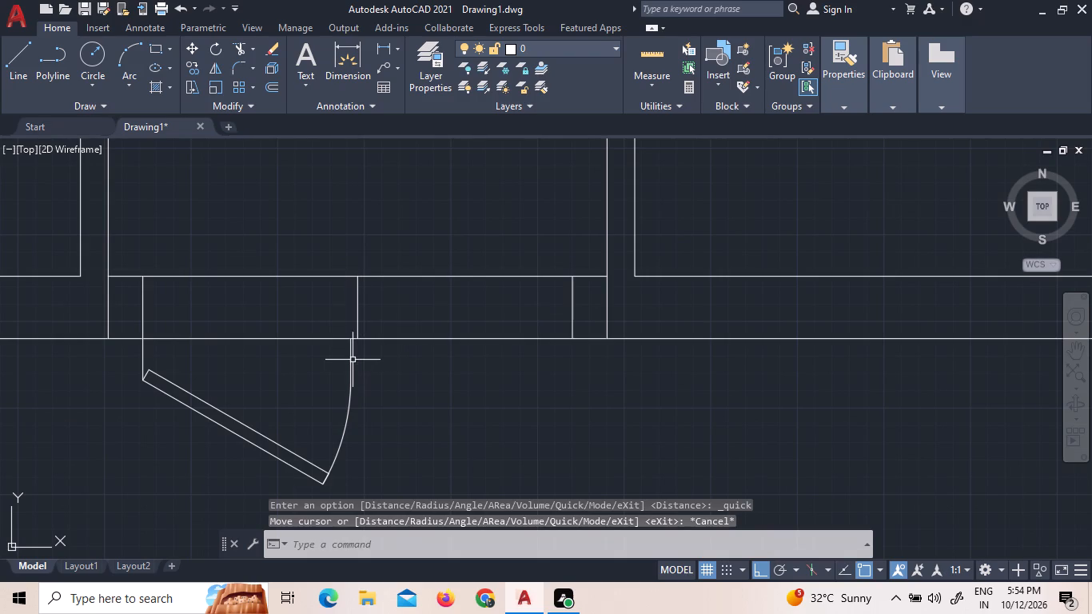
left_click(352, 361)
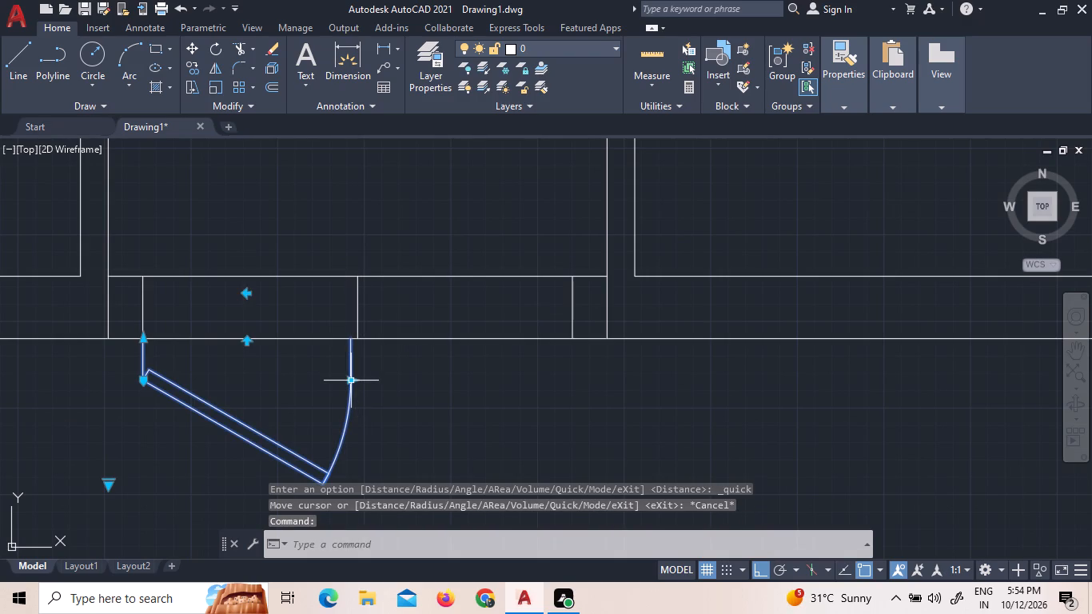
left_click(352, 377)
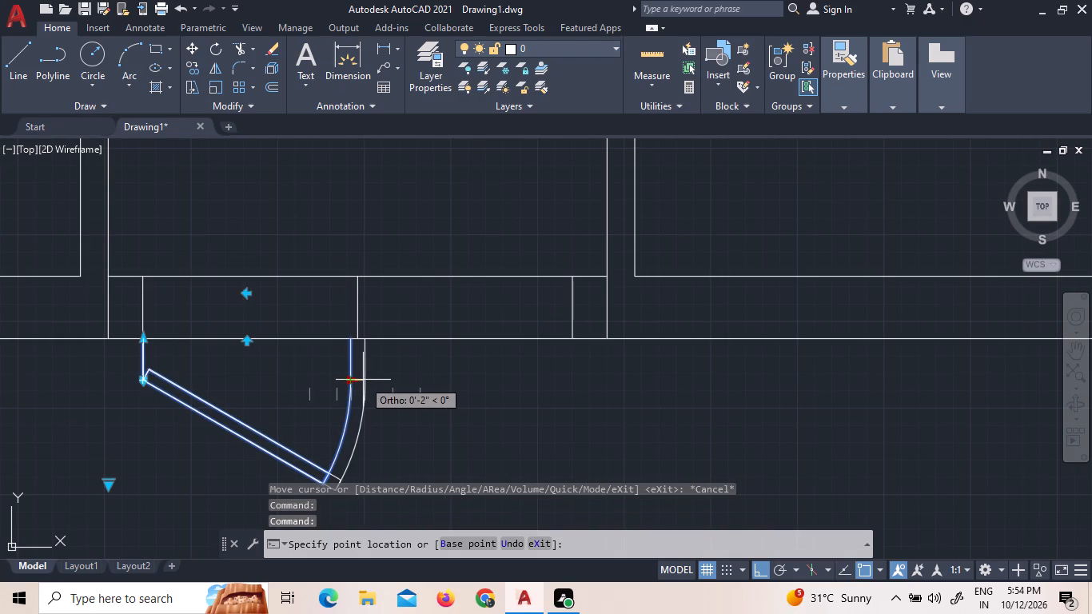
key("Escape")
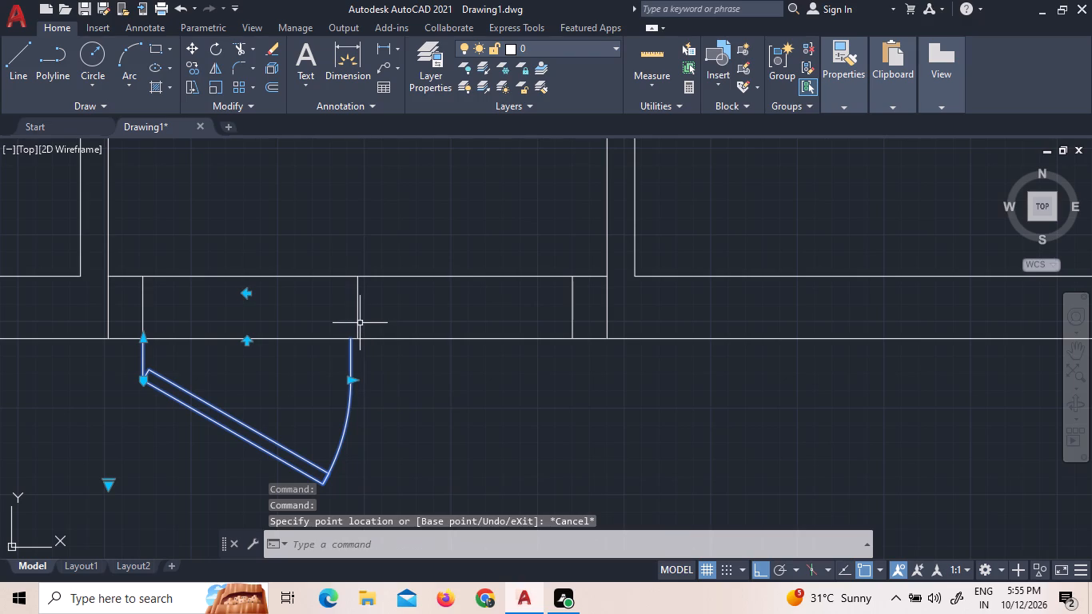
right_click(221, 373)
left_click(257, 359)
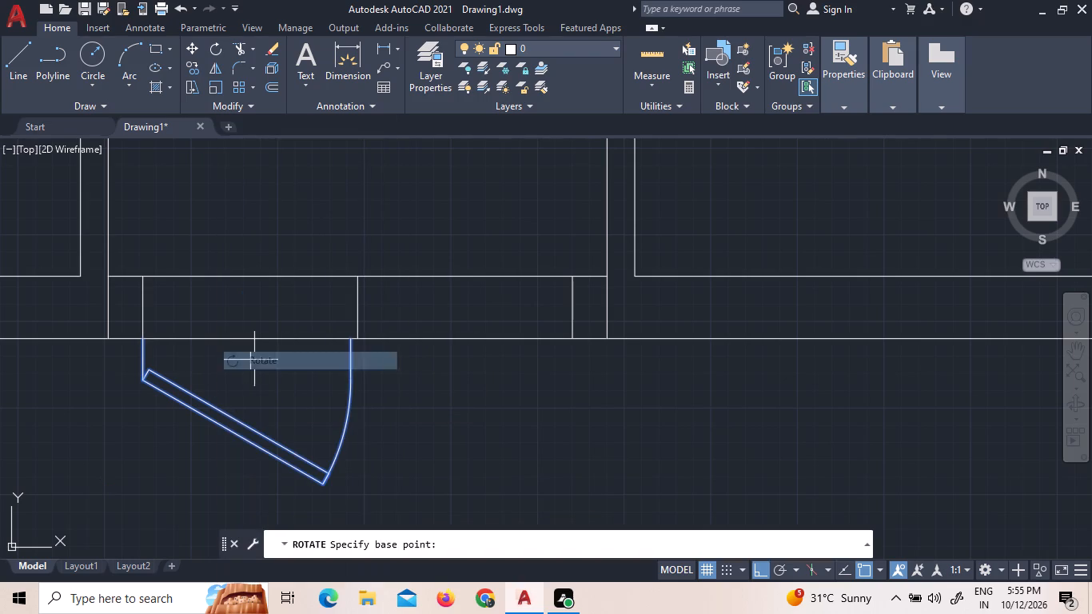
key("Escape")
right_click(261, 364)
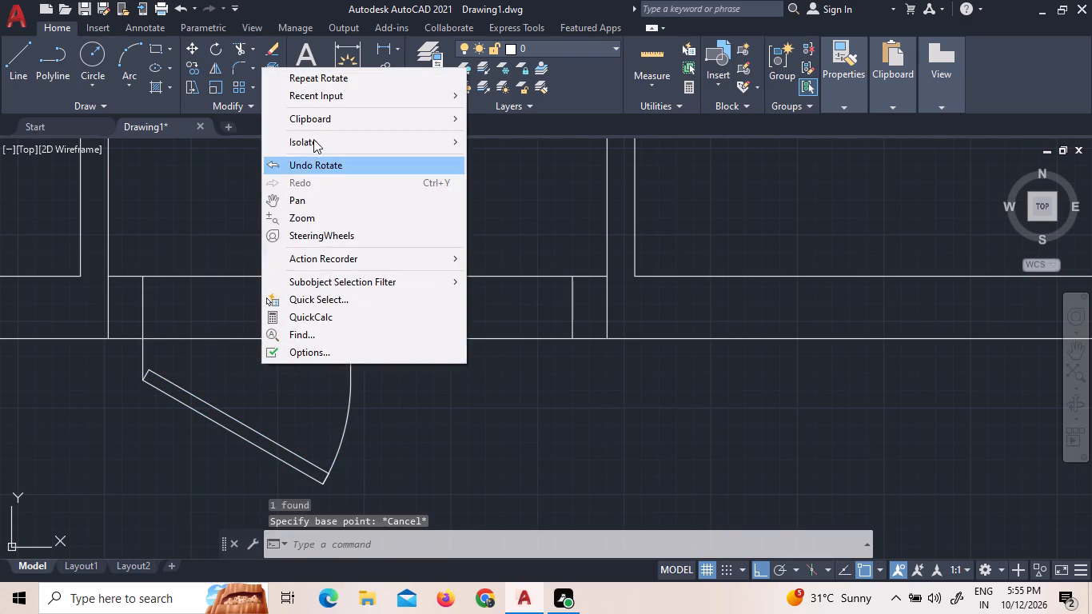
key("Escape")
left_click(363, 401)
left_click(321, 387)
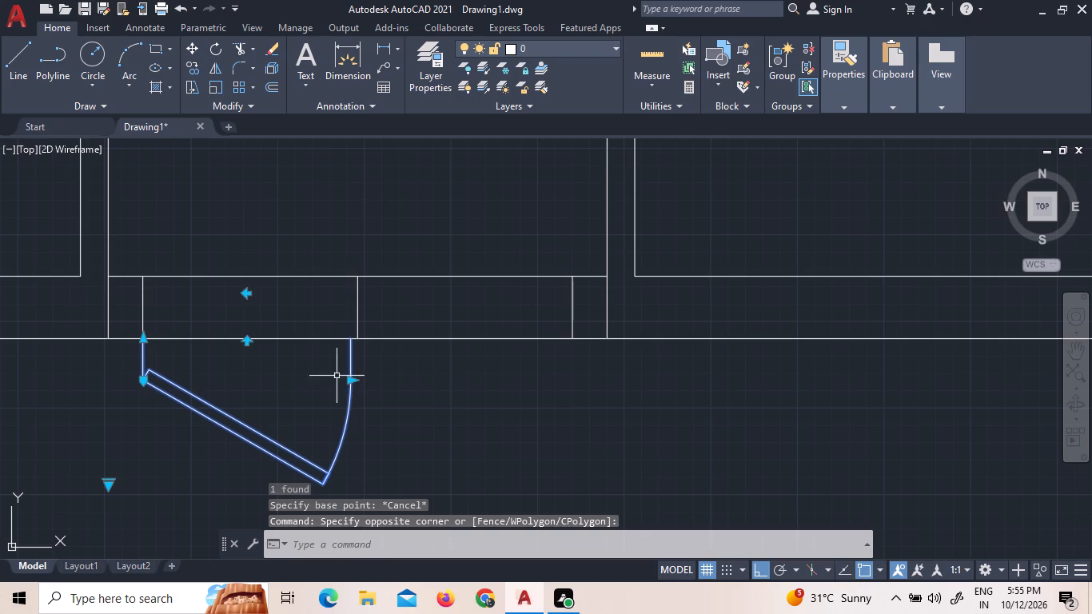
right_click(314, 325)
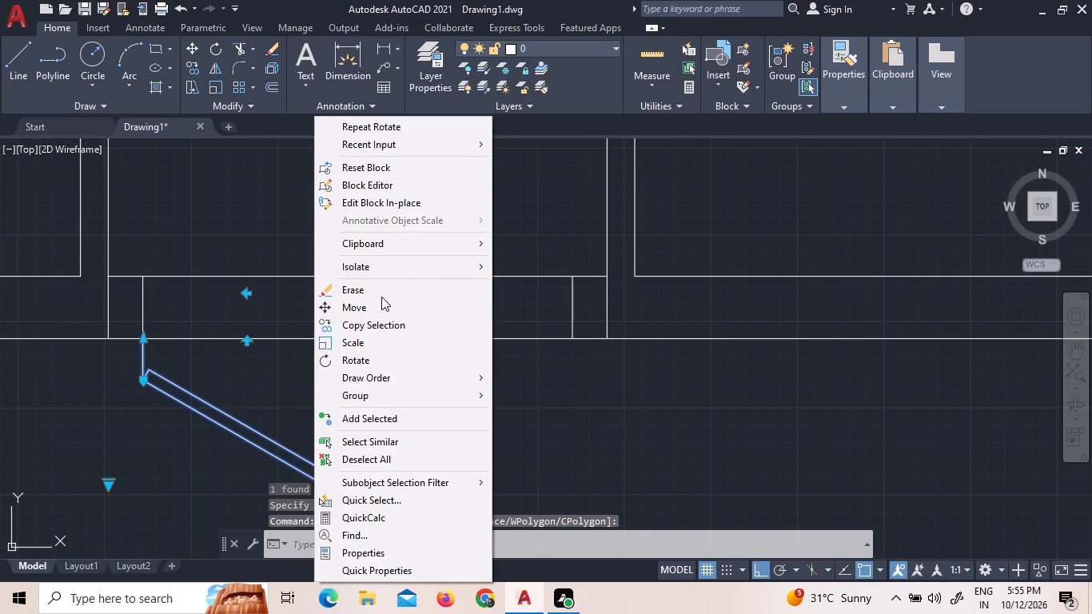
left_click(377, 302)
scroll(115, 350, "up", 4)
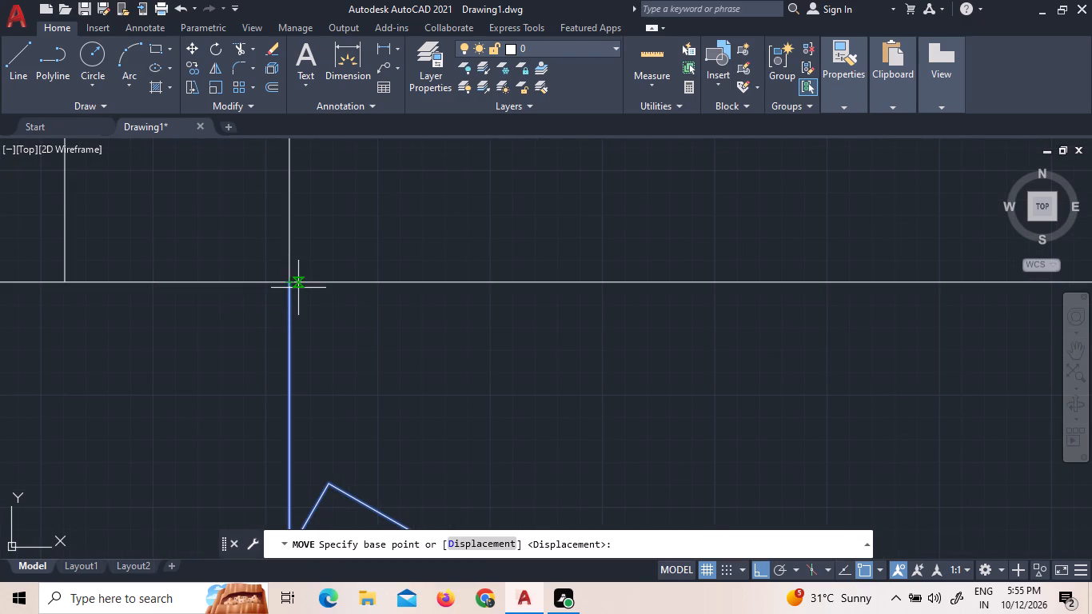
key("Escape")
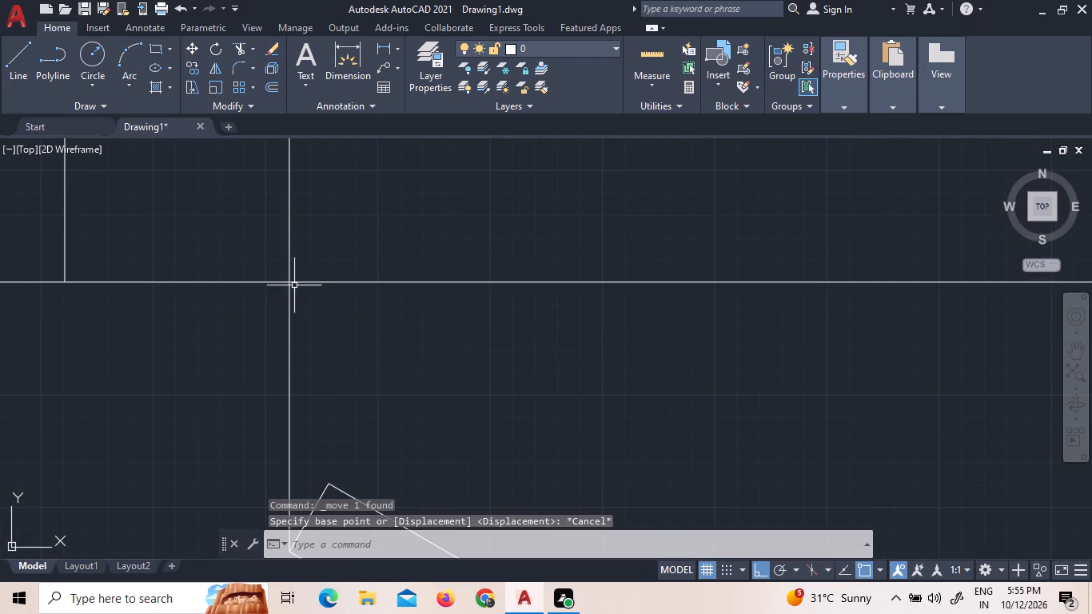
Move the west jamb line of the south wall opening 0.5" east.
left_click_drag(310, 265, 289, 254)
left_click(216, 209)
right_click(221, 213)
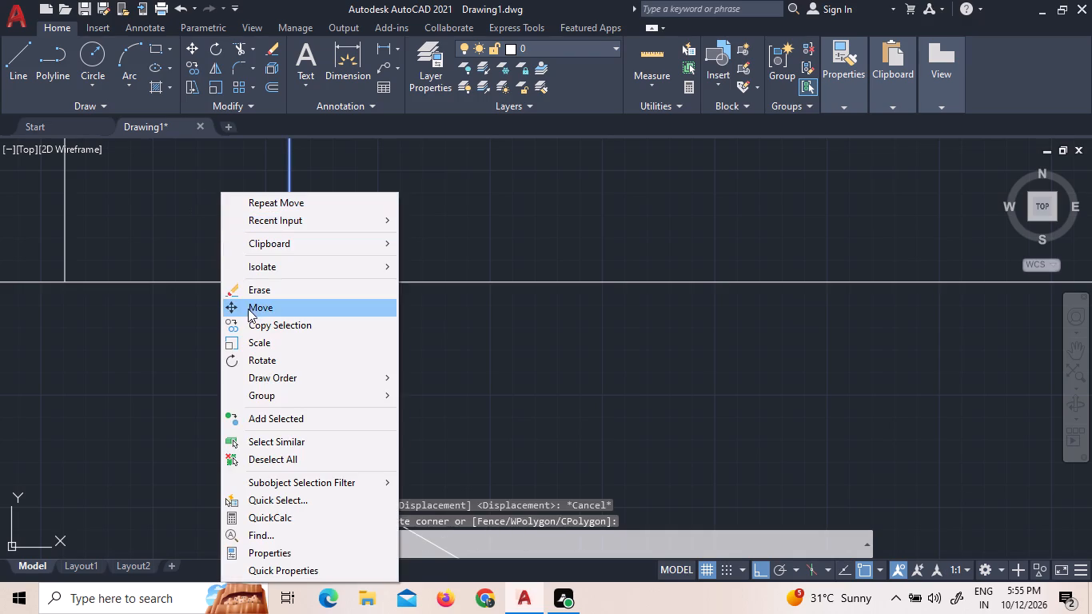
left_click(251, 313)
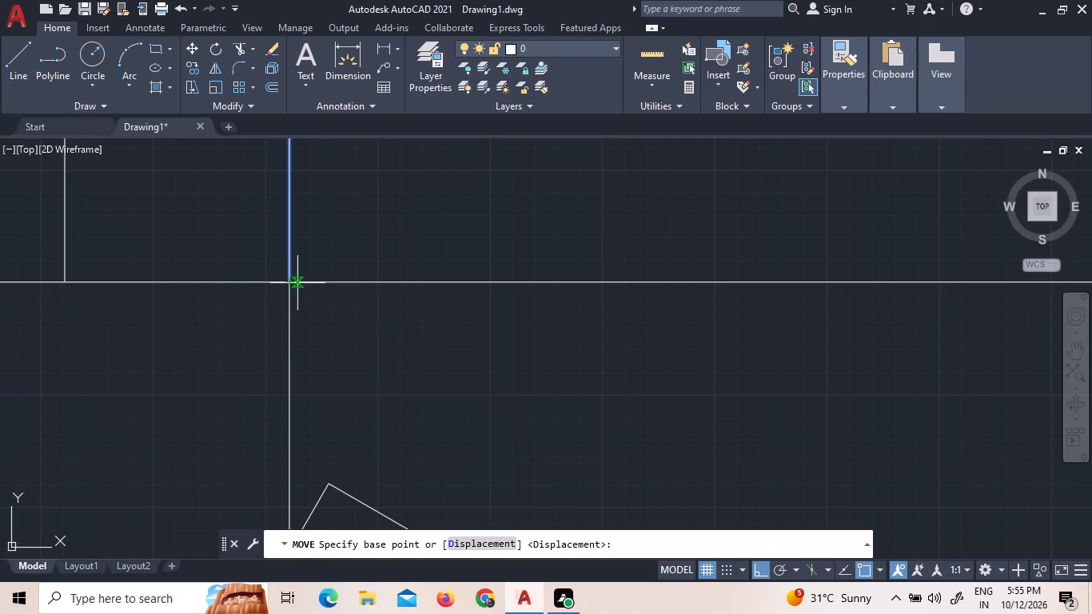
left_click(288, 285)
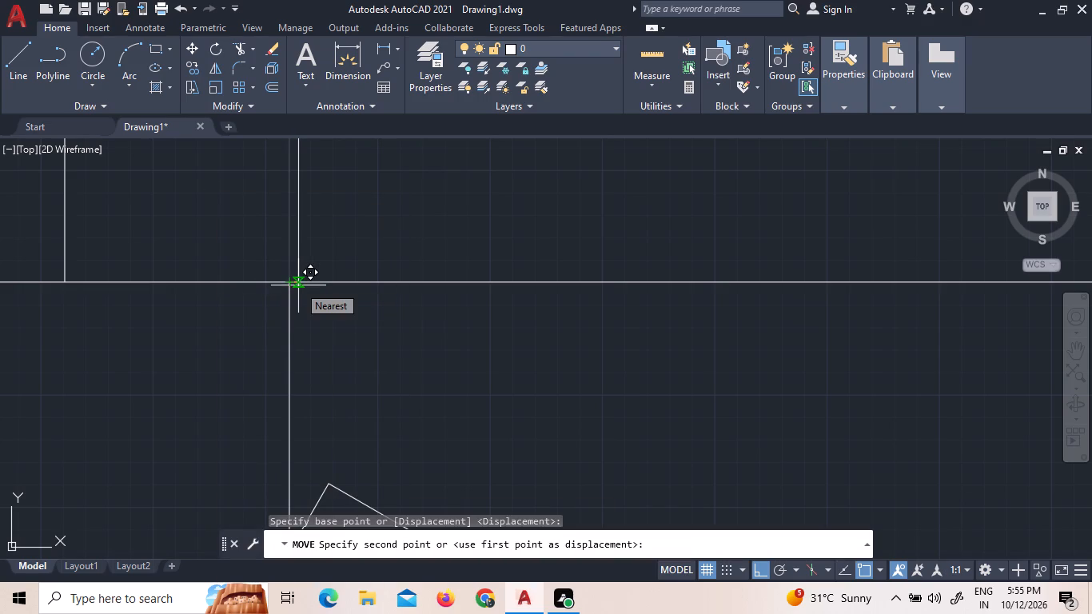
key("0")
type(".5")
key("shift+quotedbl")
key("Return")
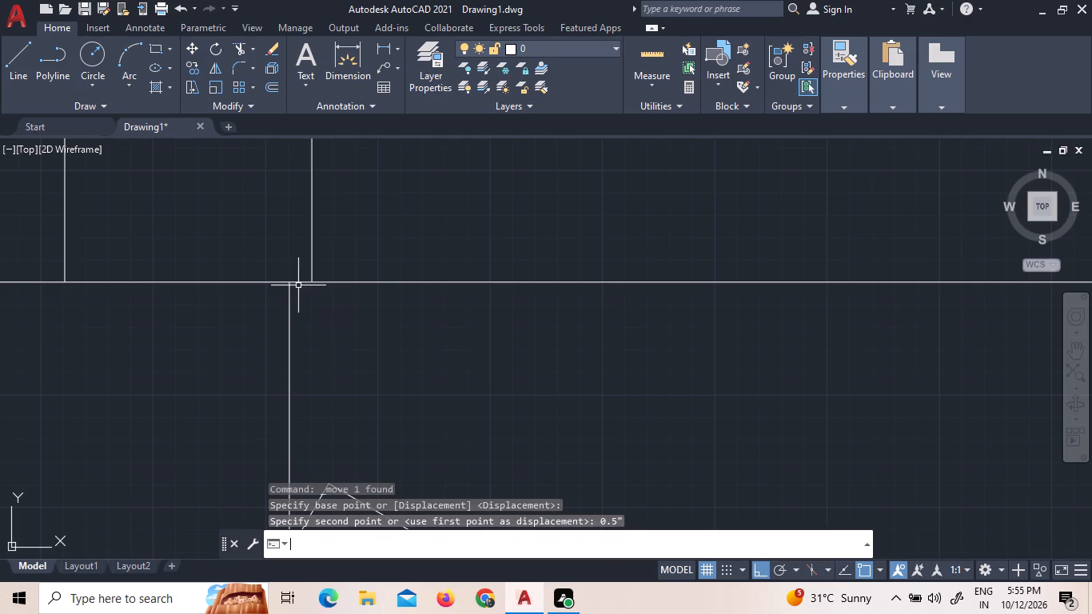
Move the door block east, from its hinge-side top endpoint to the lower end of the west jamb line.
left_click(288, 310)
right_click(298, 312)
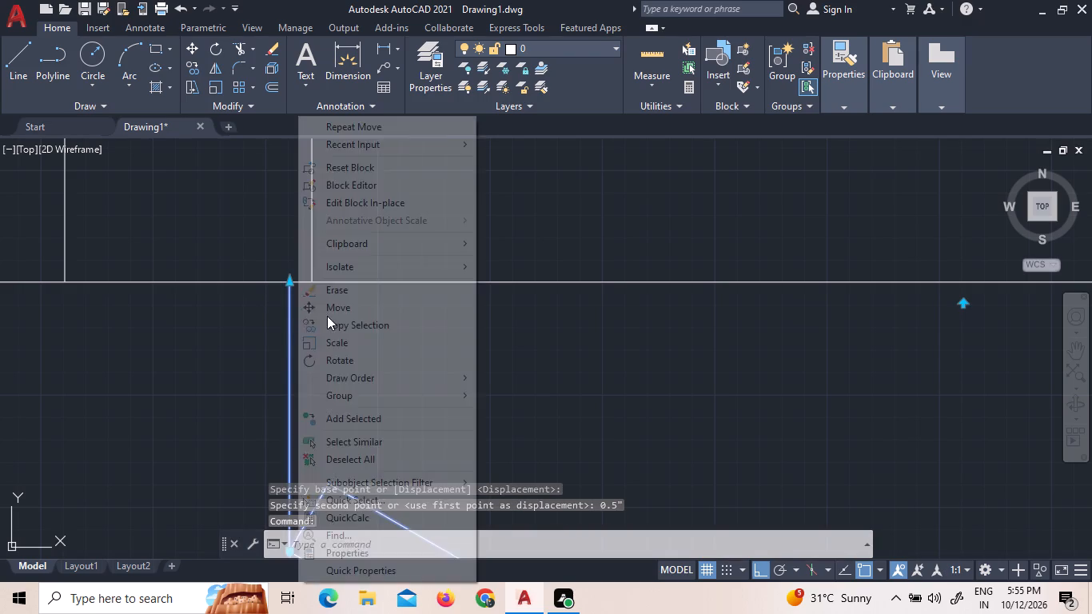
left_click(338, 310)
left_click(293, 286)
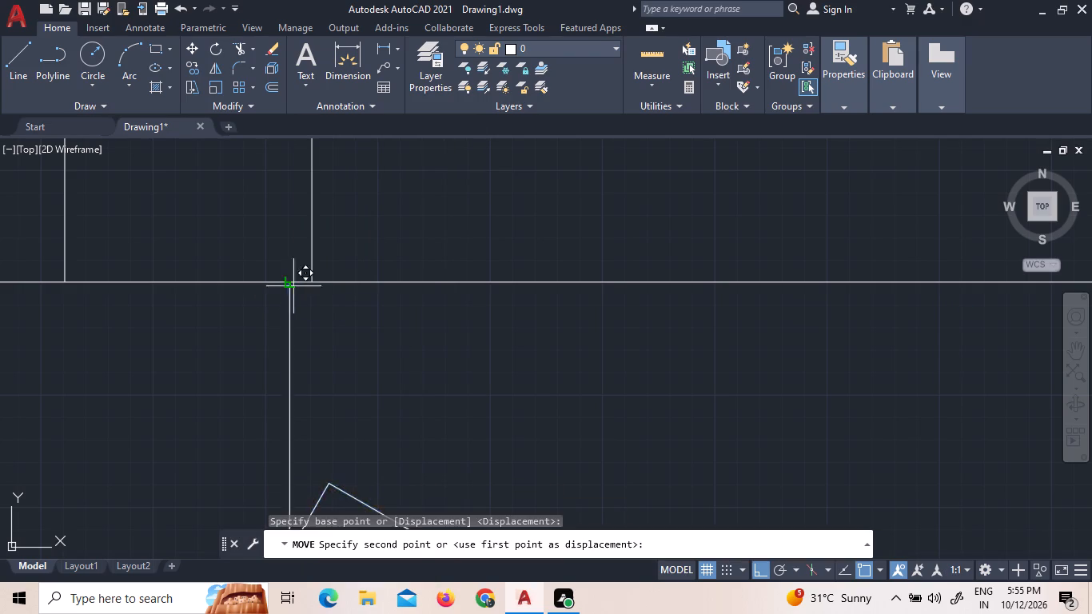
left_click(316, 287)
scroll(369, 325, "down", 6)
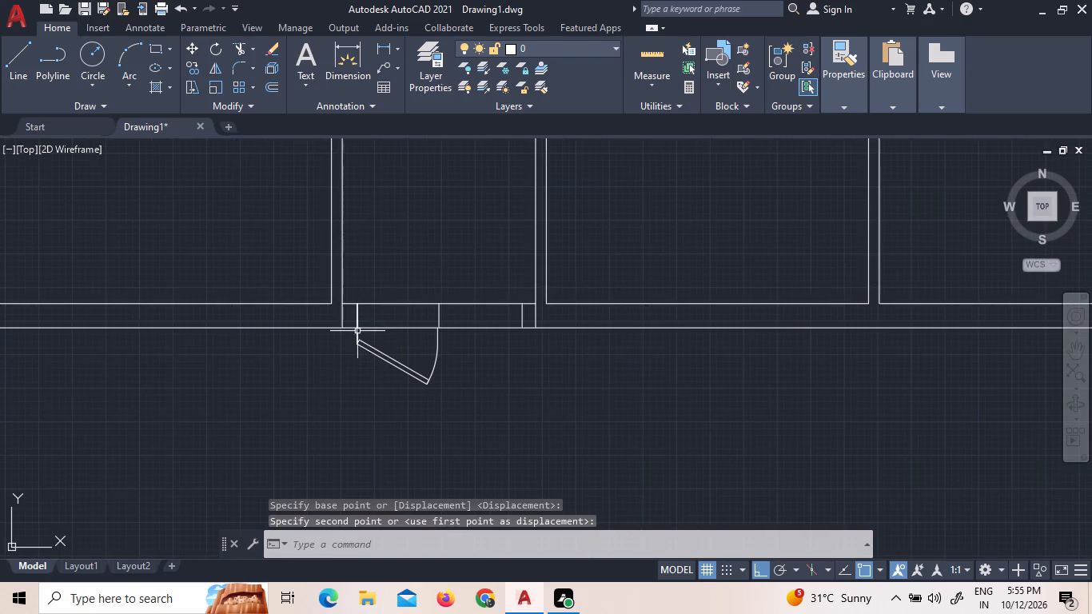
Delete the centre line across the south wall opening.
scroll(429, 329, "up", 3)
left_click(488, 312)
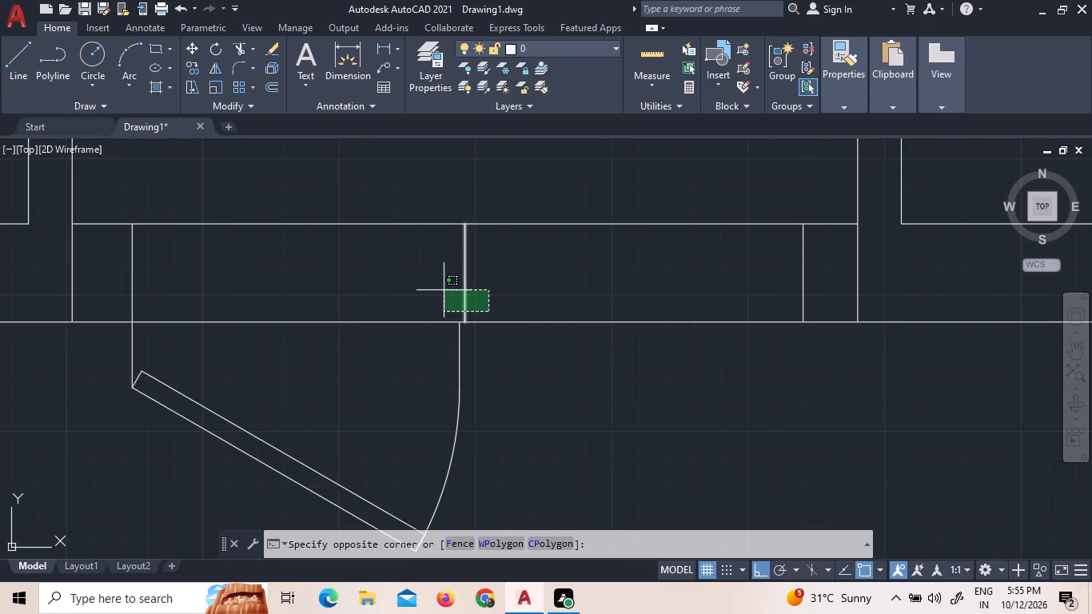
left_click(444, 290)
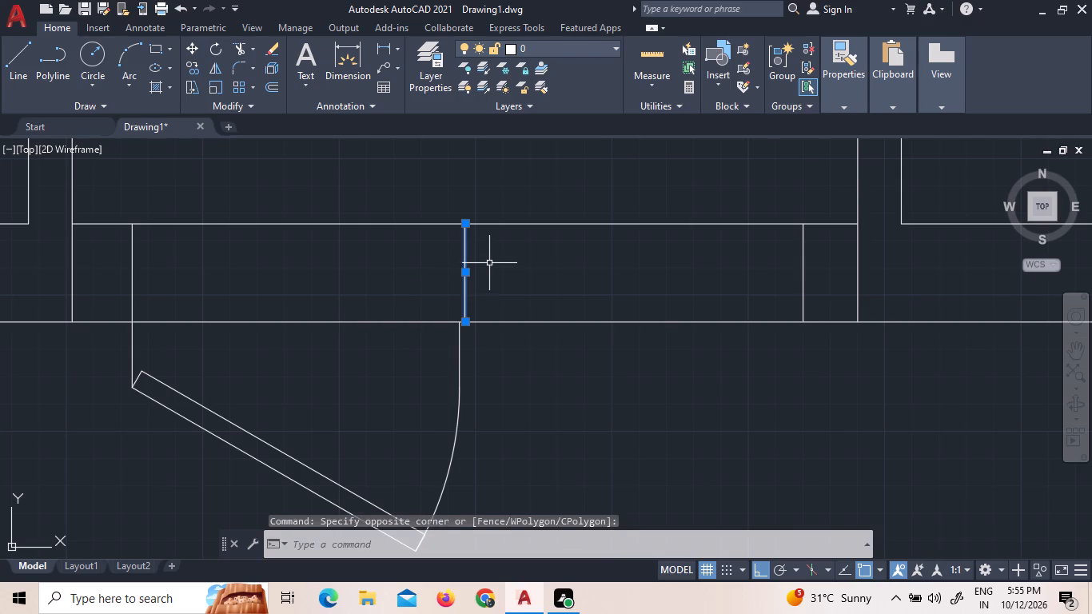
key("Delete")
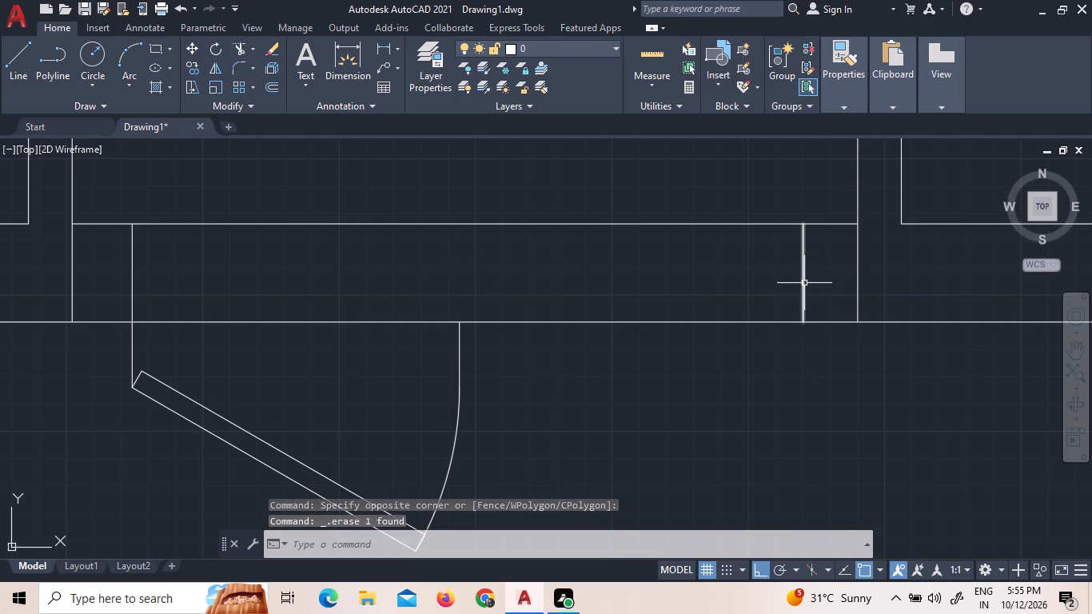
Move the east jamb line of the south wall opening 0.5" west.
left_click(804, 282)
right_click(784, 269)
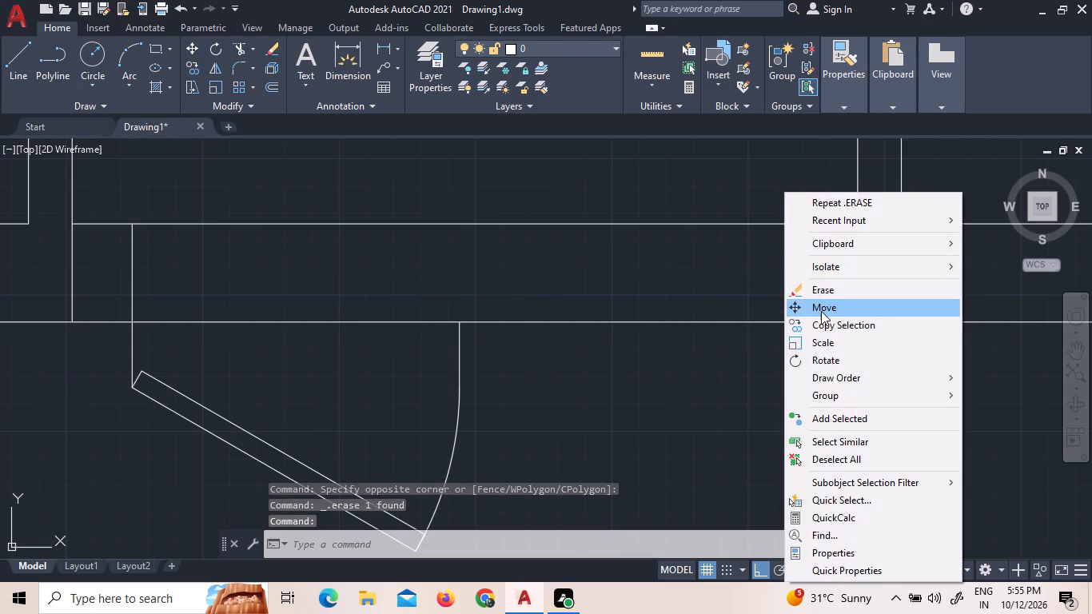
left_click(821, 311)
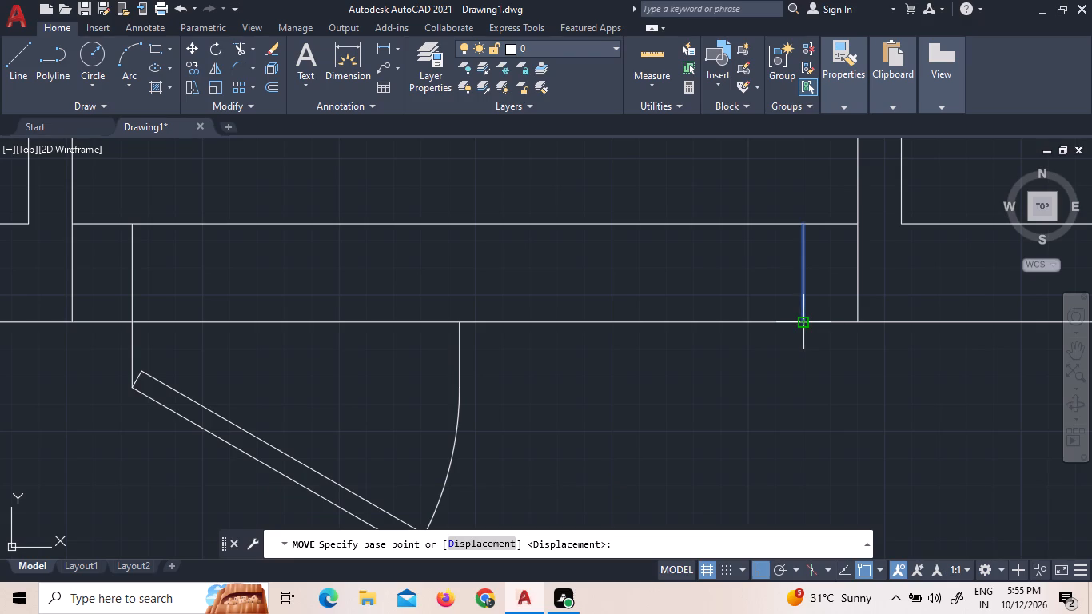
left_click(801, 323)
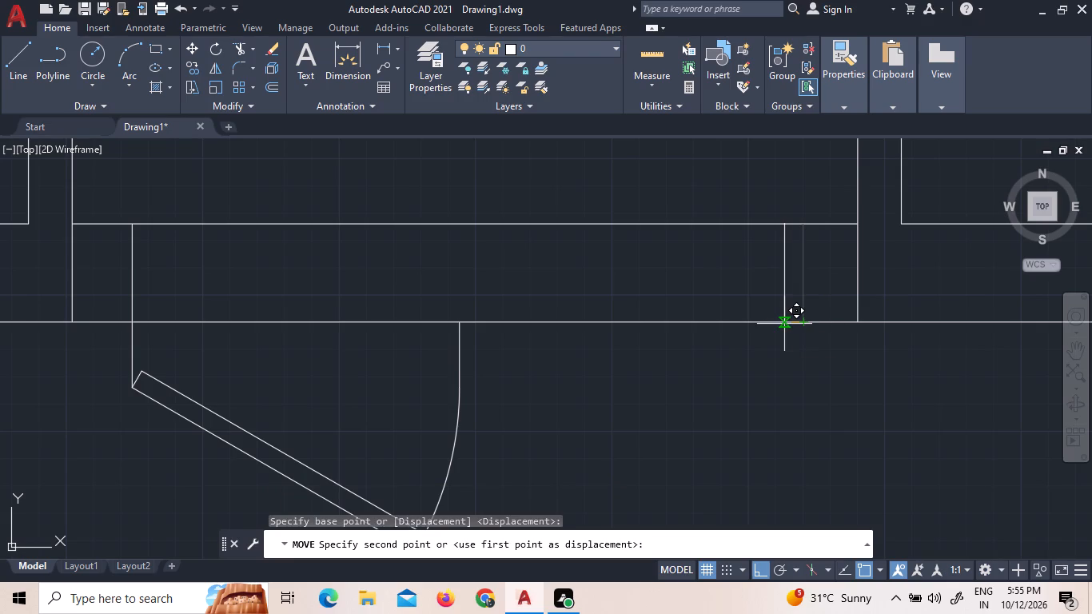
type("0.5\"")
key("Return")
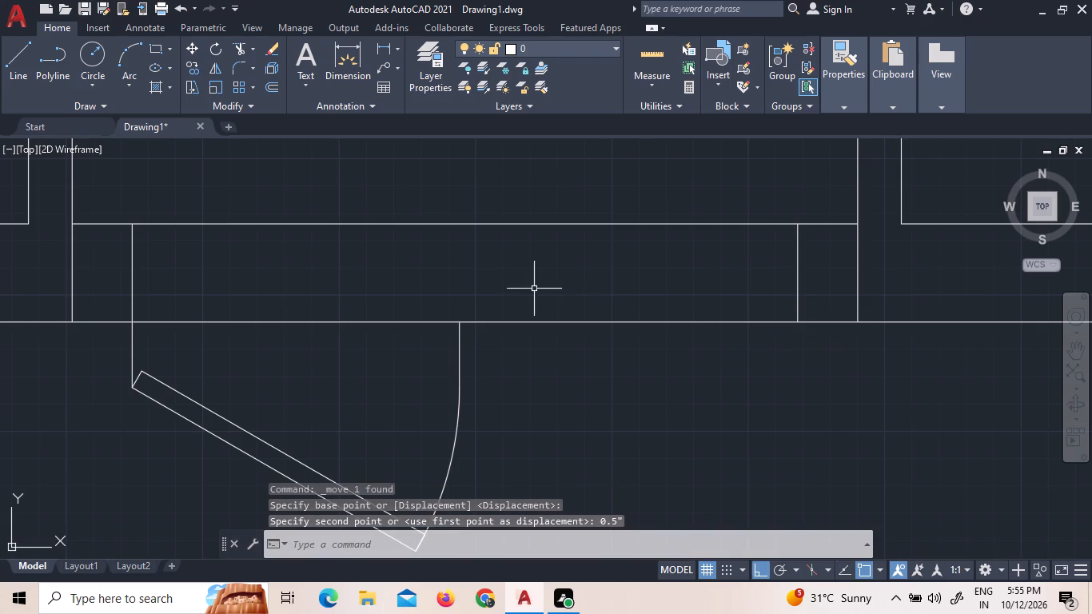
left_click(484, 378)
left_click(484, 378)
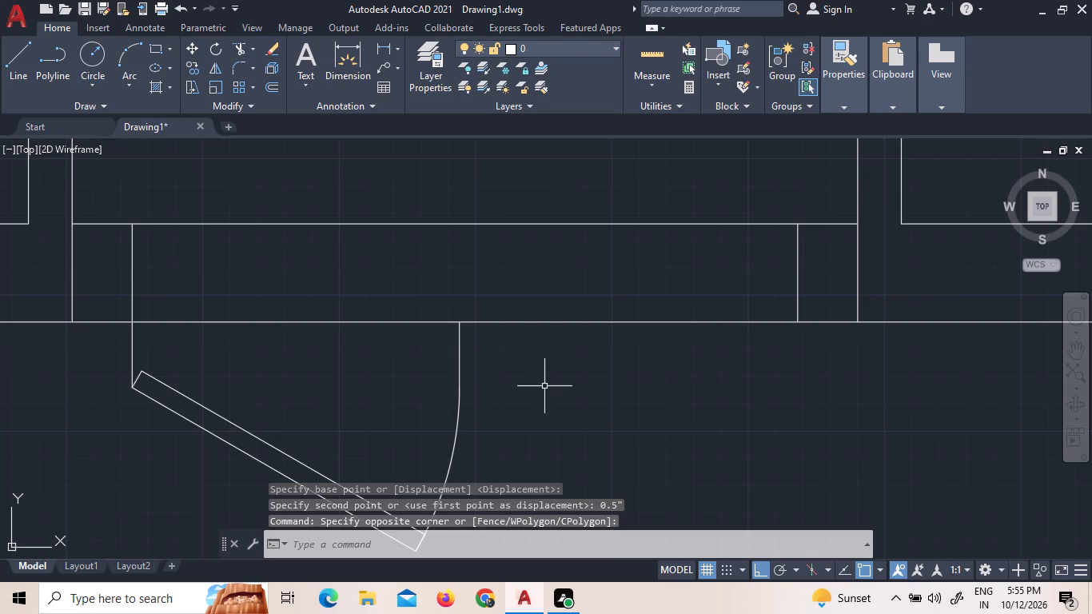
Draw a centre line across the south wall opening, from the inner face line's midpoint perpendicular to the outer face.
left_click(18, 67)
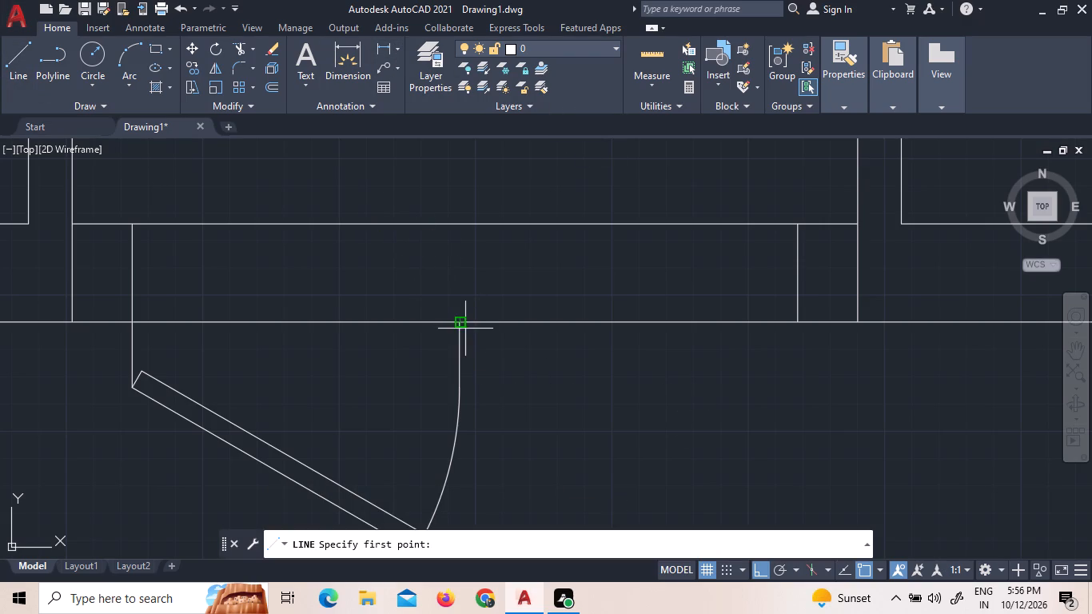
left_click(468, 225)
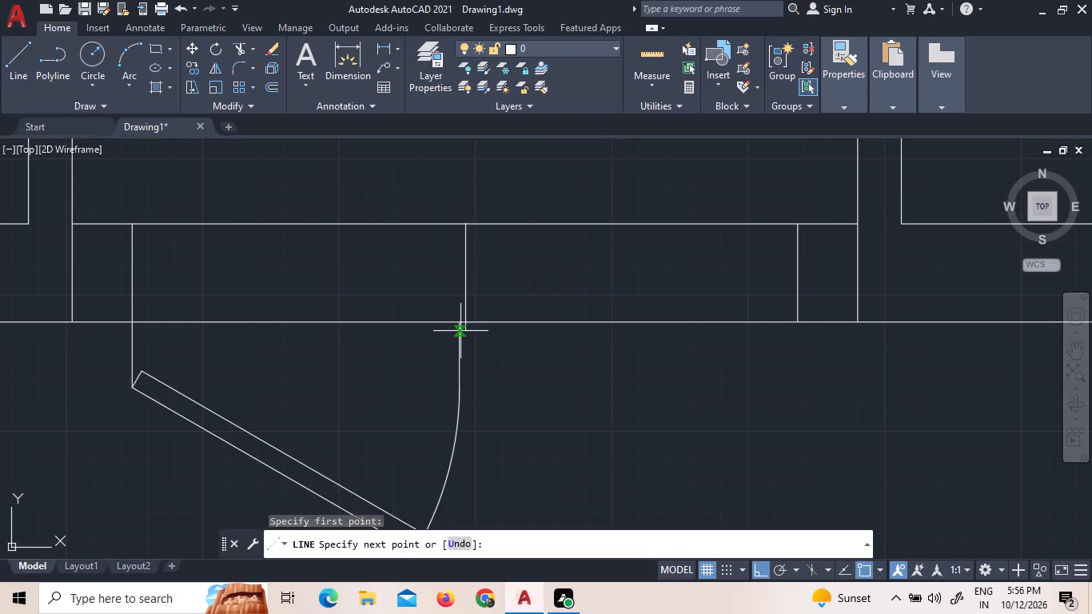
scroll(470, 324, "up", 4)
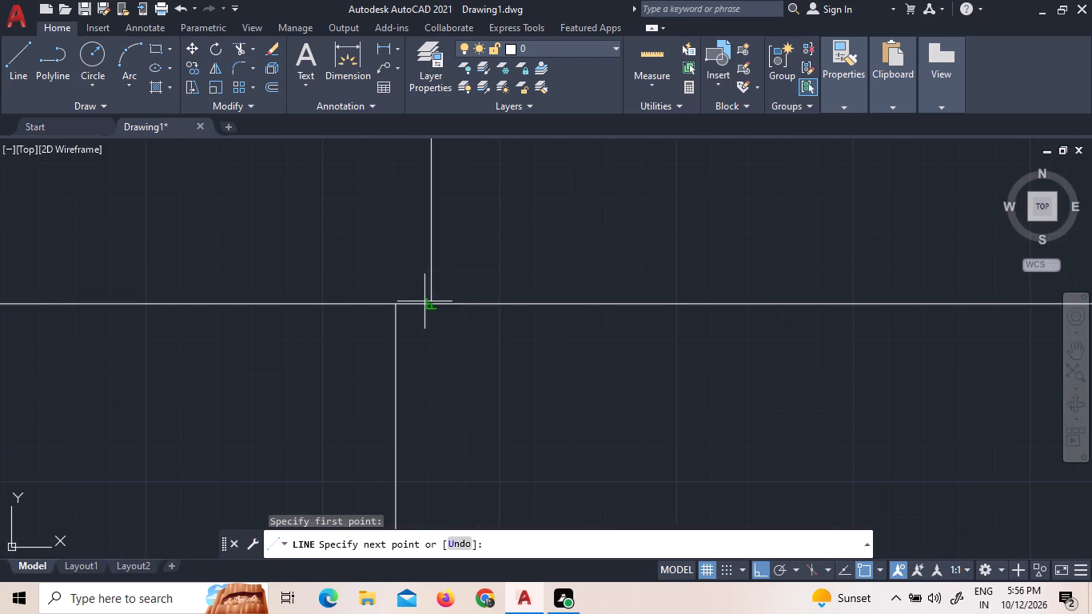
left_click(429, 305)
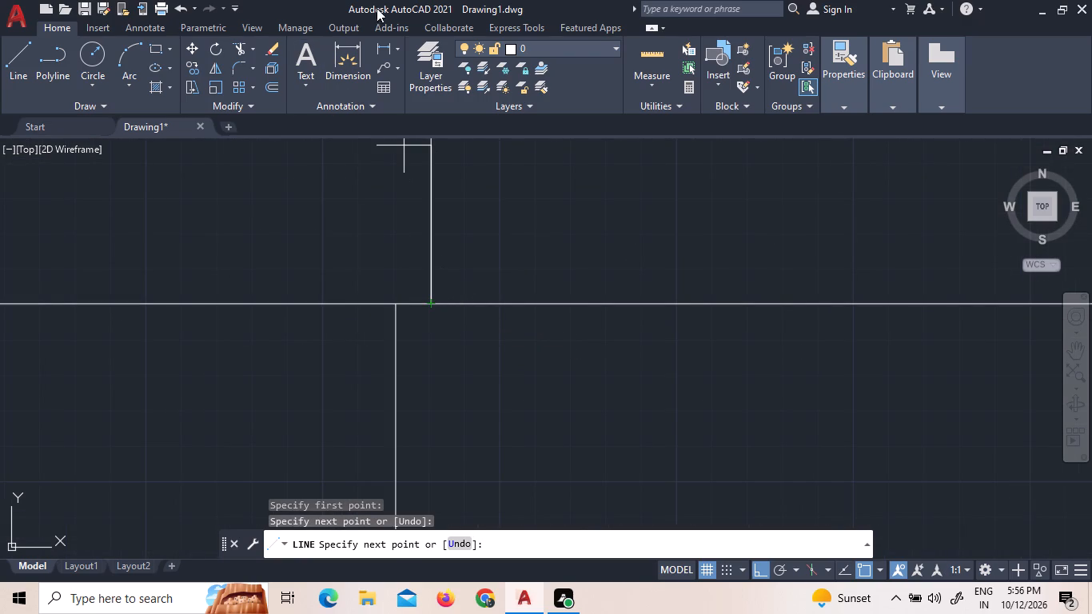
Dimension the horizontal gap between the upper end of the door's swing arc and the south wall opening's centre line.
left_click(382, 50)
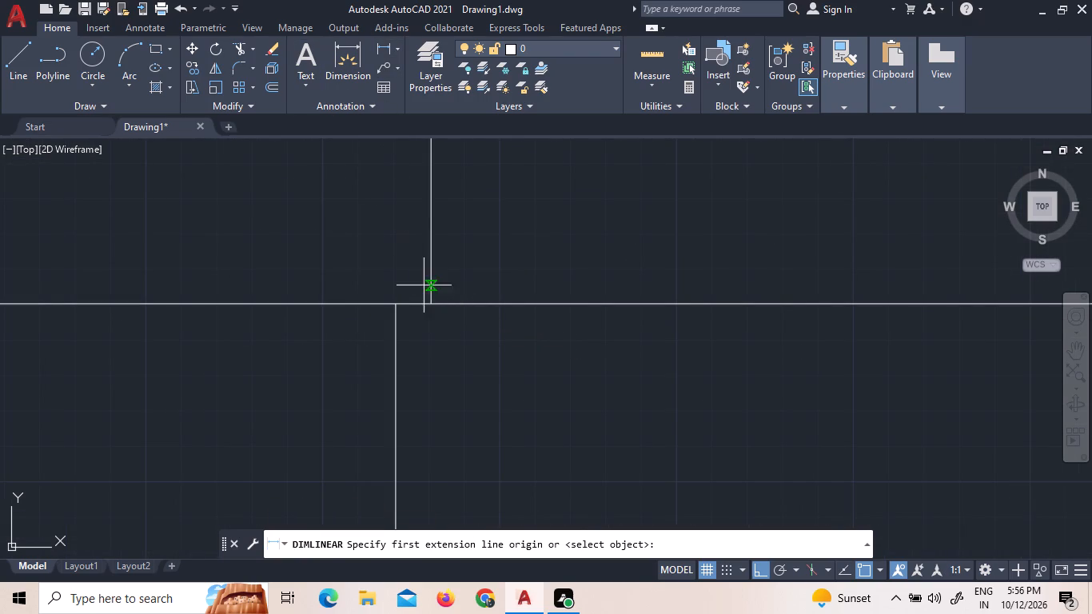
left_click(398, 305)
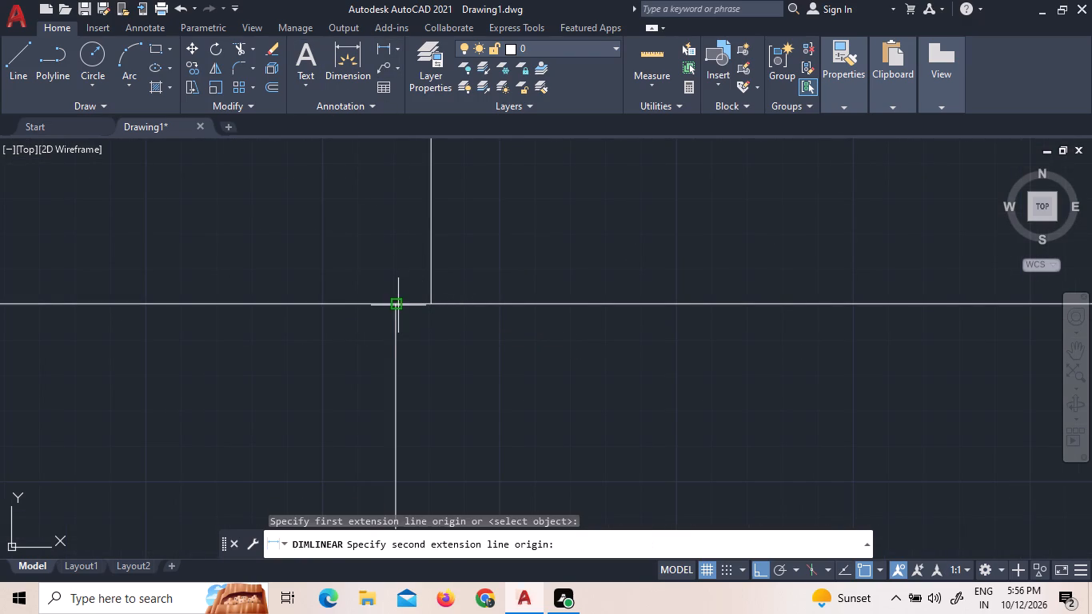
left_click(429, 303)
left_click(423, 264)
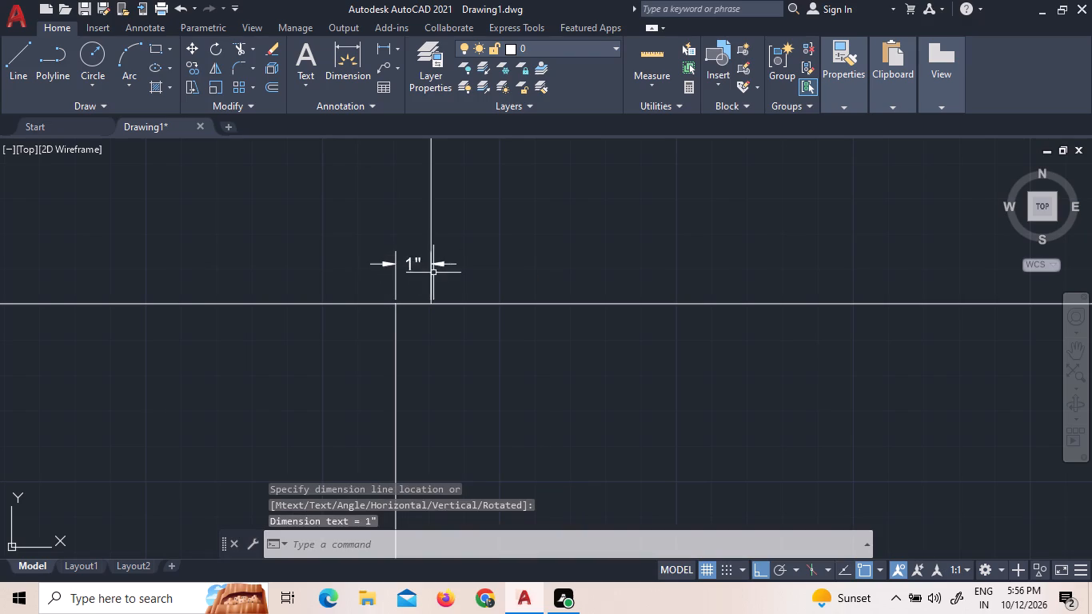
Move the west jamb line of the south wall opening 0.5" east.
scroll(452, 280, "down", 4)
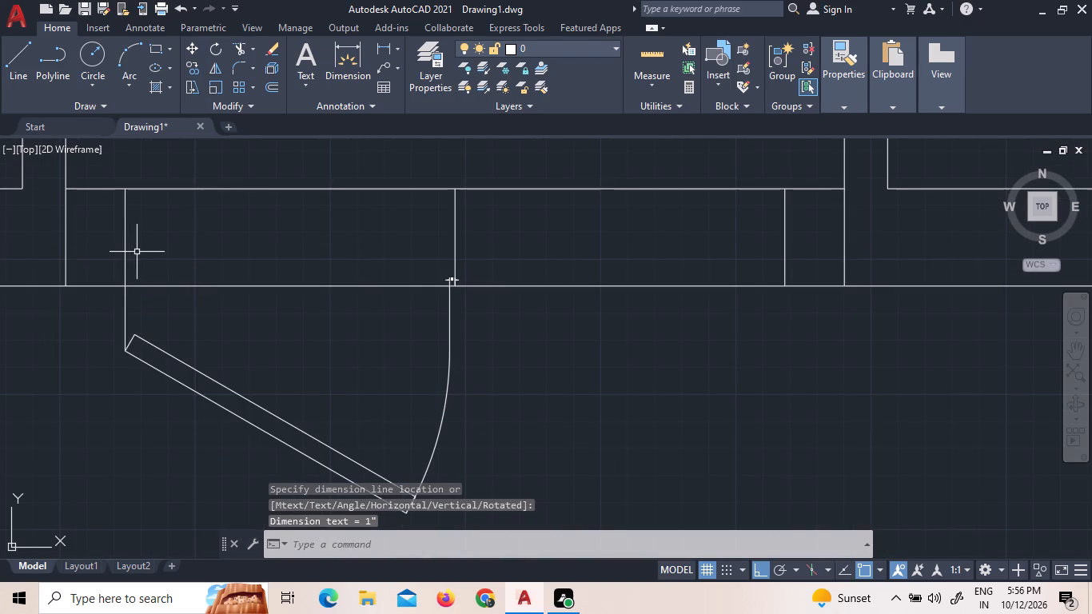
left_click(137, 252)
left_click(118, 245)
right_click(118, 245)
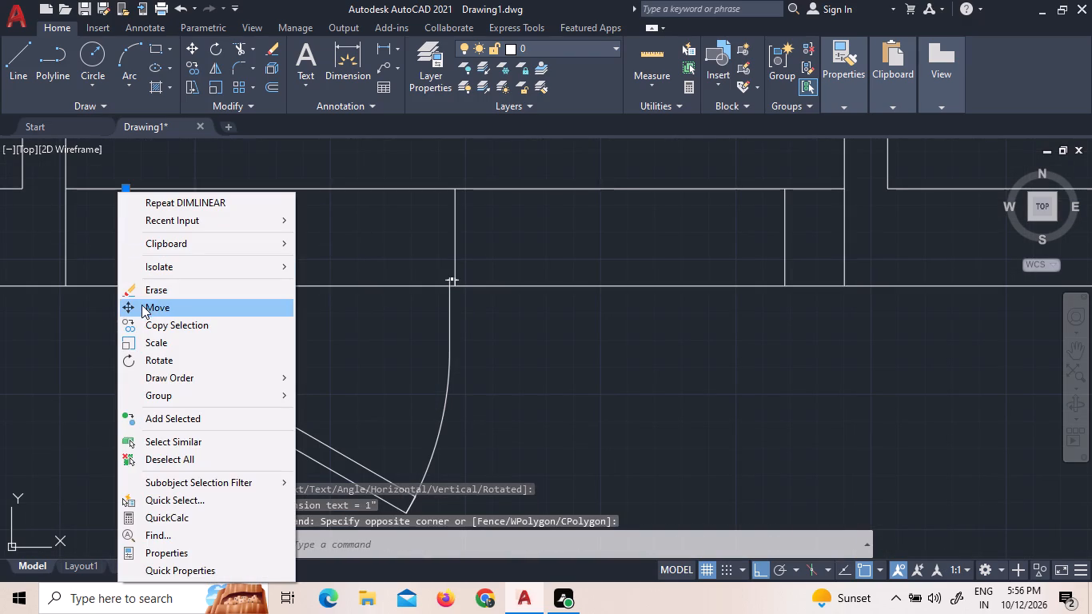
left_click(141, 305)
left_click(125, 285)
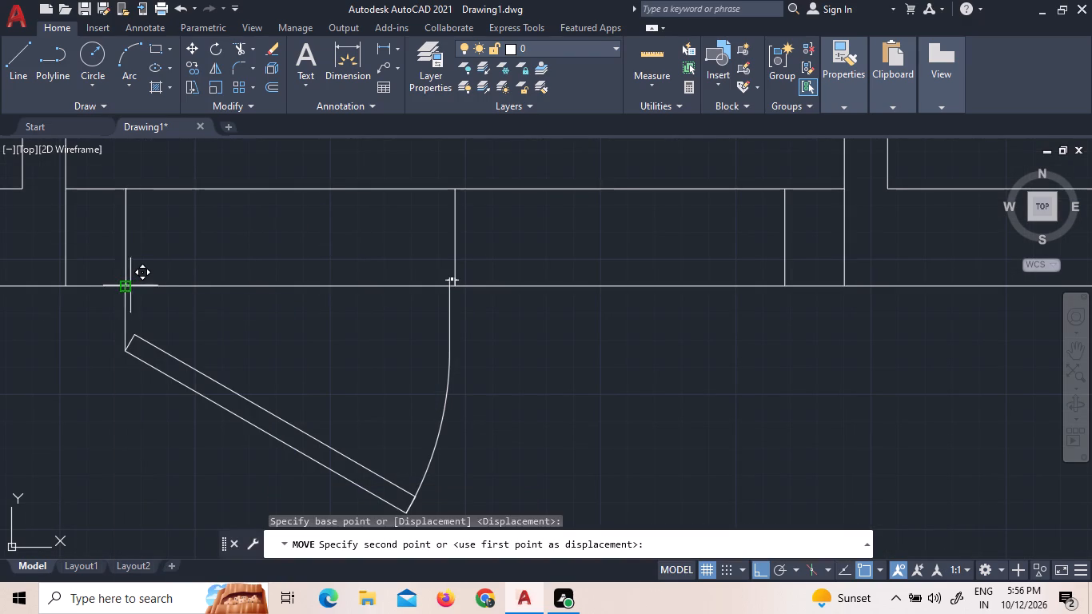
type("0.5\"")
key("Return")
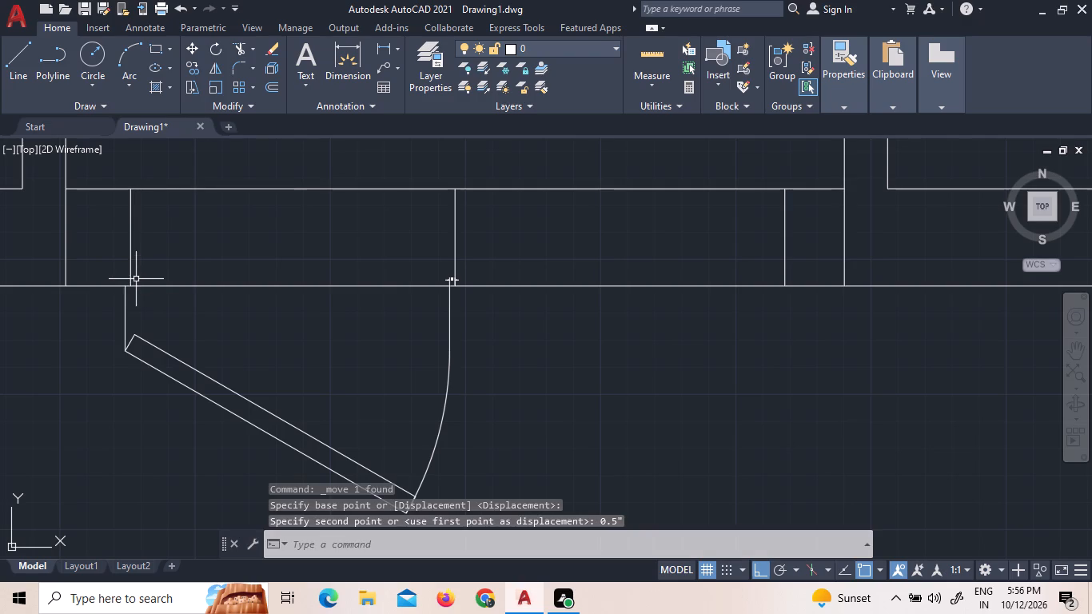
Move the east jamb line of the south wall opening 0.5" west.
left_click(797, 267)
left_click(691, 224)
right_click(686, 222)
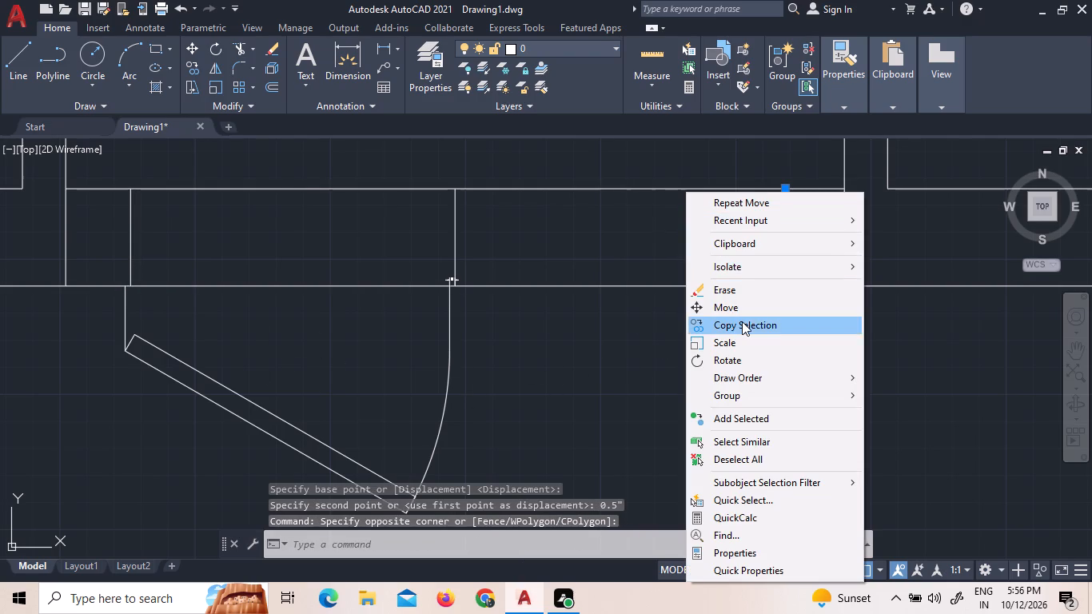
left_click(739, 312)
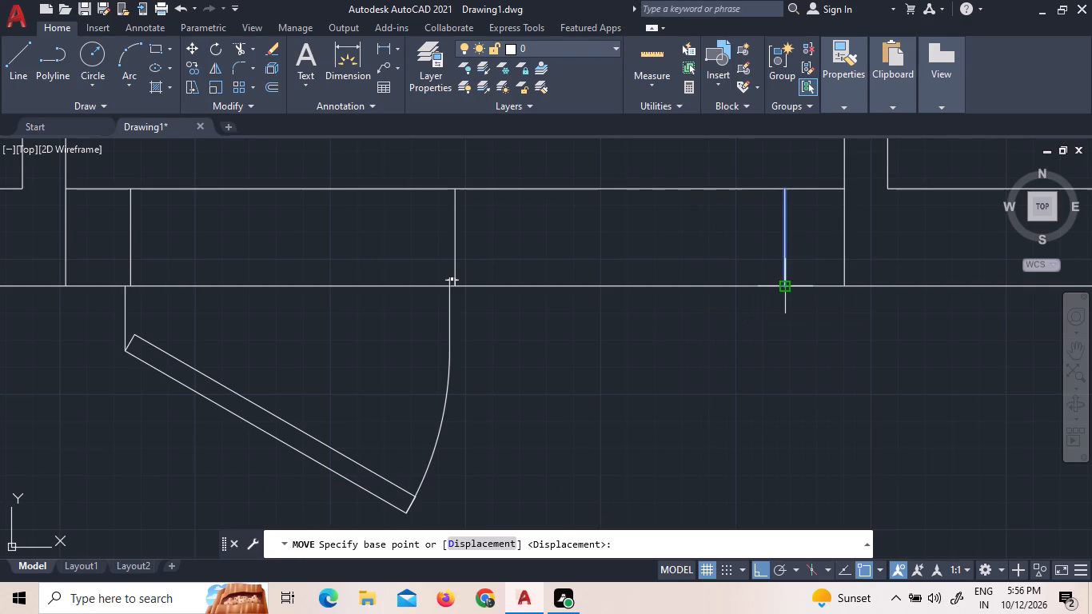
left_click(784, 291)
type("0.5\"")
key("Return")
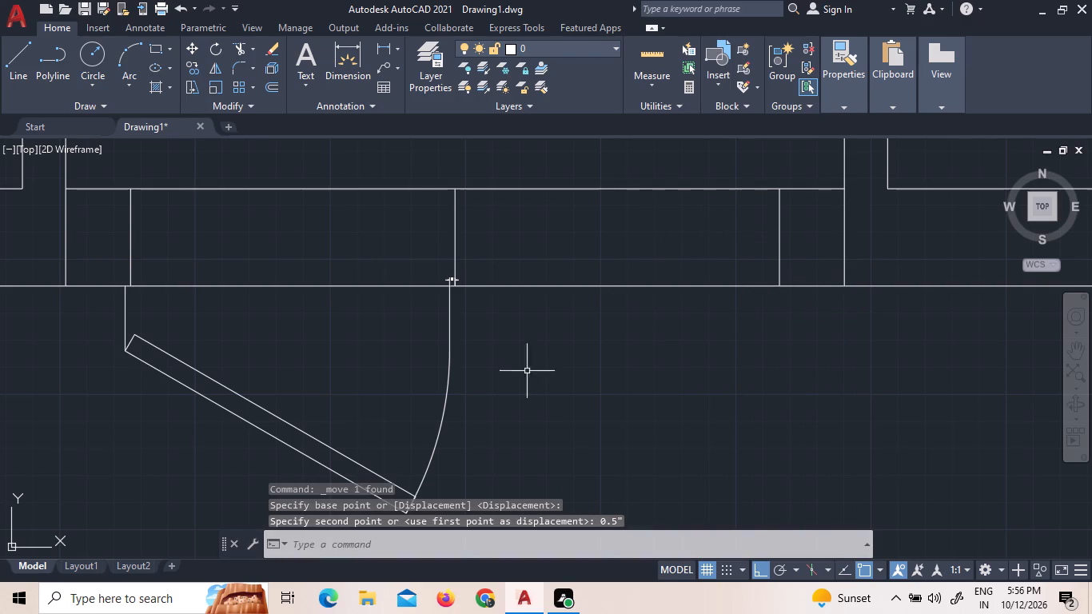
Move the door block east, from the upper end of its swing-arc side to the lower end of the centre line.
left_click_drag(556, 413, 497, 407)
left_click(437, 405)
right_click(437, 405)
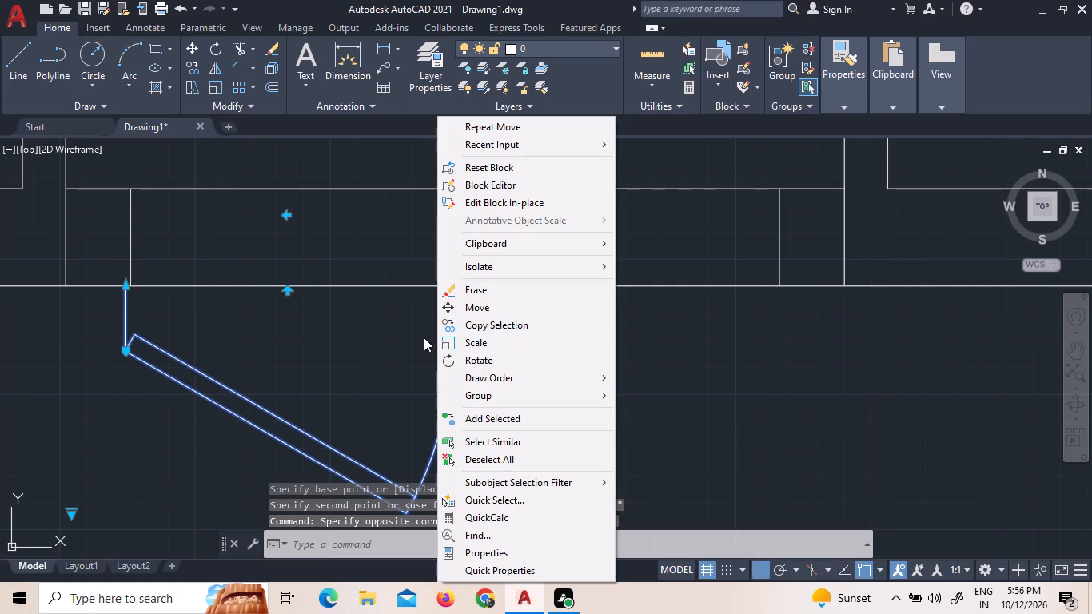
left_click(449, 316)
scroll(430, 278, "up", 3)
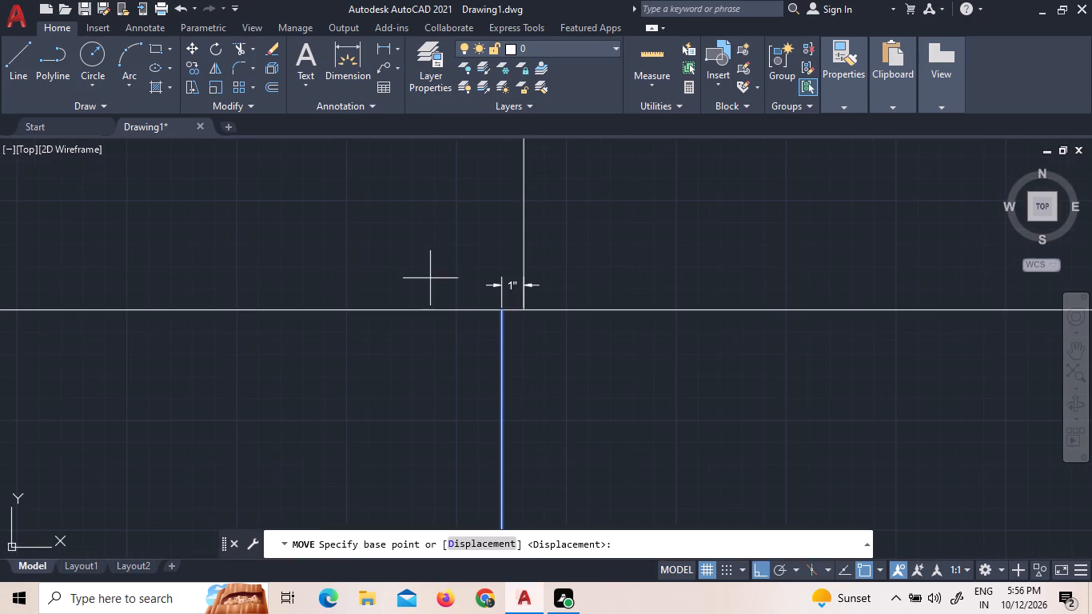
left_click(503, 309)
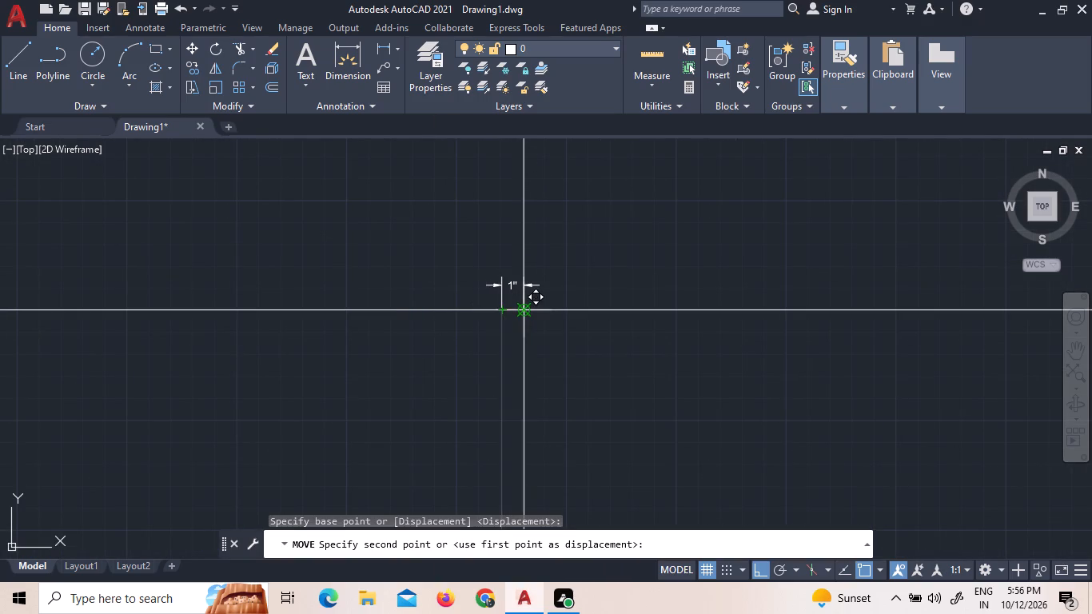
left_click(524, 313)
Examine how the moved door block lines up with the west jamb line and the centre line.
scroll(595, 377, "down", 3)
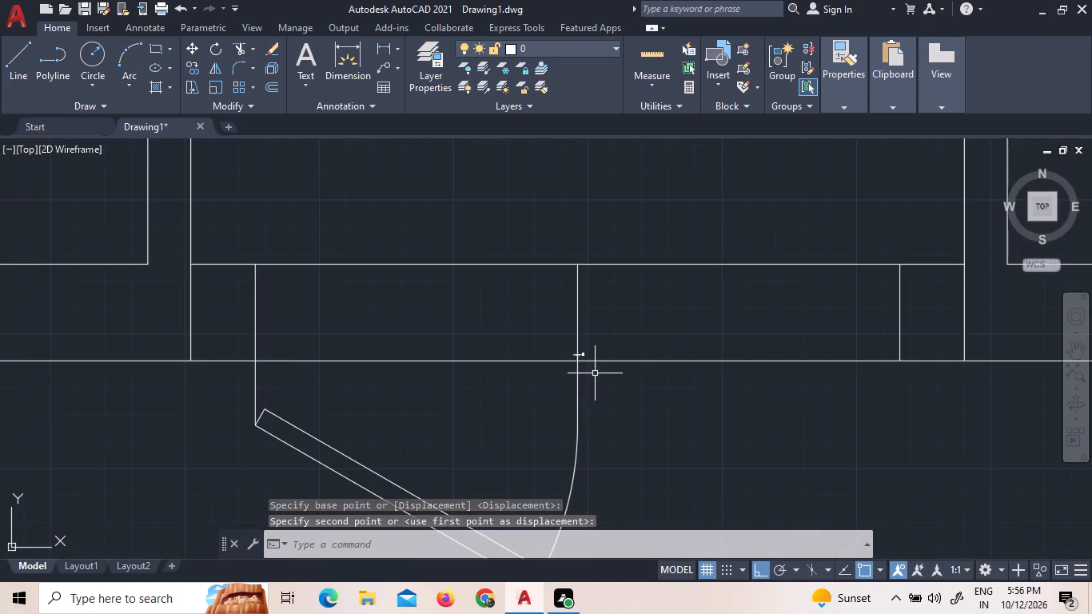
scroll(262, 369, "up", 7)
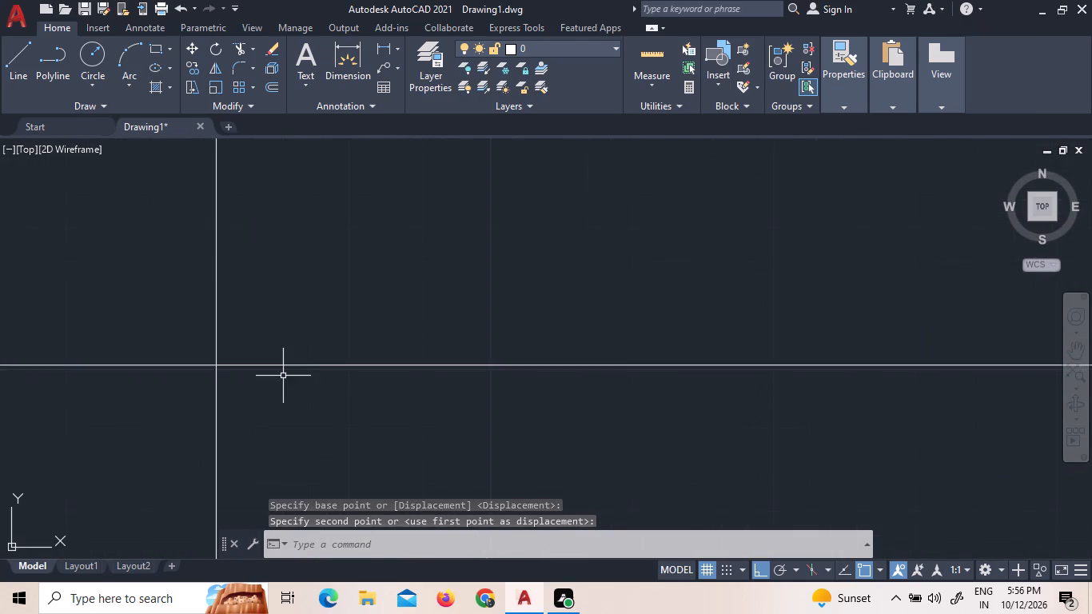
scroll(235, 363, "up", 3)
scroll(144, 345, "up", 5)
scroll(197, 368, "down", 2)
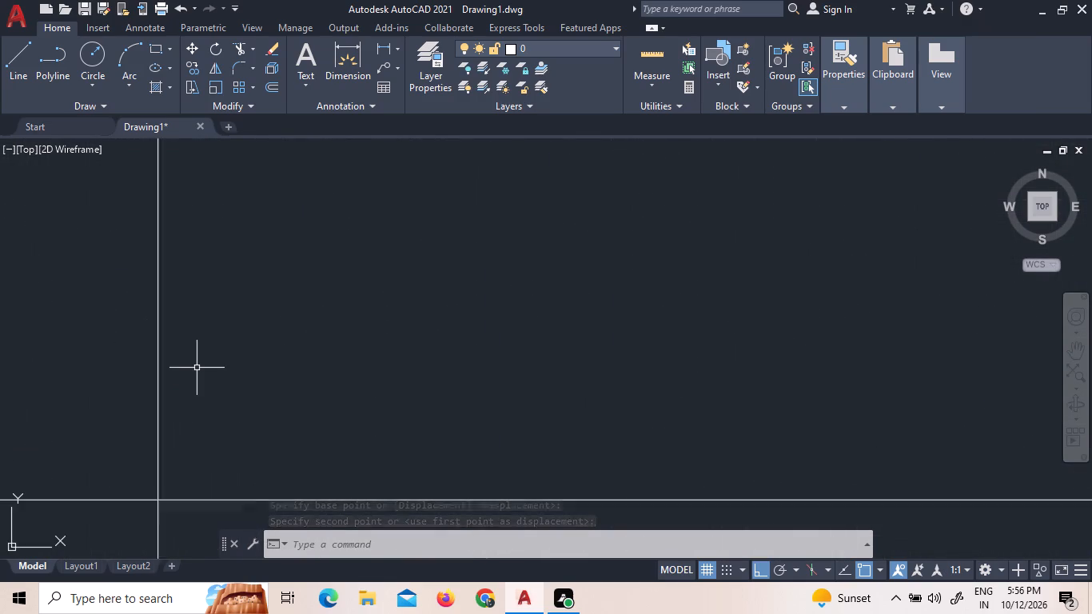
scroll(200, 367, "down", 15)
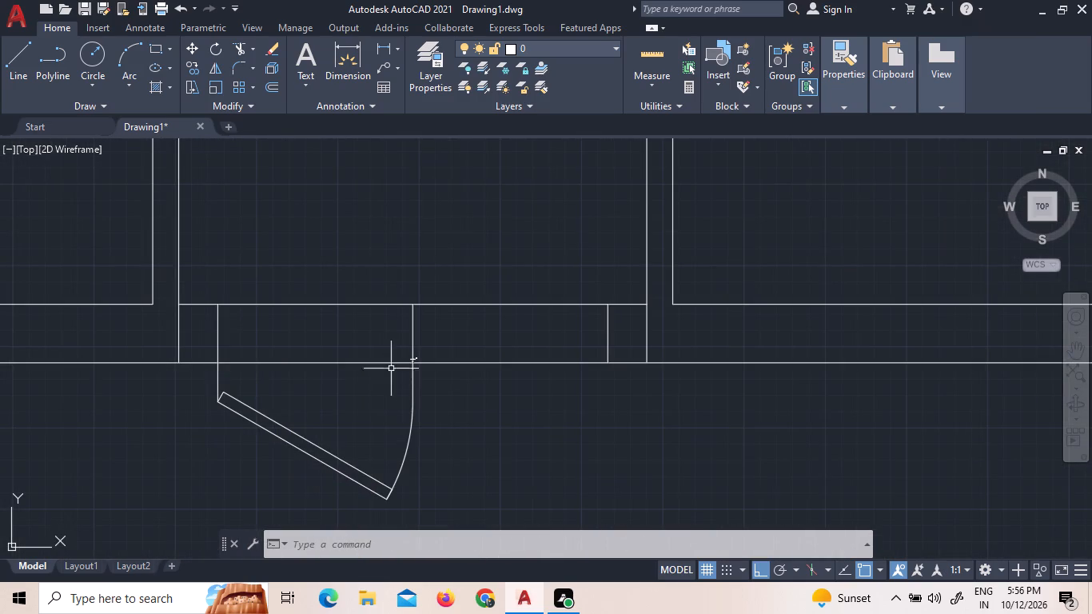
Delete the small linear dimension beside the centre line at the wall's outer face.
scroll(405, 364, "up", 6)
left_click(440, 357)
left_click(385, 327)
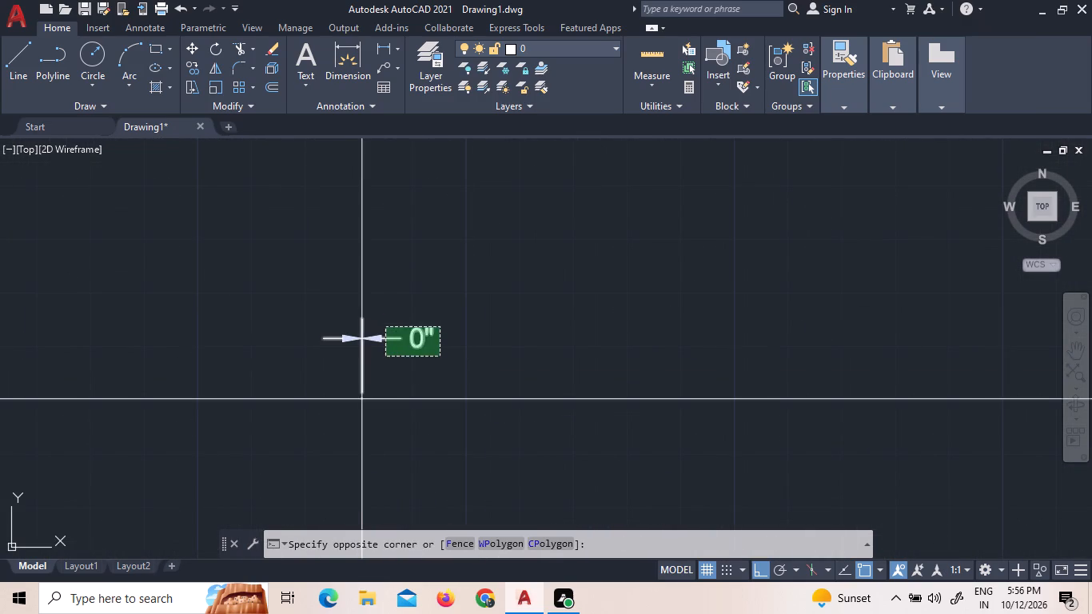
key("Delete")
Mirror the door block about the vertical centre line of the south wall opening, keeping the source door.
scroll(394, 330, "down", 5)
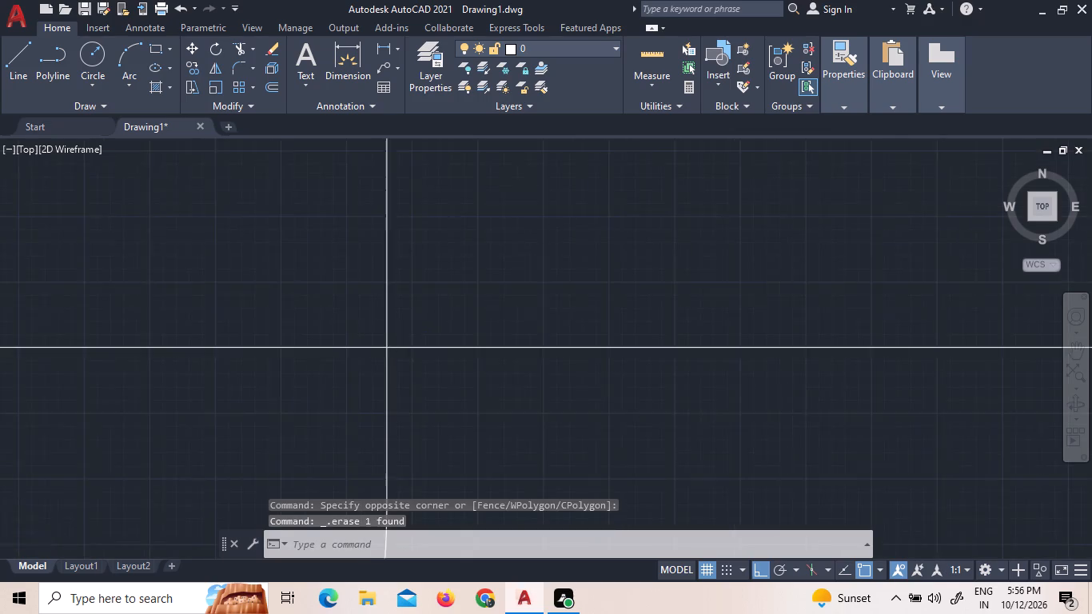
scroll(393, 333, "down", 1)
left_click_drag(408, 369, 392, 369)
left_click(333, 359)
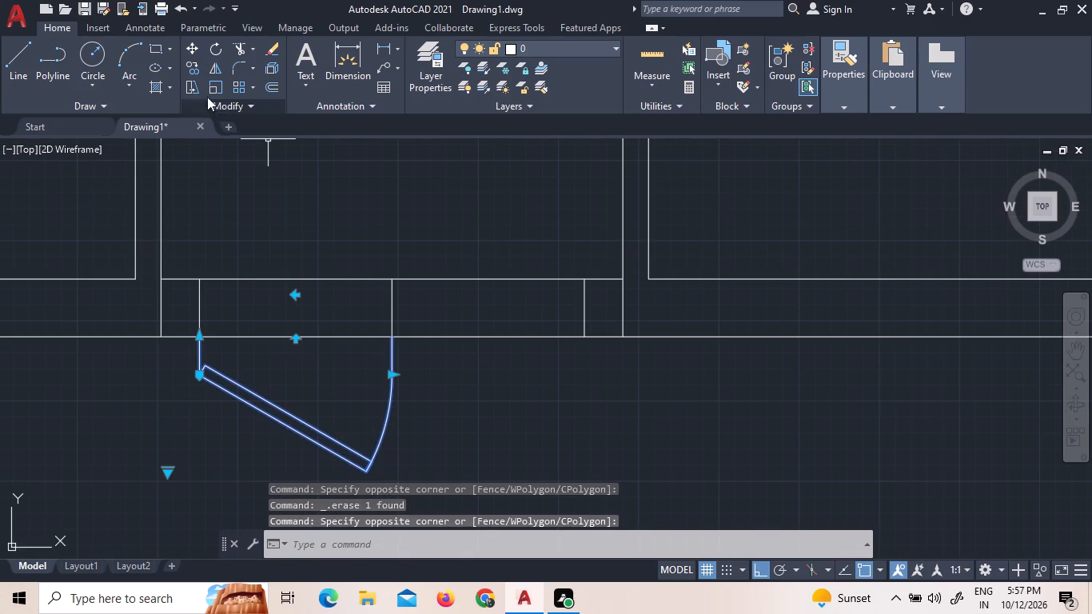
left_click(224, 68)
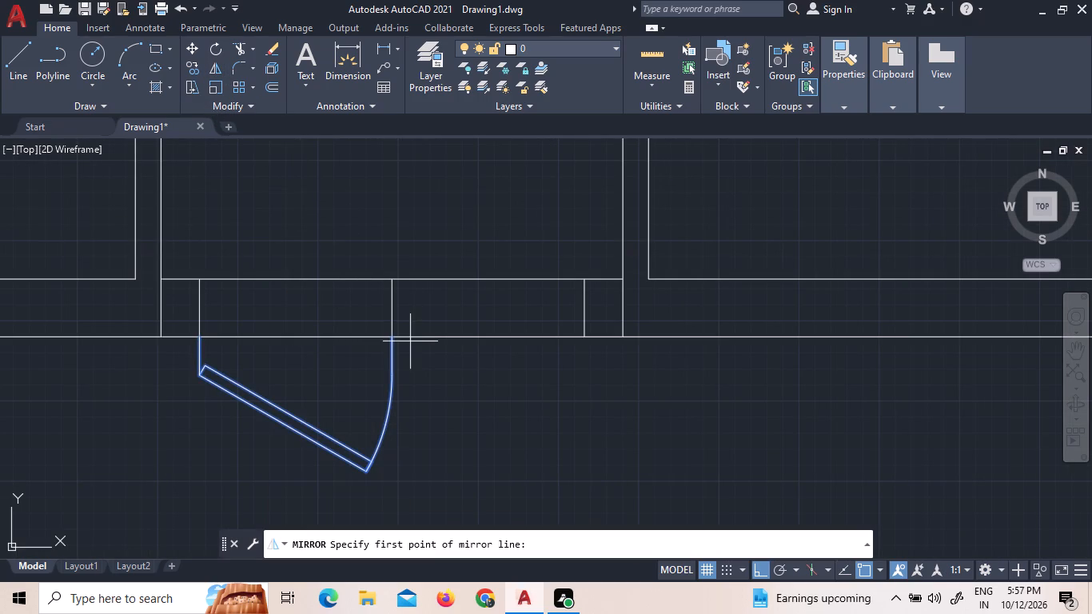
left_click(395, 338)
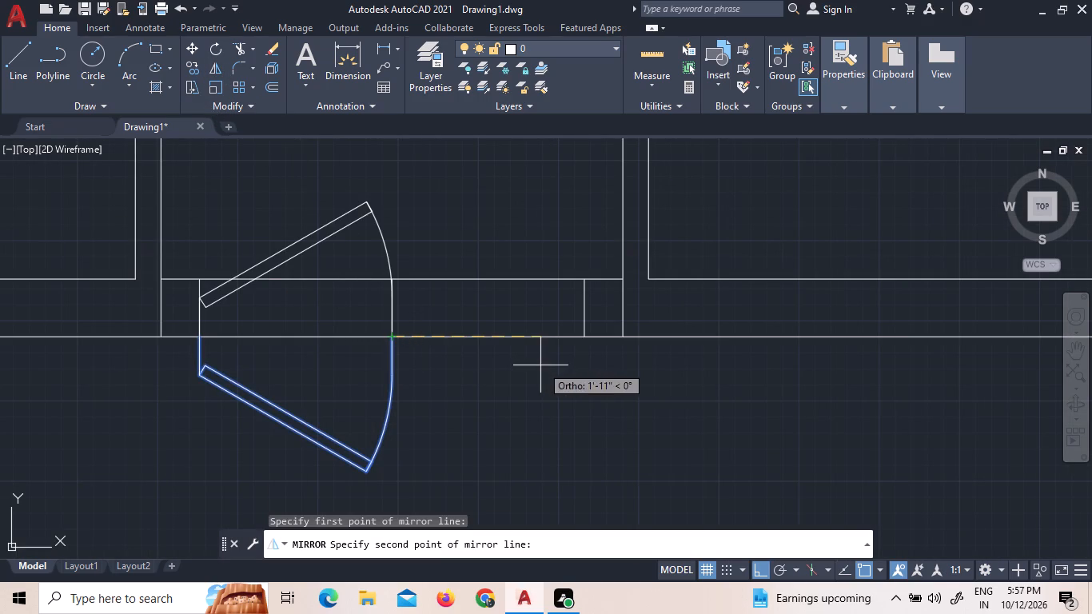
left_click(409, 433)
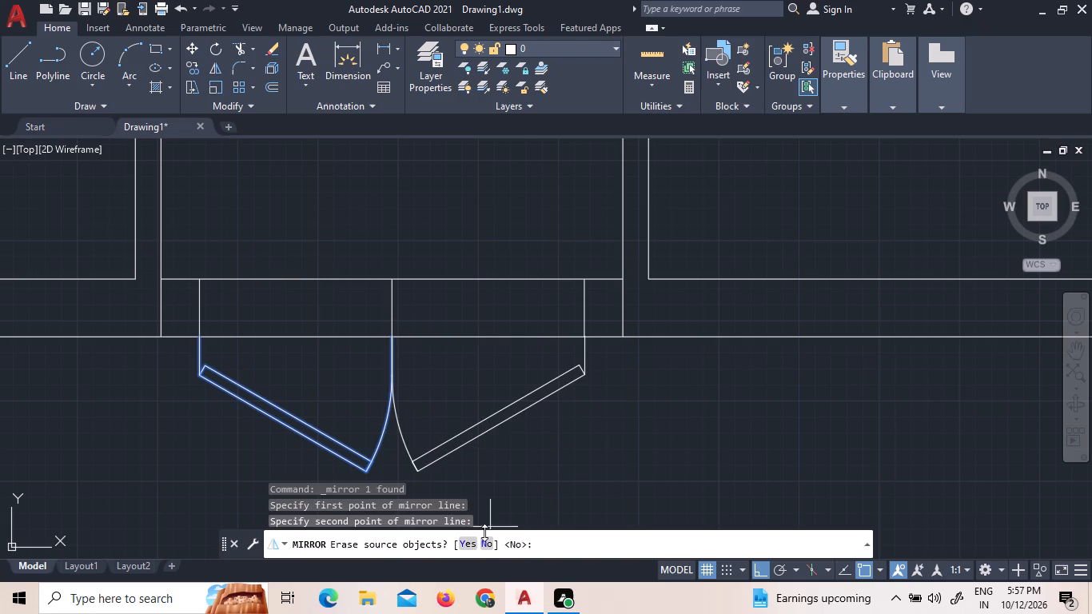
left_click(482, 537)
Delete the two short lines crossing the south wall in line with the passage's east and west inner wall faces.
scroll(579, 328, "up", 3)
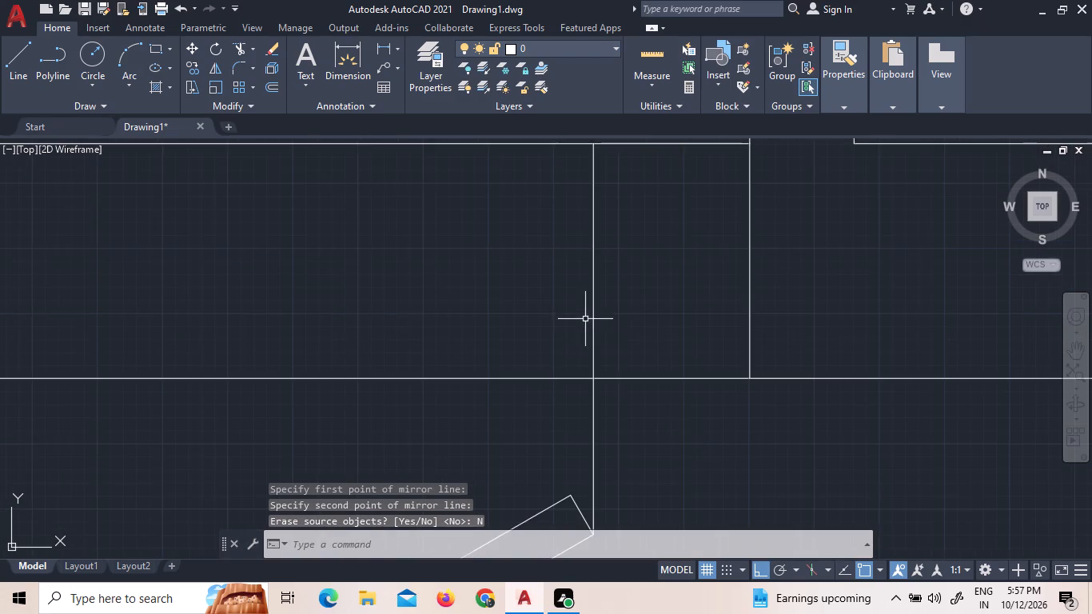
scroll(592, 375, "up", 6)
scroll(617, 421, "down", 6)
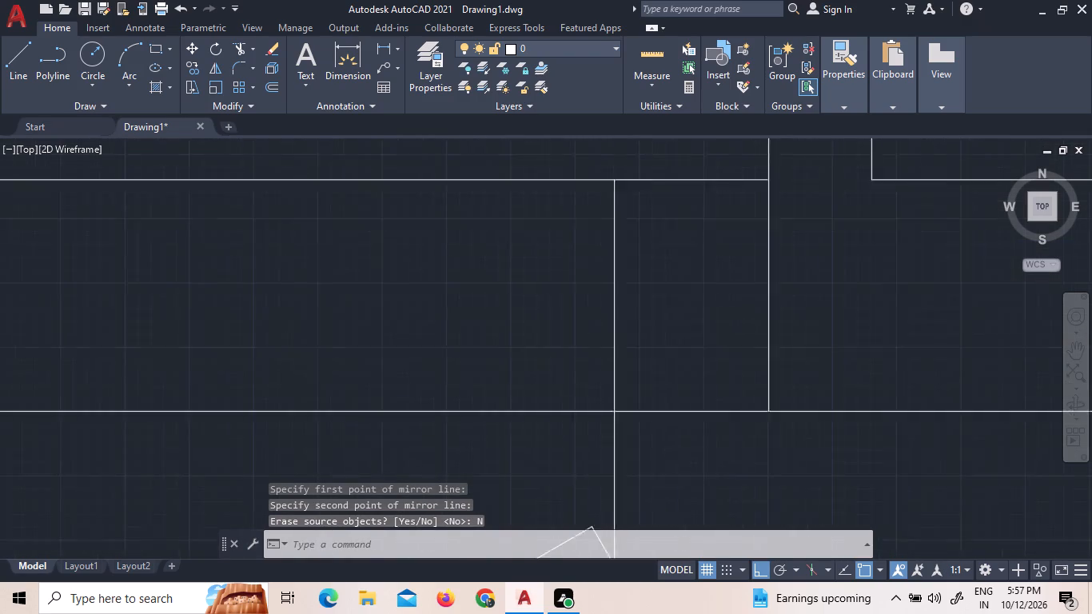
scroll(619, 421, "down", 4)
left_click(641, 399)
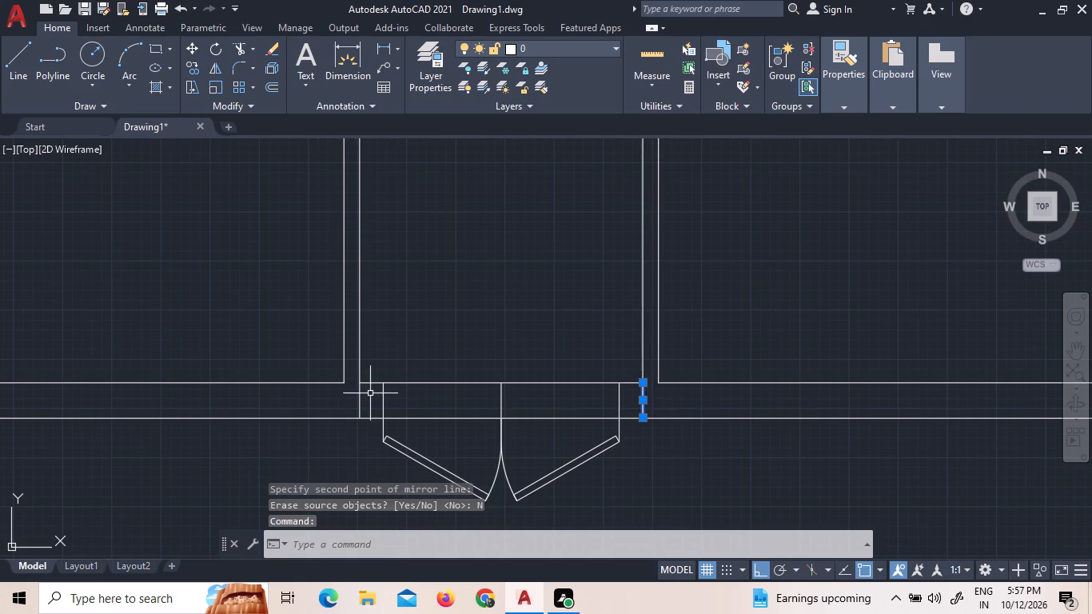
left_click(360, 396)
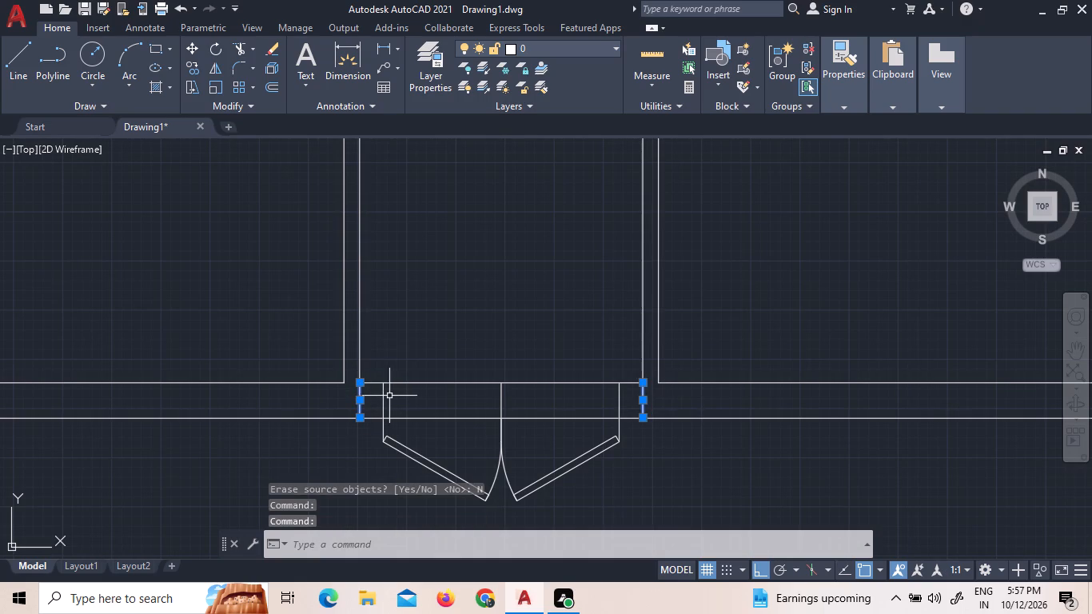
key("Delete")
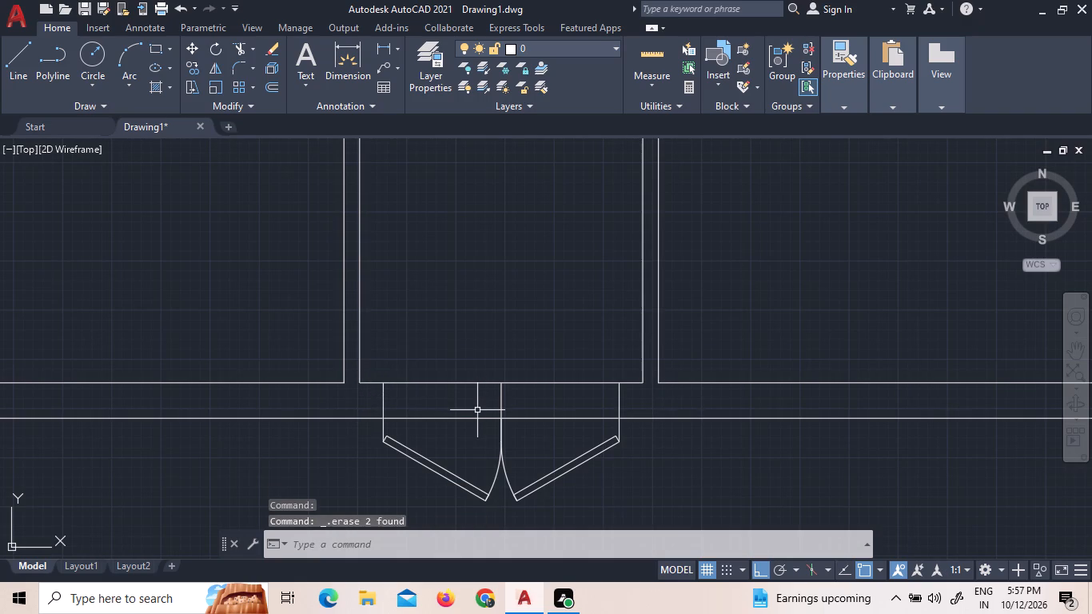
Trim both south wall face lines between the double door's jambs, and trim away the centre line inside the opening.
key("t")
type("R")
key("space")
key("space")
left_click(478, 410)
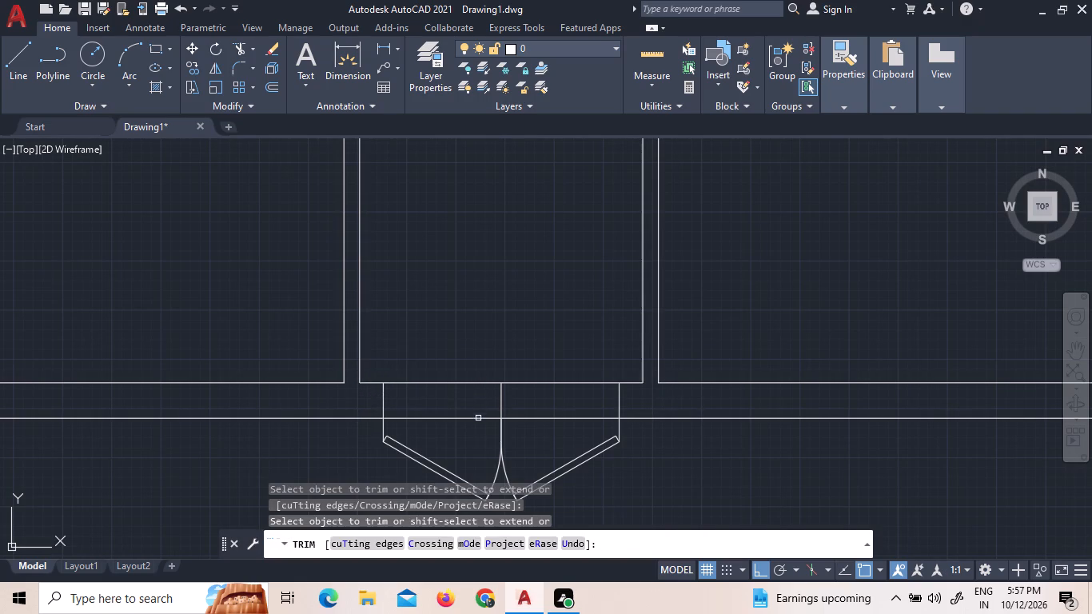
left_click(478, 421)
left_click(457, 385)
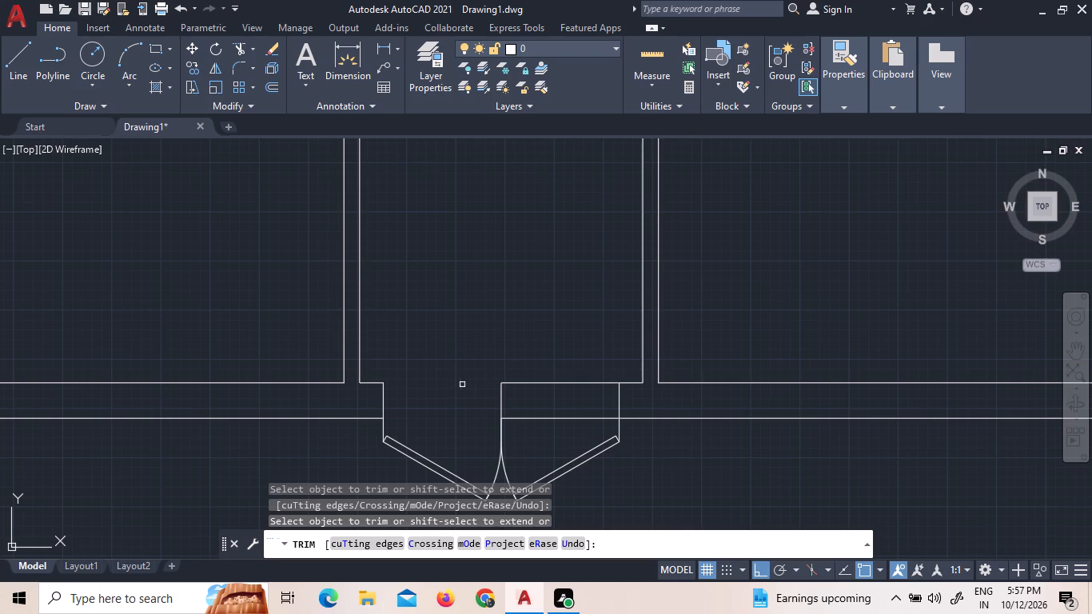
left_click(517, 384)
left_click(500, 394)
left_click(523, 420)
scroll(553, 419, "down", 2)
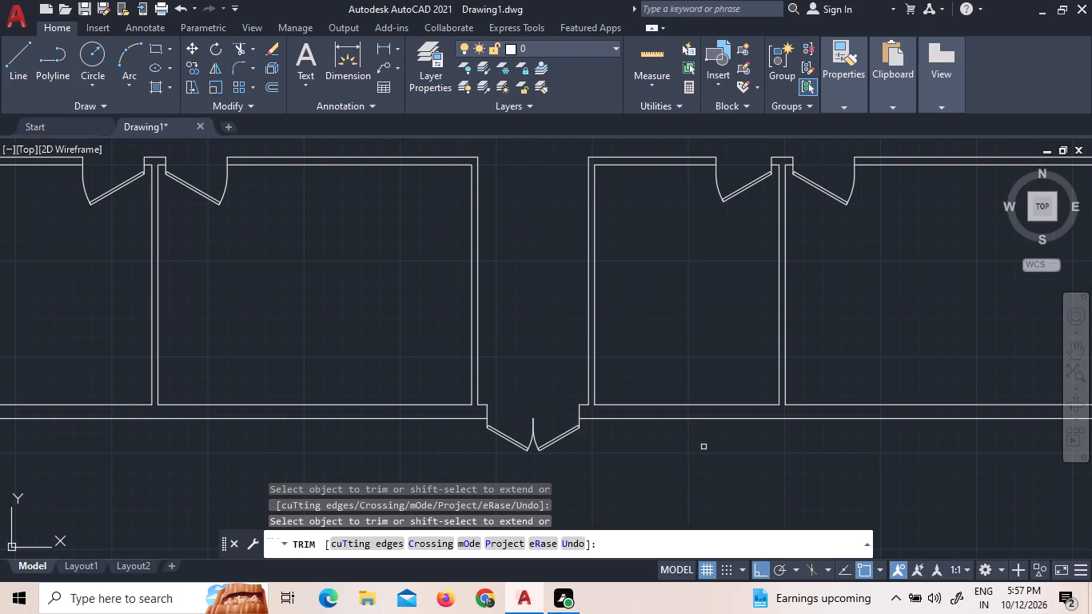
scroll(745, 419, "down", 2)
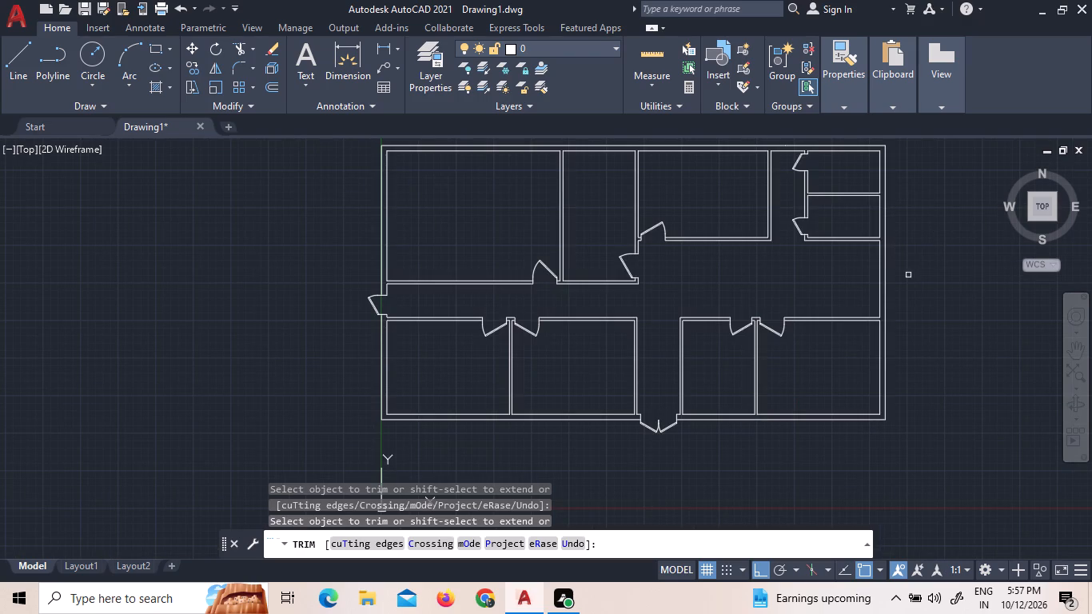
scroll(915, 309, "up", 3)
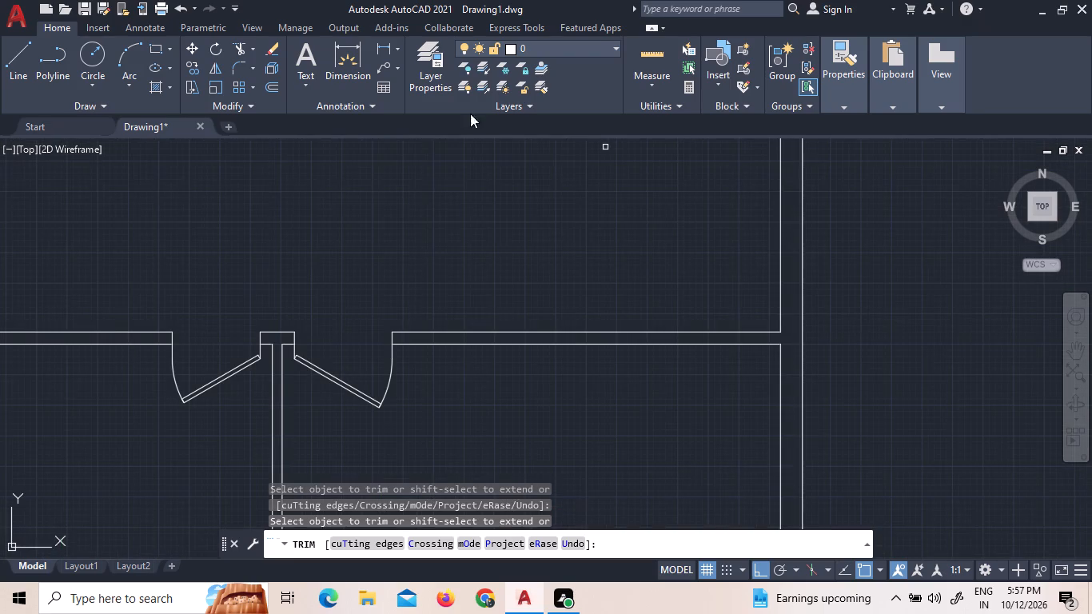
Draw a line across the east wall's thickness, in line with the north face of the southeast rooms' corridor wall.
left_click(25, 78)
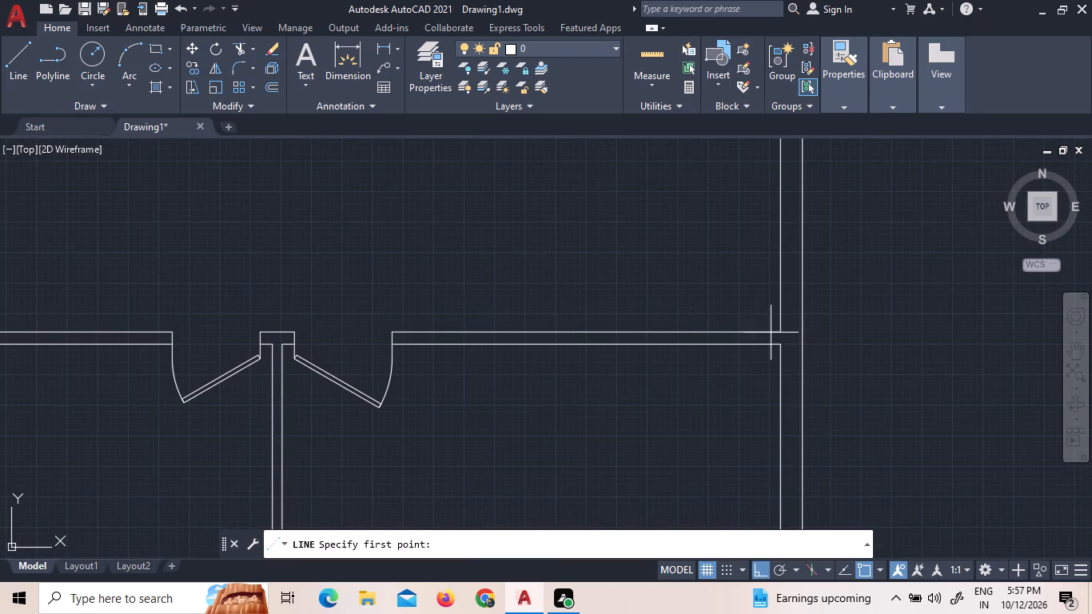
left_click(777, 330)
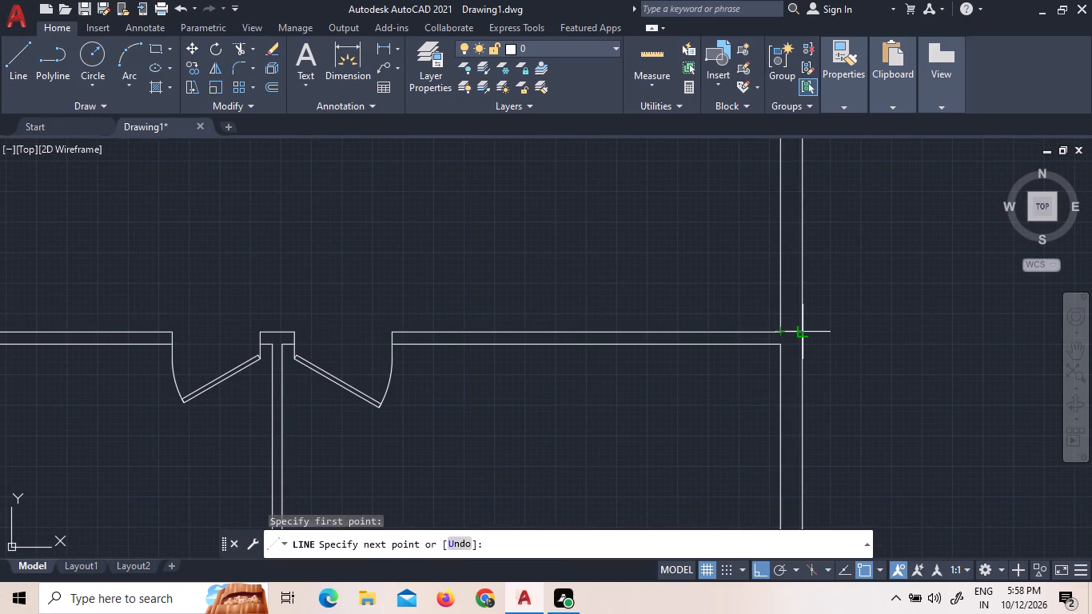
scroll(802, 334, "up", 3)
left_click(803, 325)
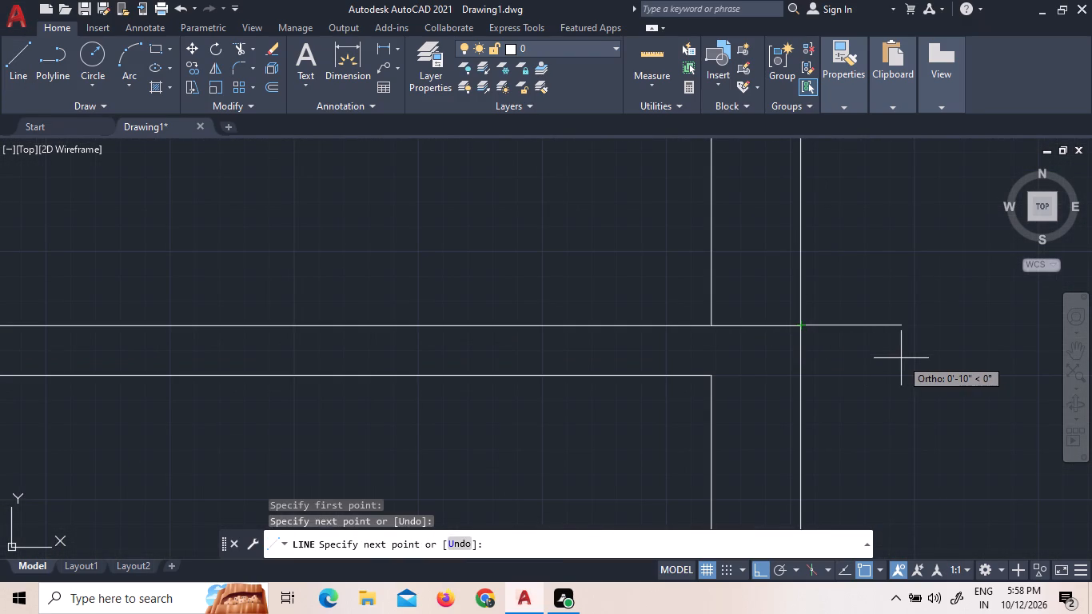
key("Escape")
Offset the short line across the east wall 5" to the north.
key("o")
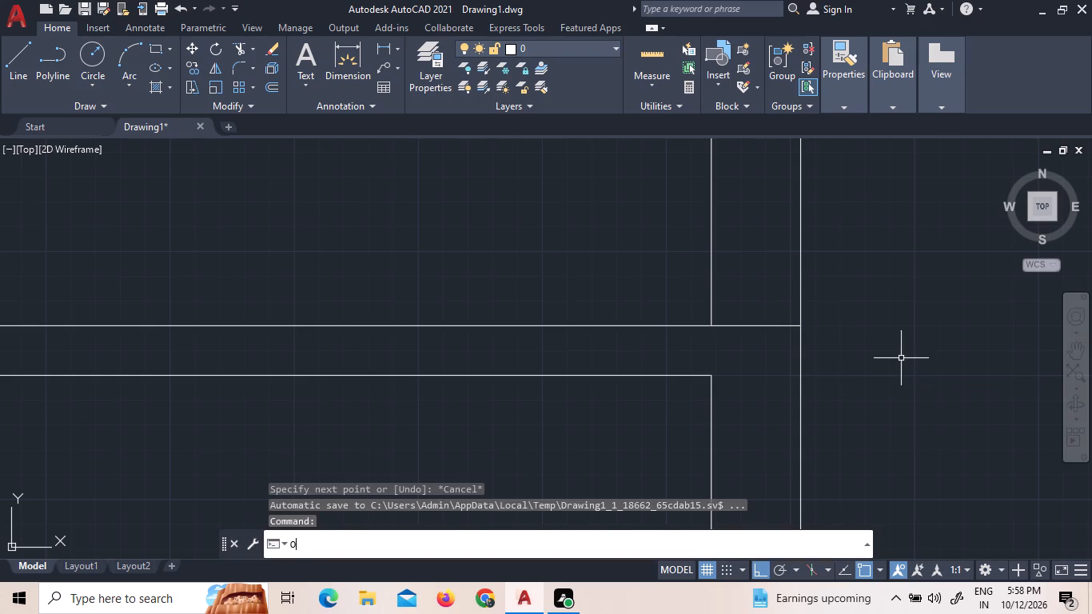
key("Return")
type("5\"")
key("Return")
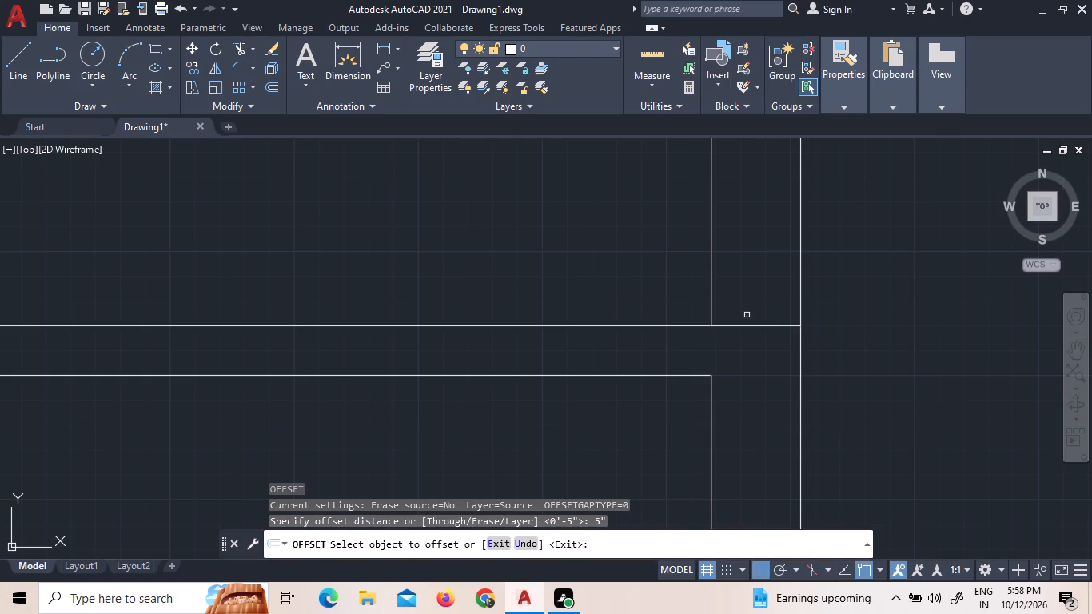
left_click(750, 326)
left_click(750, 253)
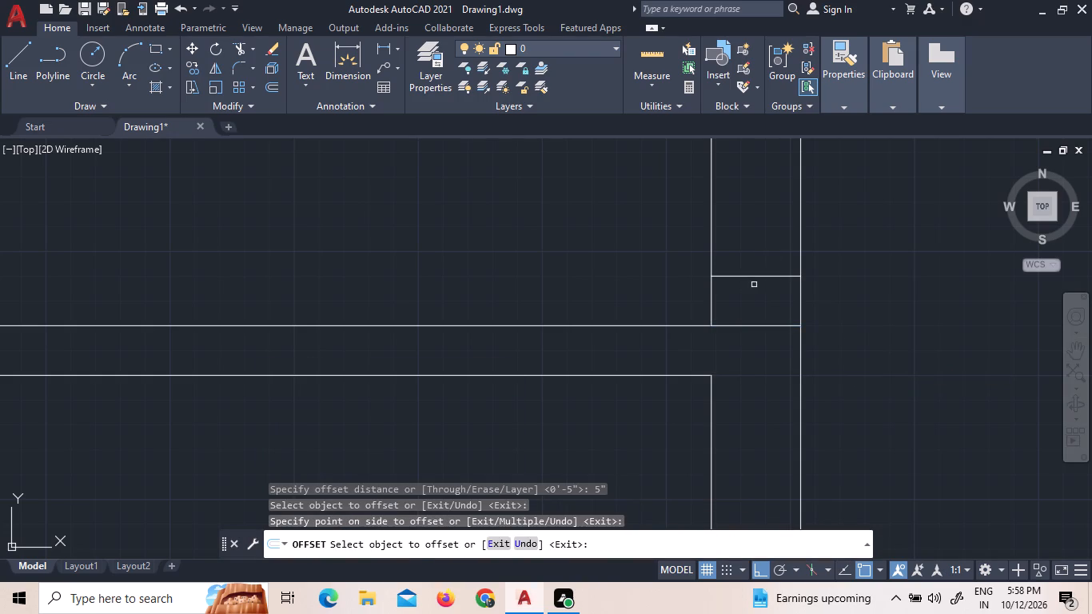
scroll(754, 285, "down", 5)
scroll(741, 252, "up", 2)
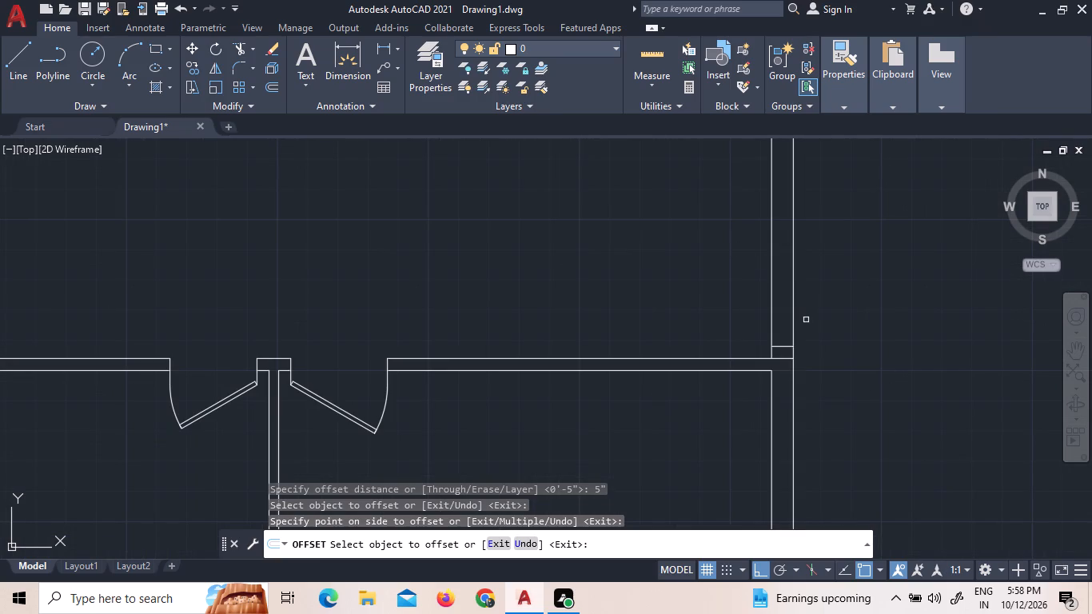
key("Escape")
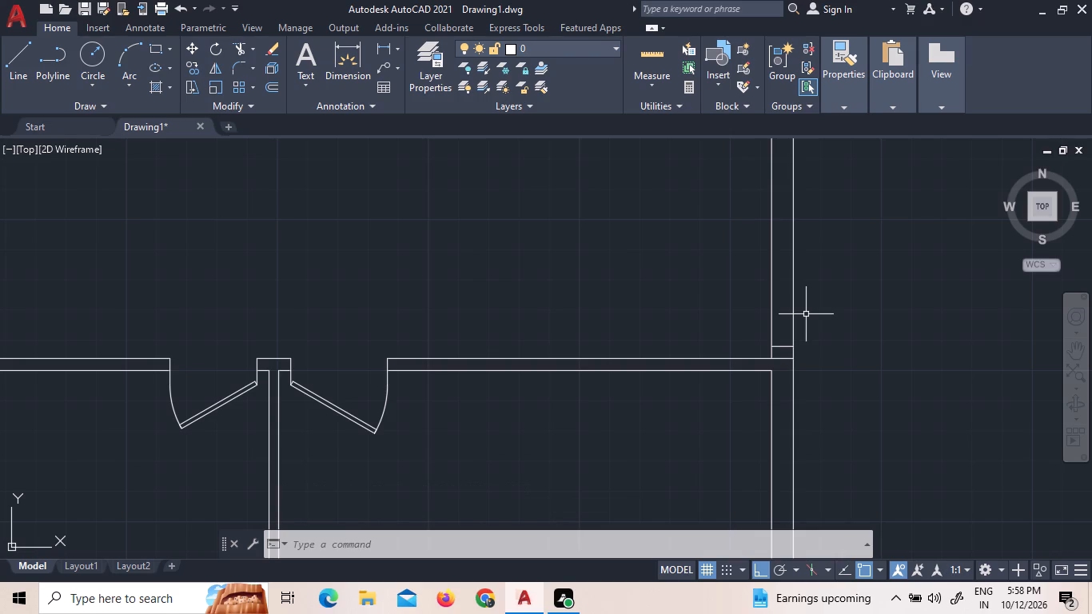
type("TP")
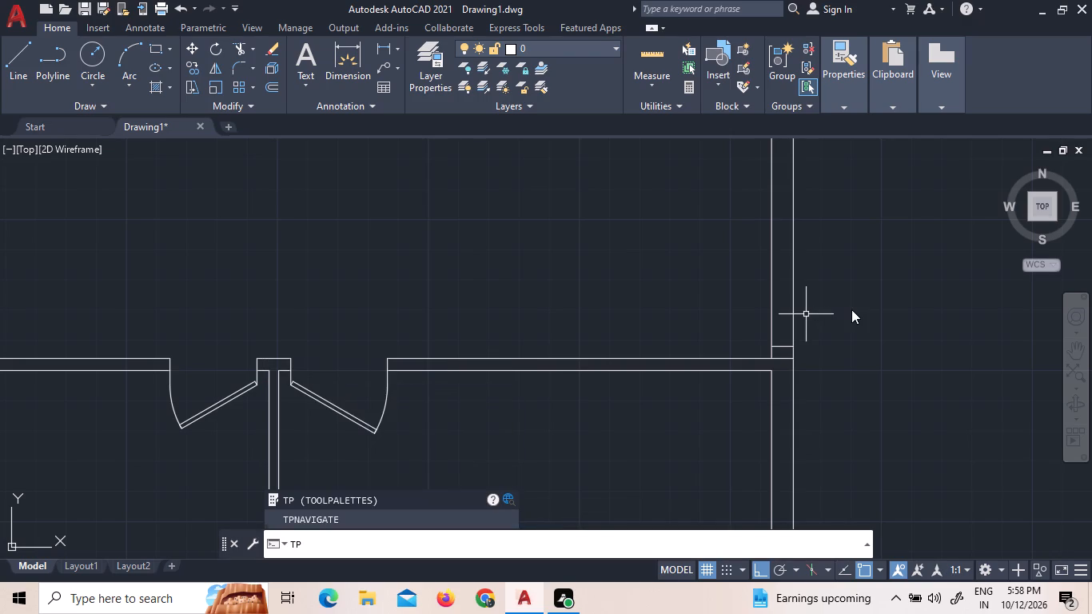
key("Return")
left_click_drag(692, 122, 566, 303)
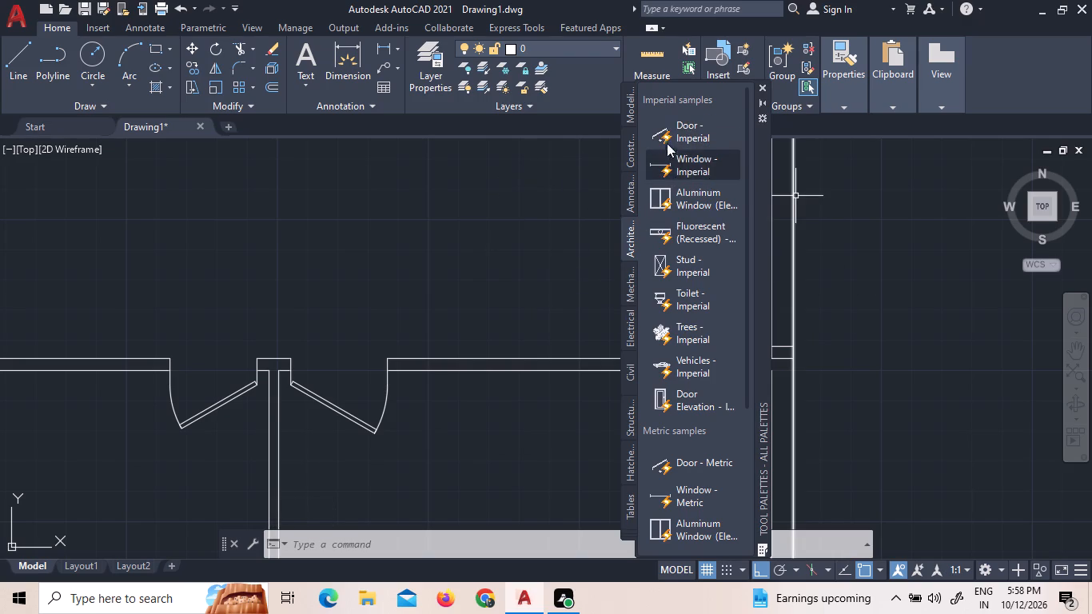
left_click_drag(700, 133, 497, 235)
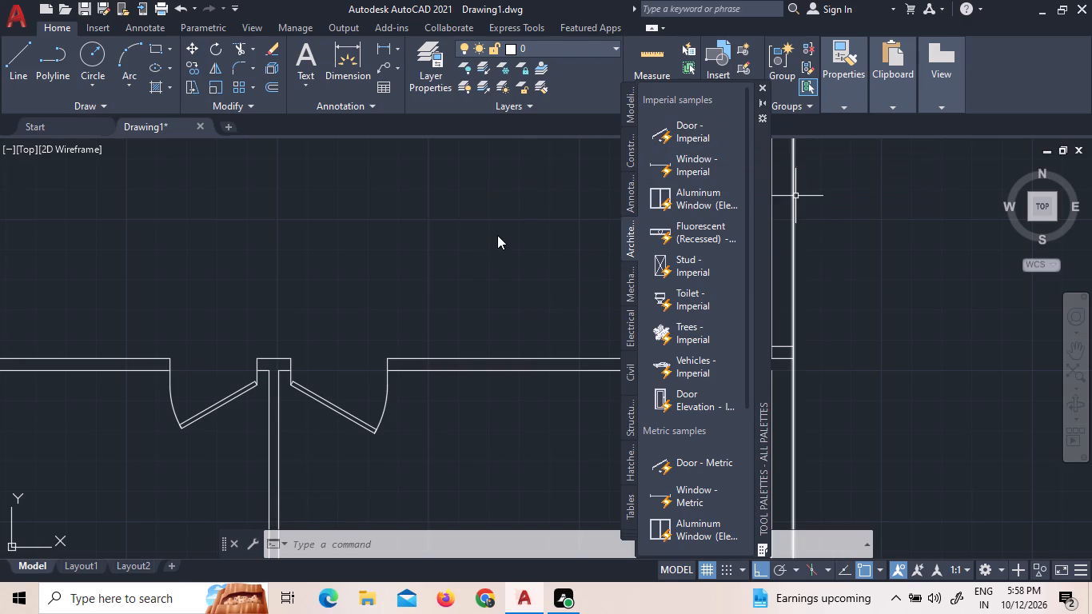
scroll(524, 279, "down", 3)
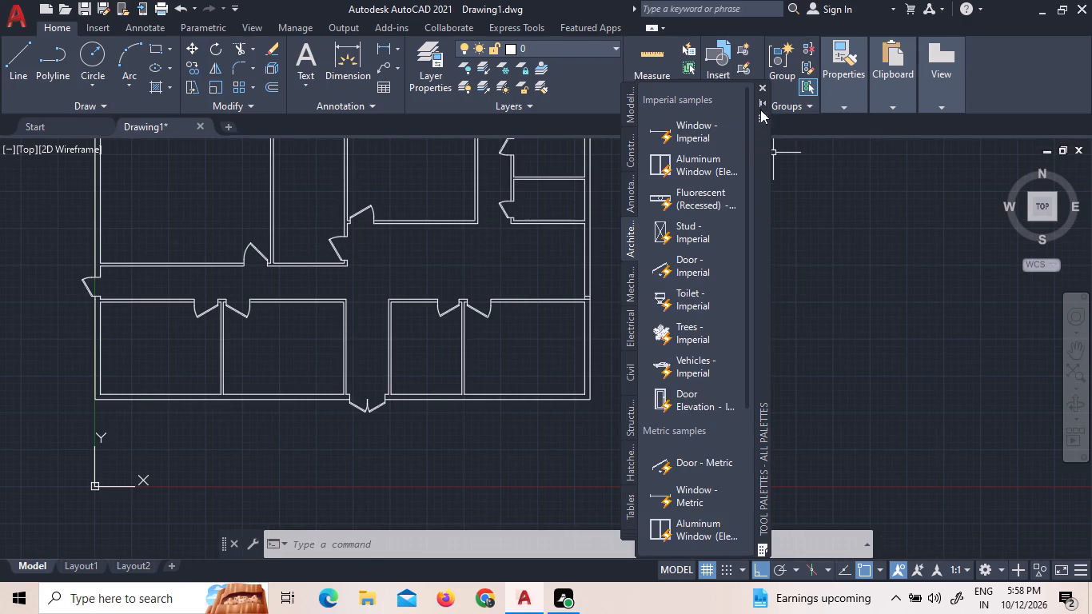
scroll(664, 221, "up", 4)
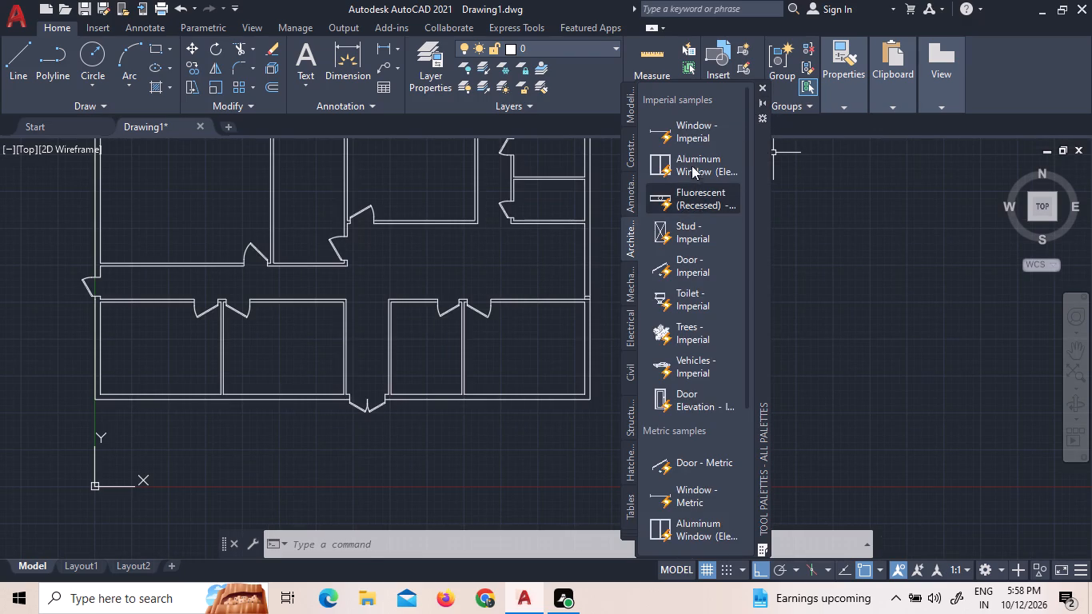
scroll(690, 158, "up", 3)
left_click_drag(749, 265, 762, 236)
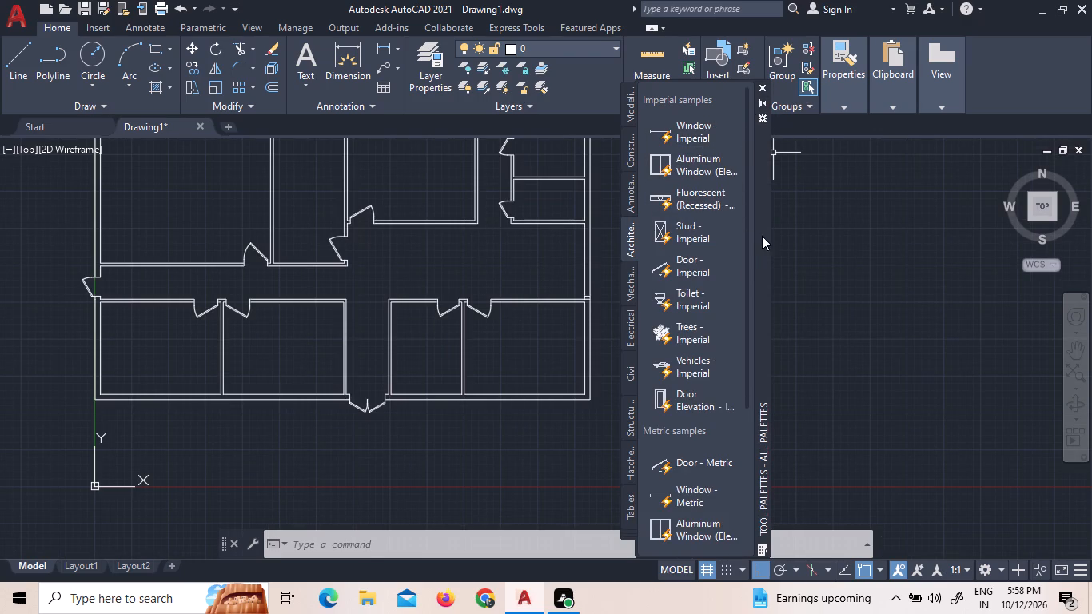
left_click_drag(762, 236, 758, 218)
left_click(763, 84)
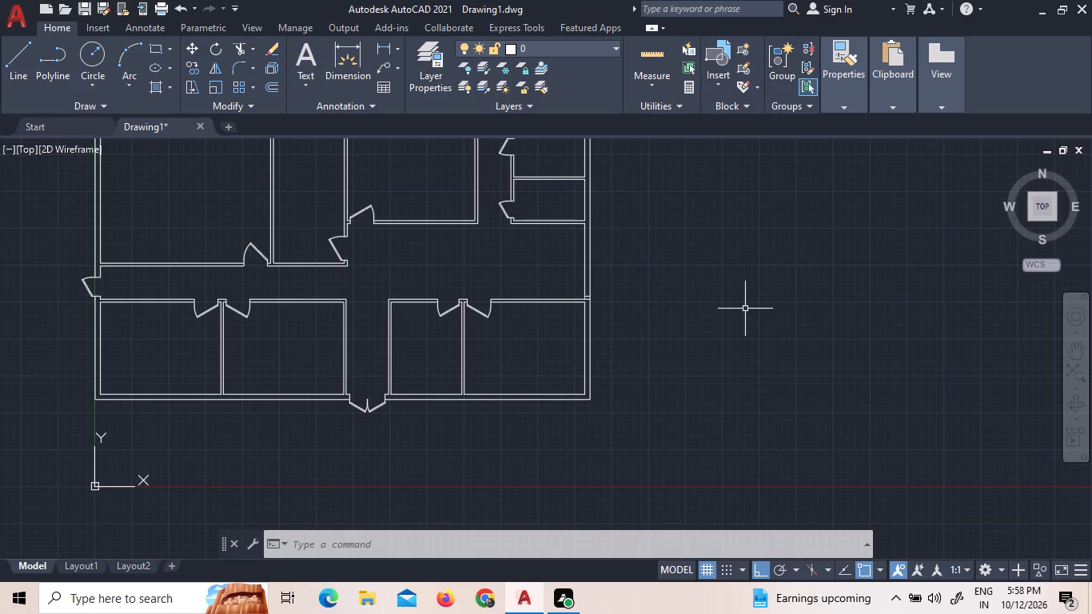
Place a Door - Imperial block from the architectural tool palette in the empty space east of the plan.
type("TP")
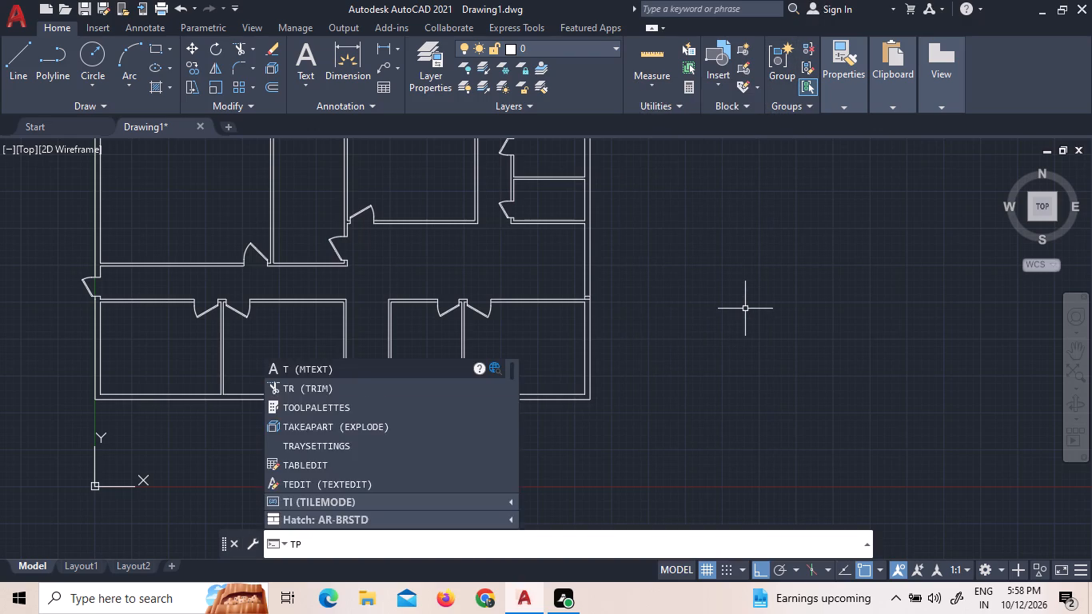
key("Return")
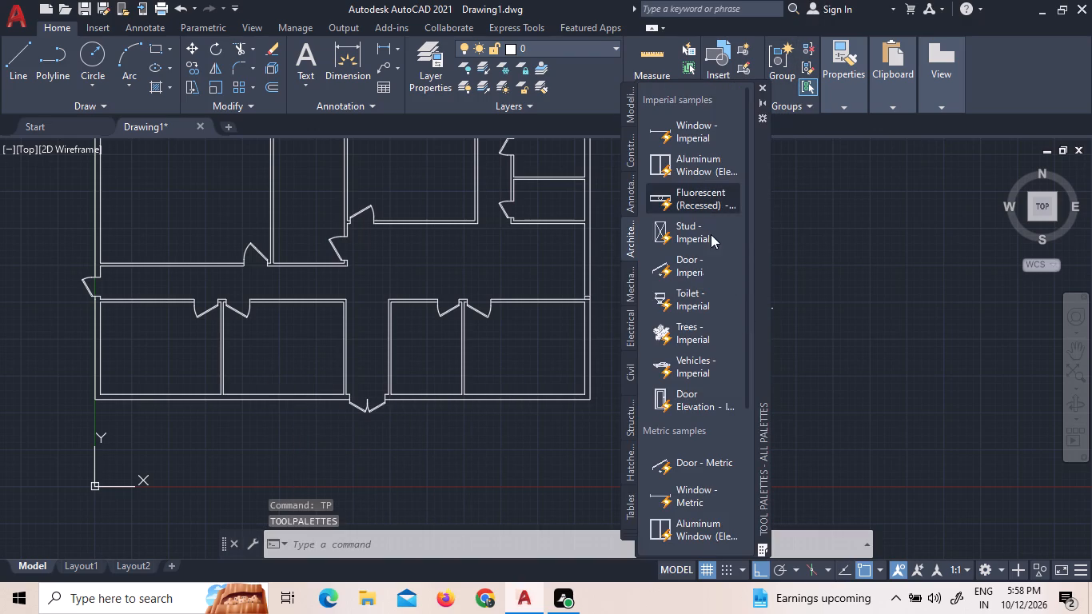
scroll(705, 238, "up", 4)
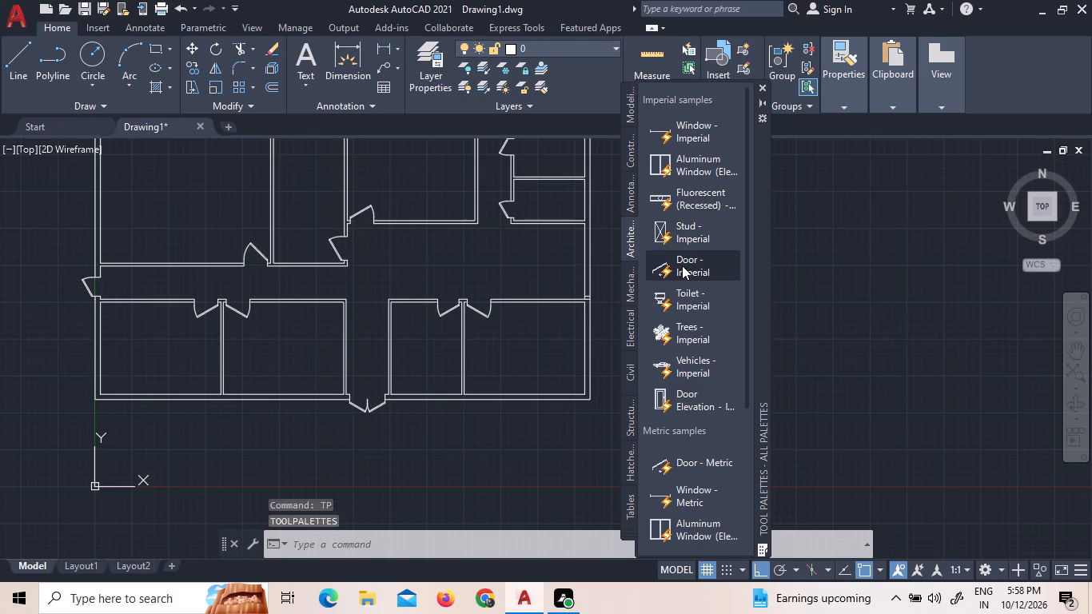
left_click_drag(683, 266, 857, 301)
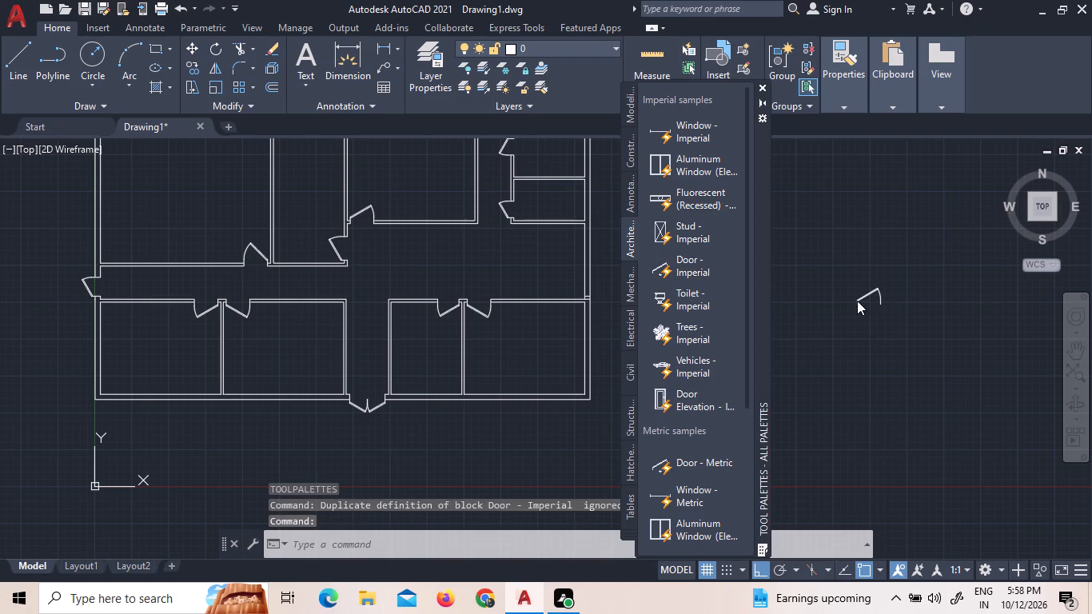
left_click_drag(697, 263, 699, 114)
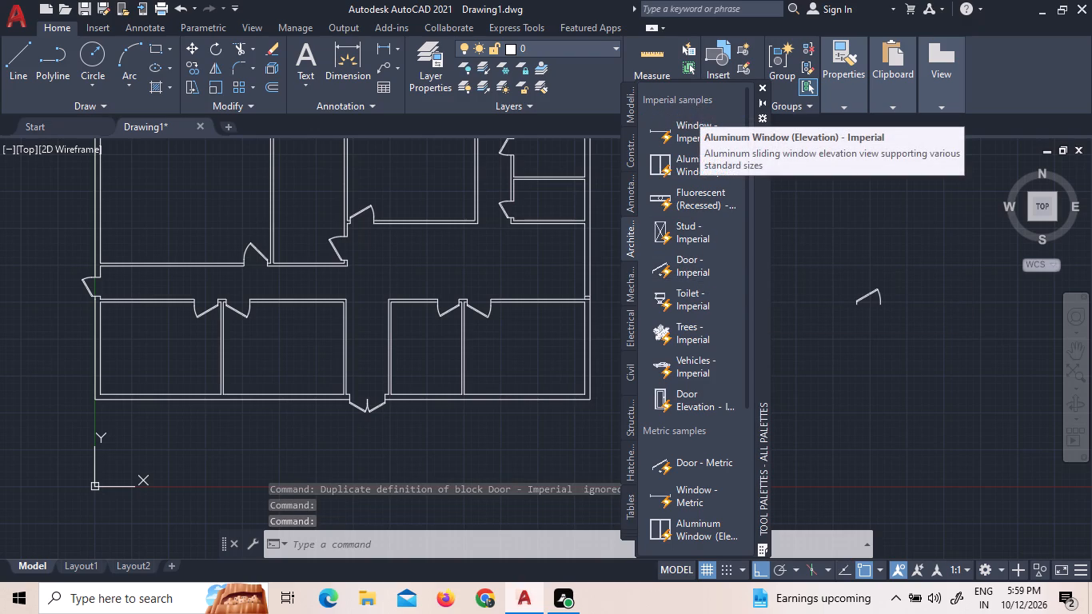
left_click(764, 87)
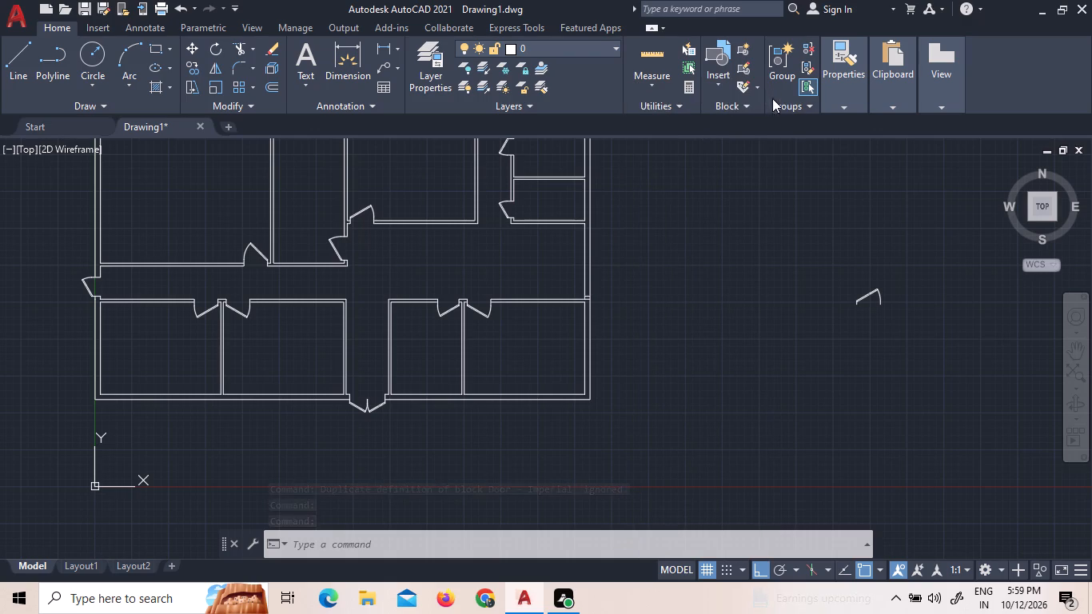
Rotate the newly placed door block 90° about the lower end of its hinge jamb.
left_click(911, 360)
left_click(839, 254)
right_click(843, 256)
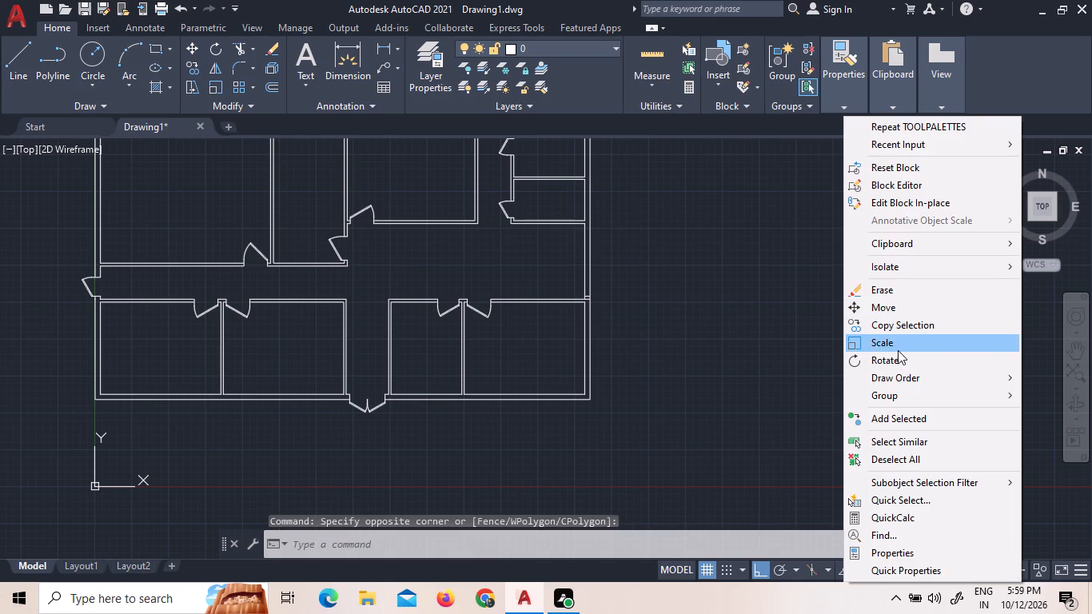
left_click(898, 359)
scroll(891, 310, "up", 3)
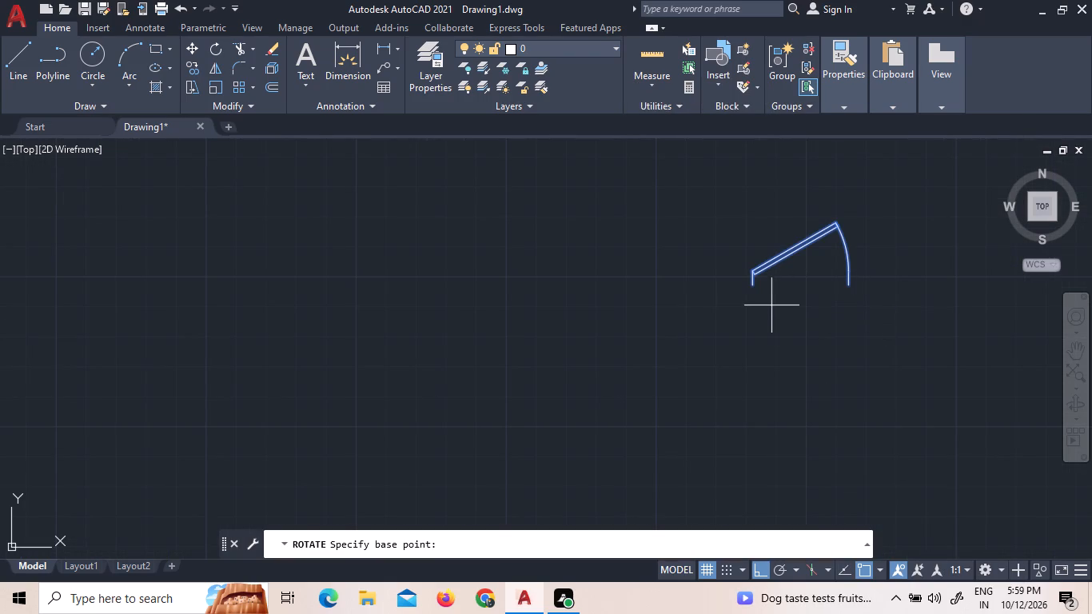
left_click(754, 288)
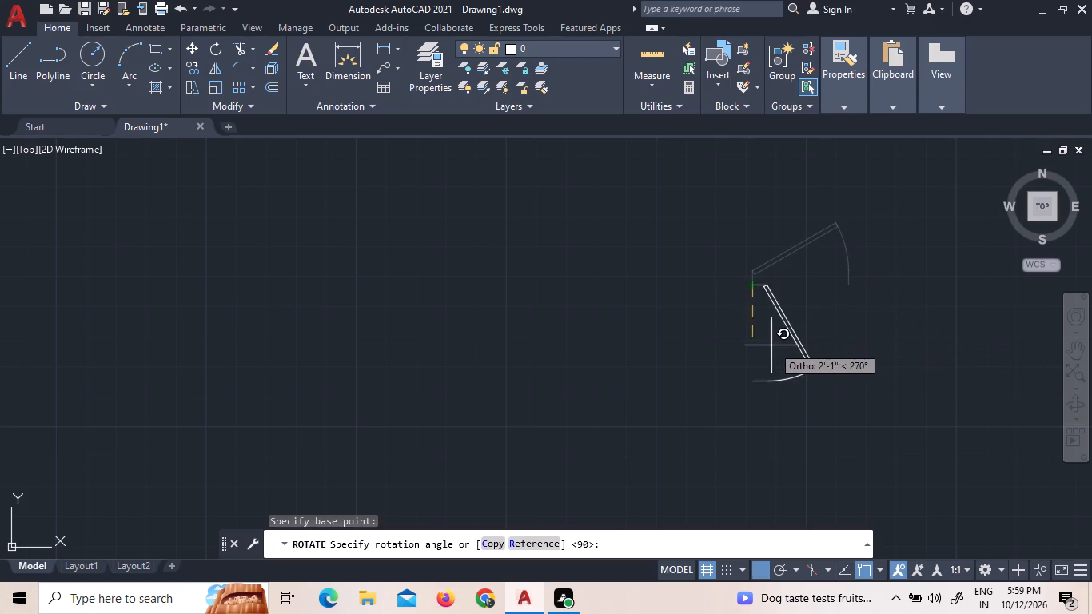
left_click(730, 209)
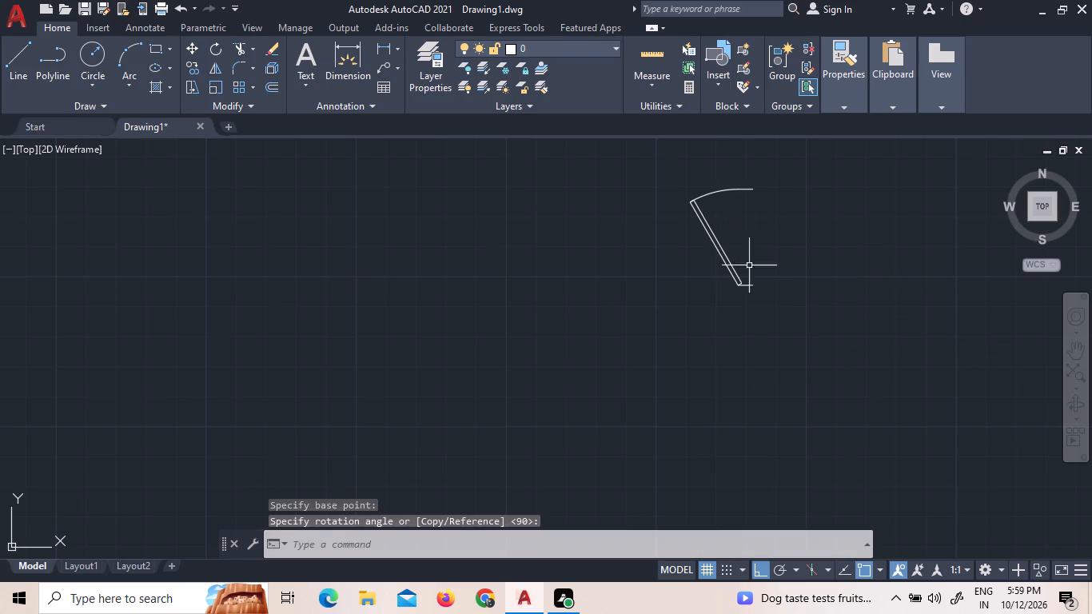
Flip the rotated door block vertically so its hinge is at the north end and the leaf swings southwest.
left_click(773, 291)
left_click(689, 249)
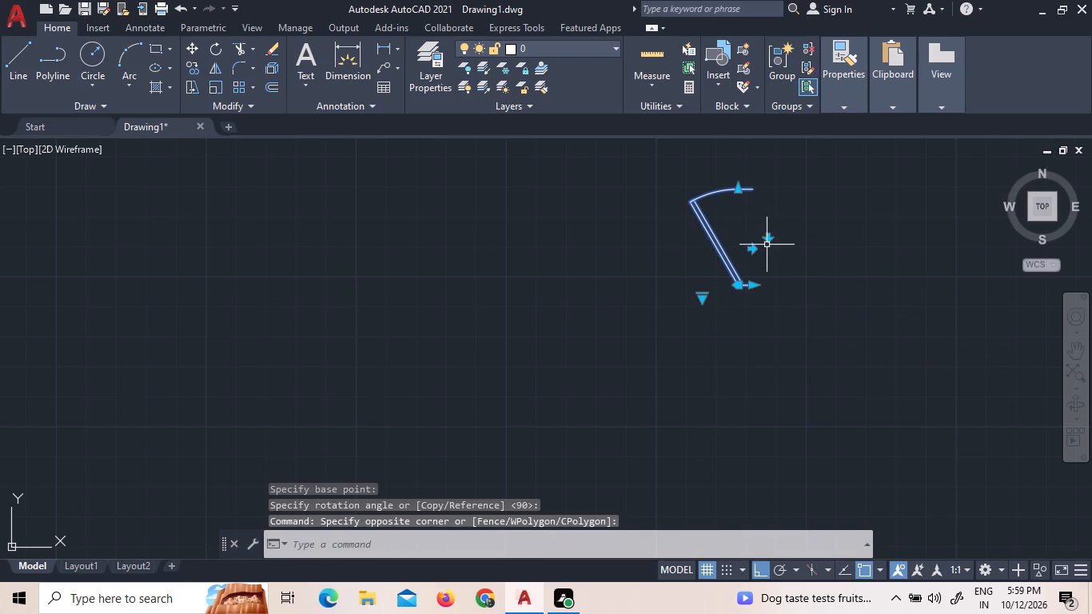
left_click(769, 241)
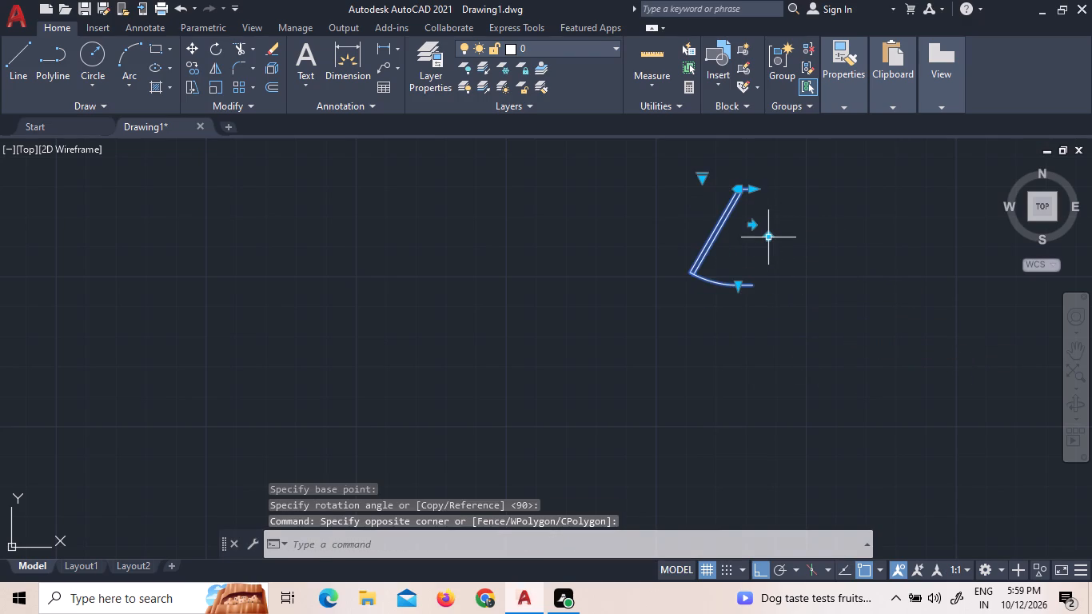
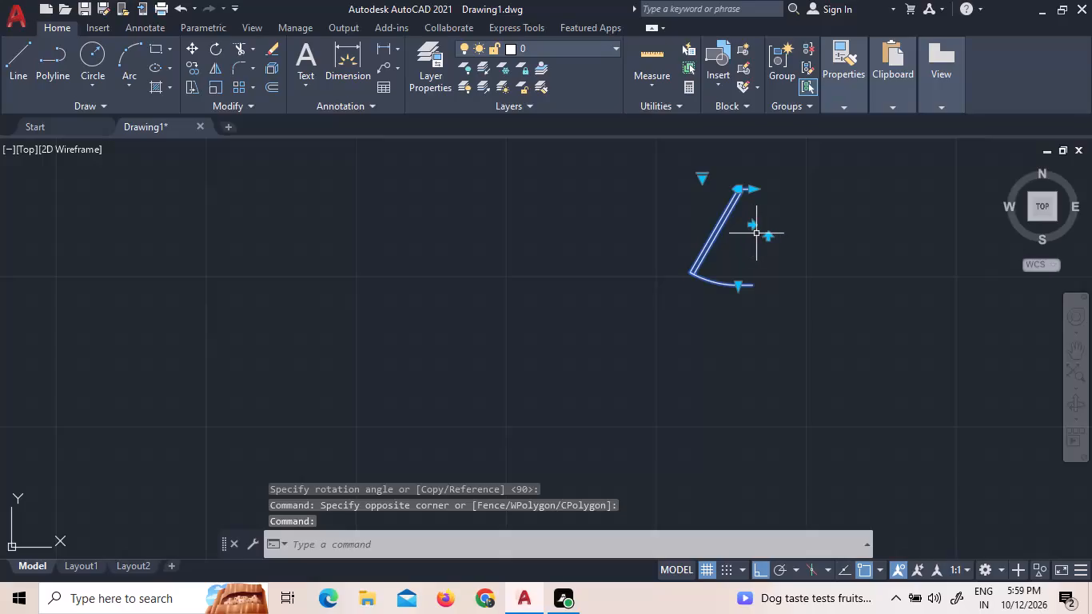
Flip the door block horizontally so its leaf swings southeast.
left_click(753, 225)
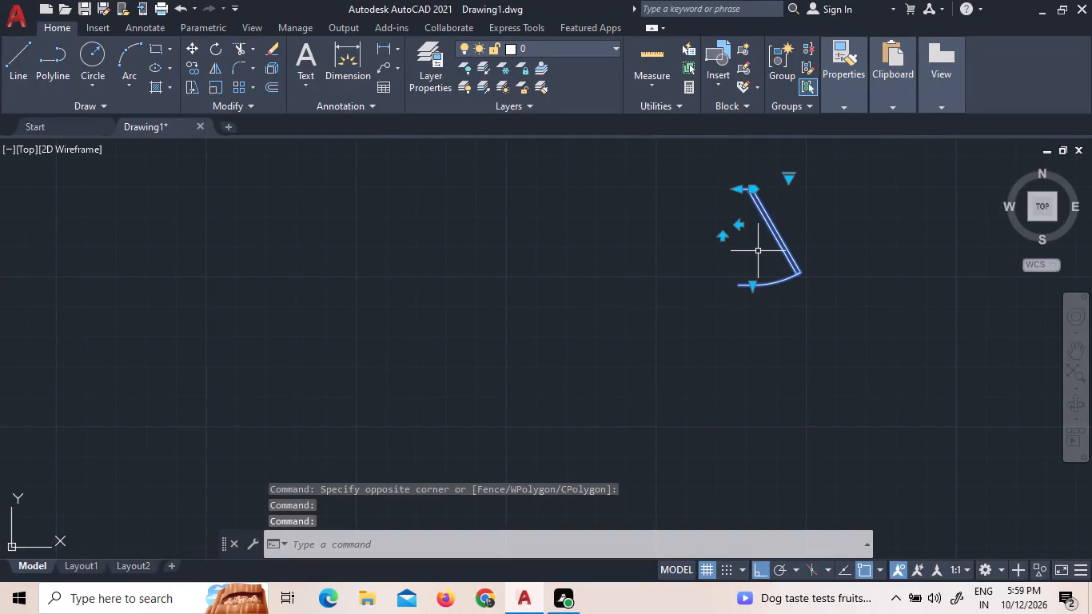
Move the door block from the empty space to the east wall, just north of the corridor's south wall.
right_click(759, 251)
double_click(787, 307)
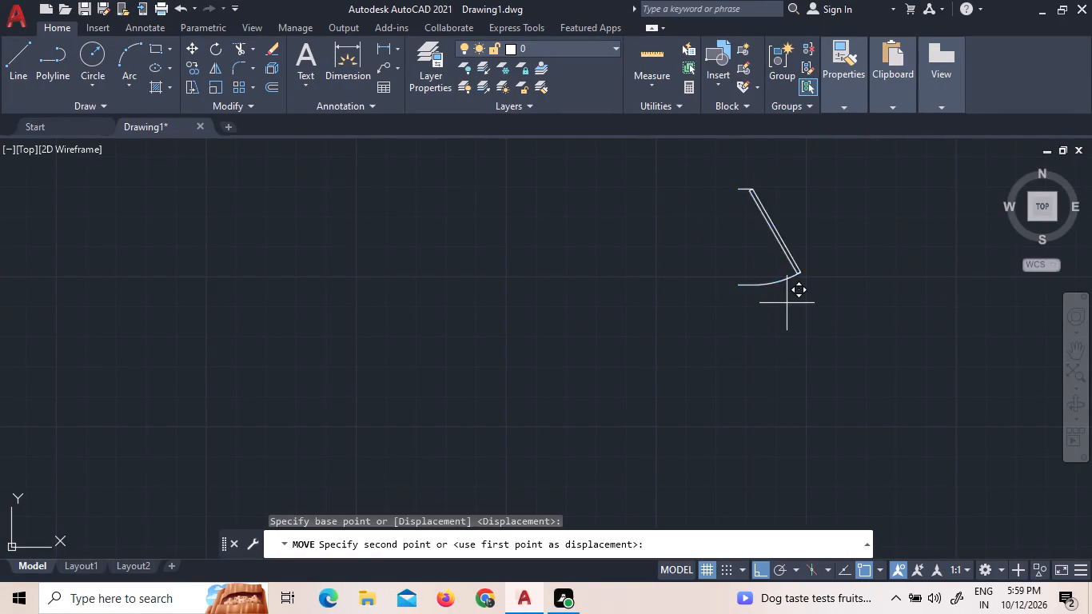
scroll(657, 292, "down", 5)
scroll(588, 287, "up", 5)
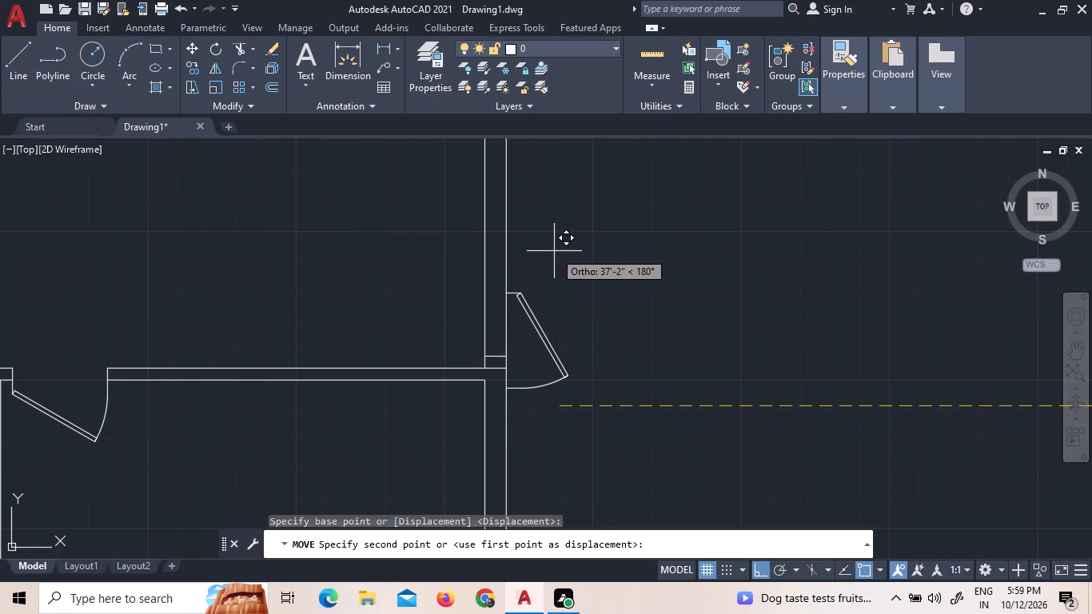
scroll(503, 361, "up", 3)
left_click(505, 349)
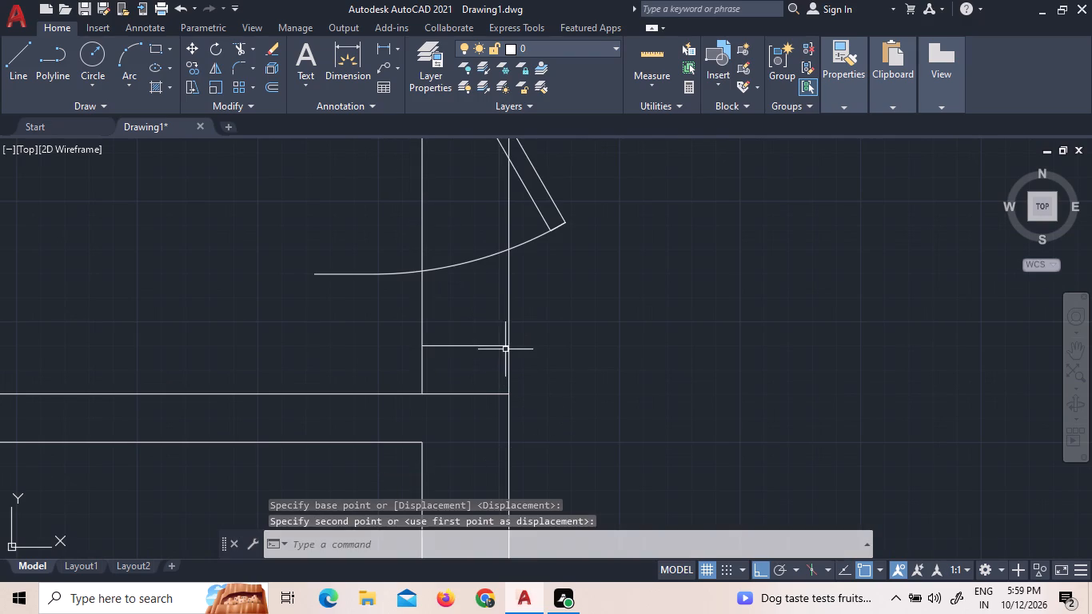
Move the door block by its south jamb end onto the outer end of the short line across the east wall.
left_click_drag(485, 307, 479, 288)
left_click(463, 245)
right_click(463, 245)
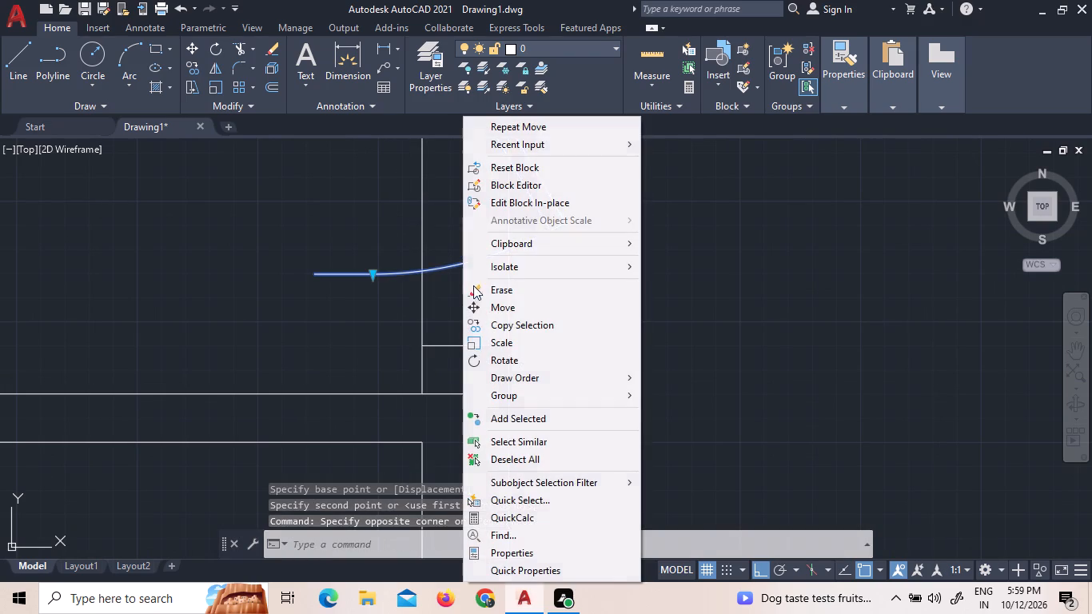
left_click(480, 298)
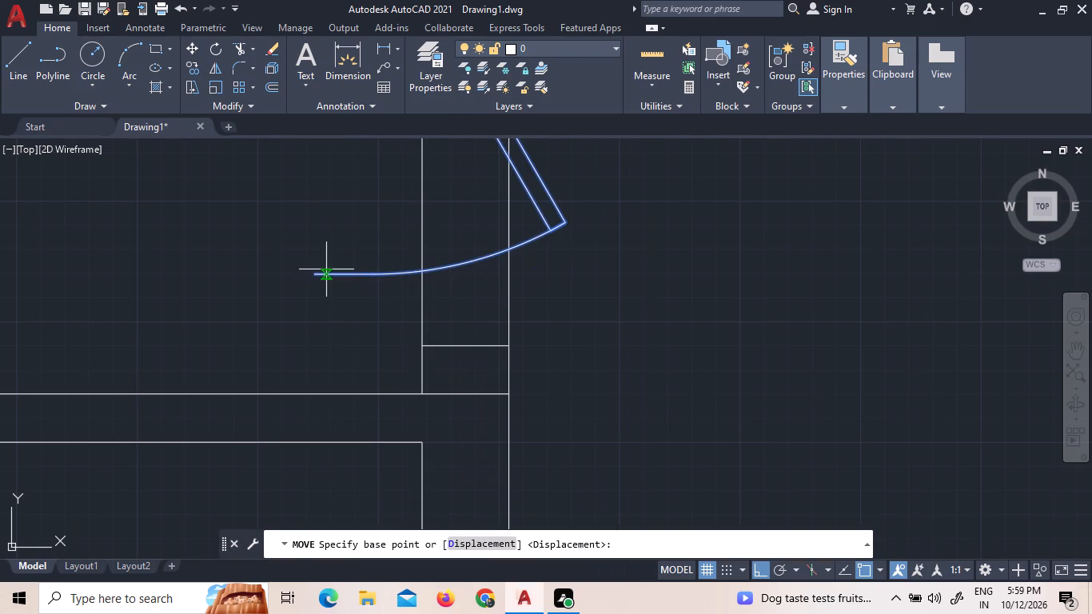
left_click_drag(317, 273, 330, 274)
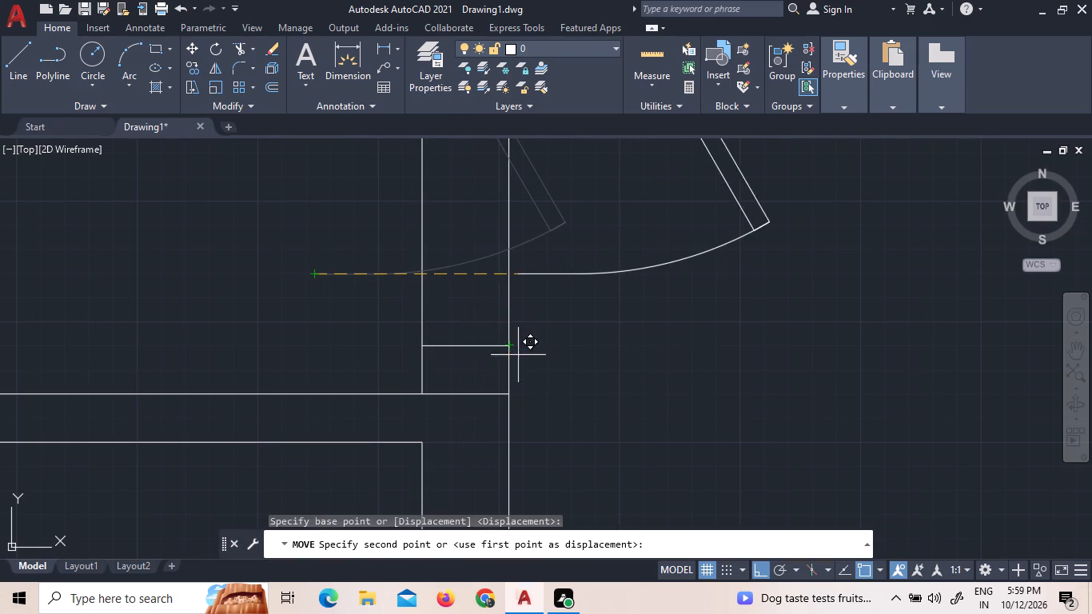
scroll(519, 353, "up", 2)
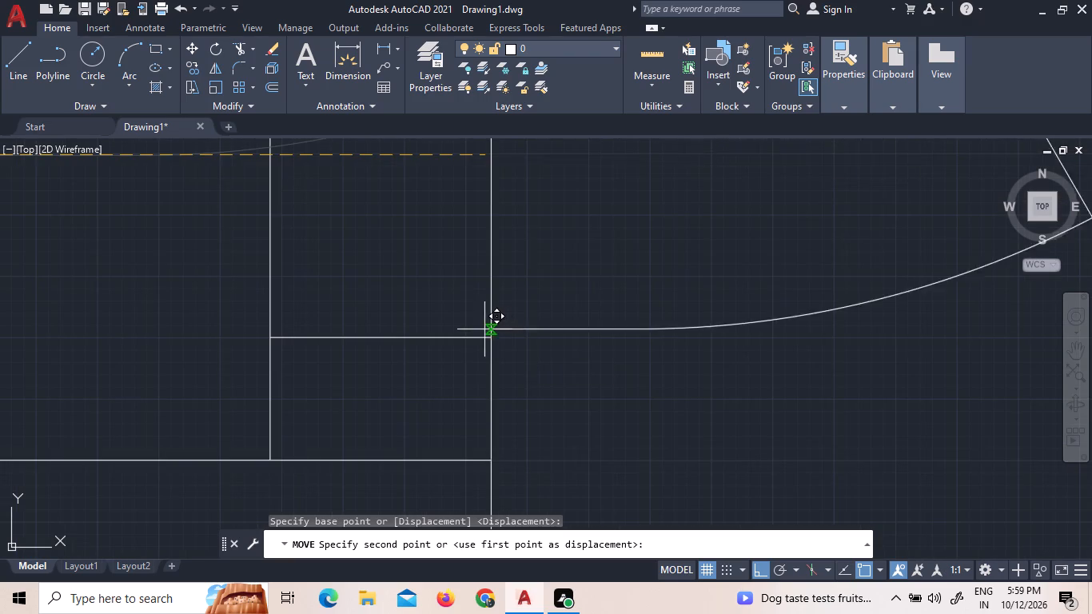
left_click(492, 338)
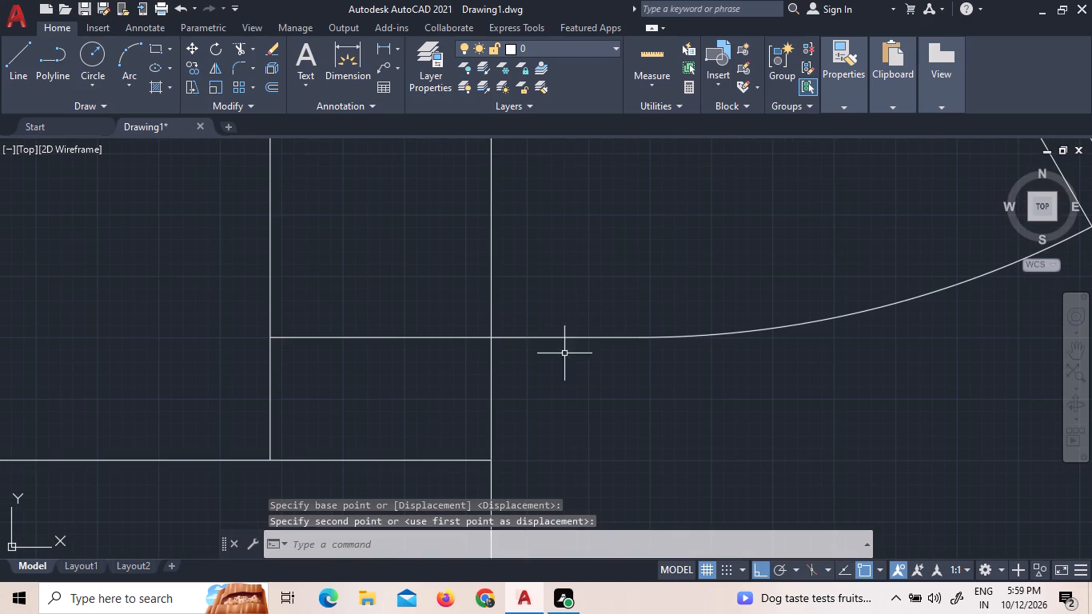
Draw a line across the east wall's thickness from the door's north jamb end to the inner wall face.
scroll(509, 345, "up", 3)
scroll(502, 339, "down", 7)
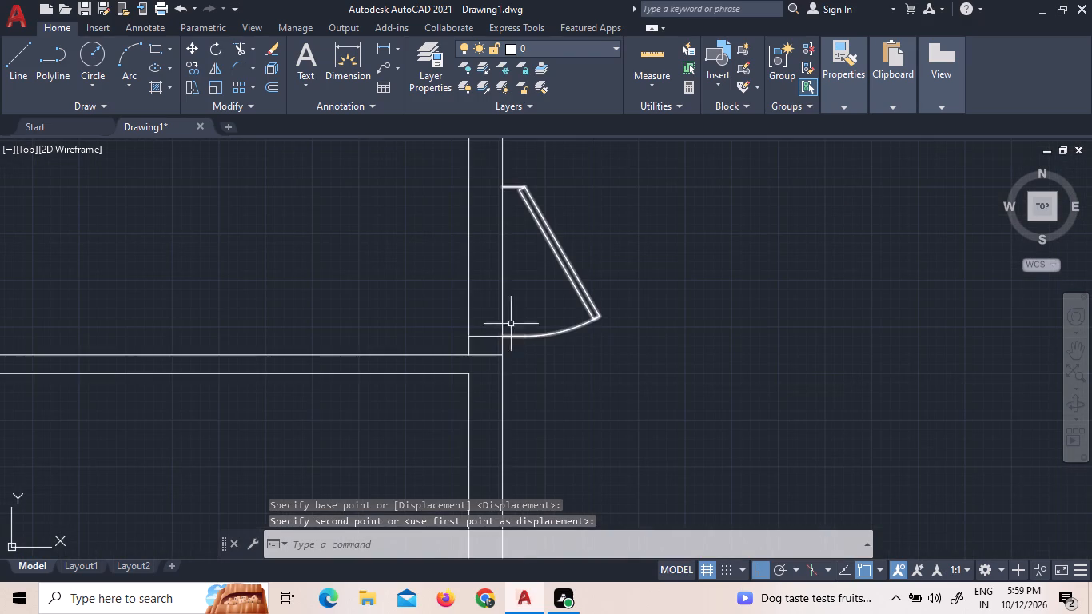
scroll(488, 168, "up", 1)
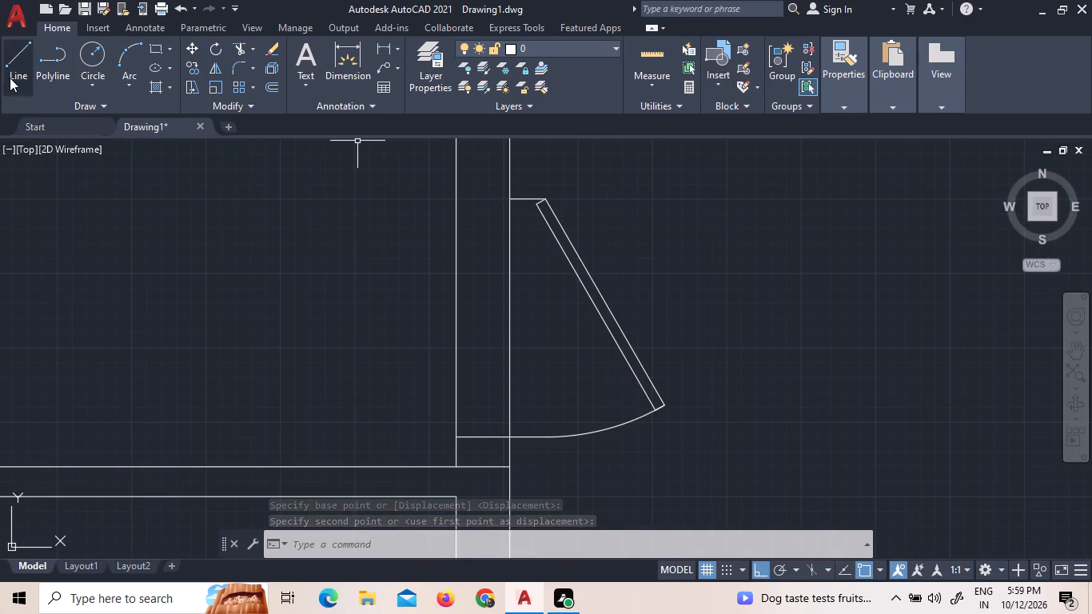
left_click(10, 78)
scroll(507, 182, "up", 3)
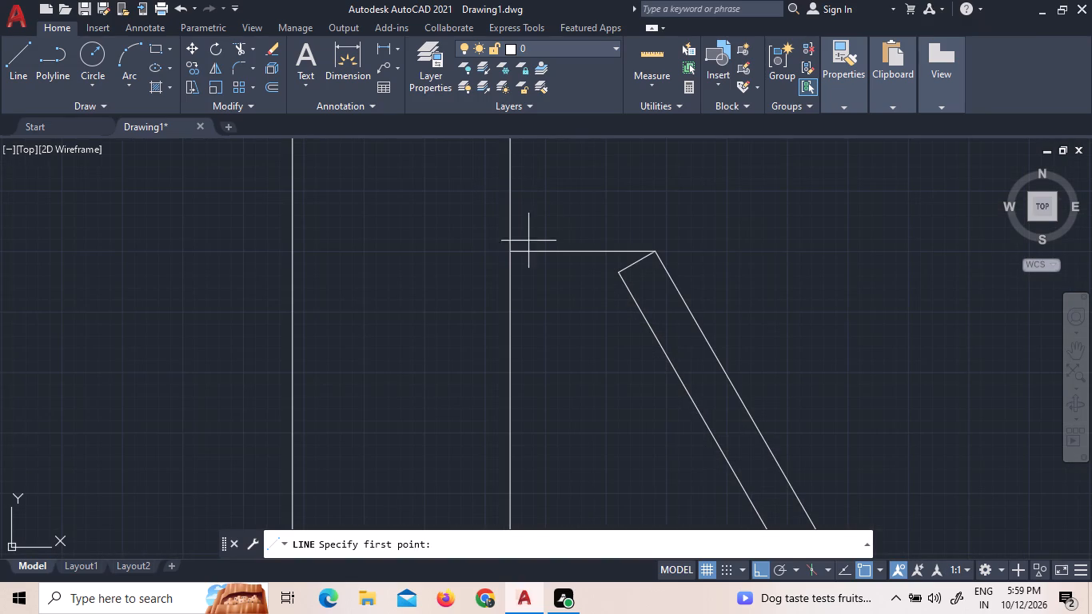
left_click(512, 251)
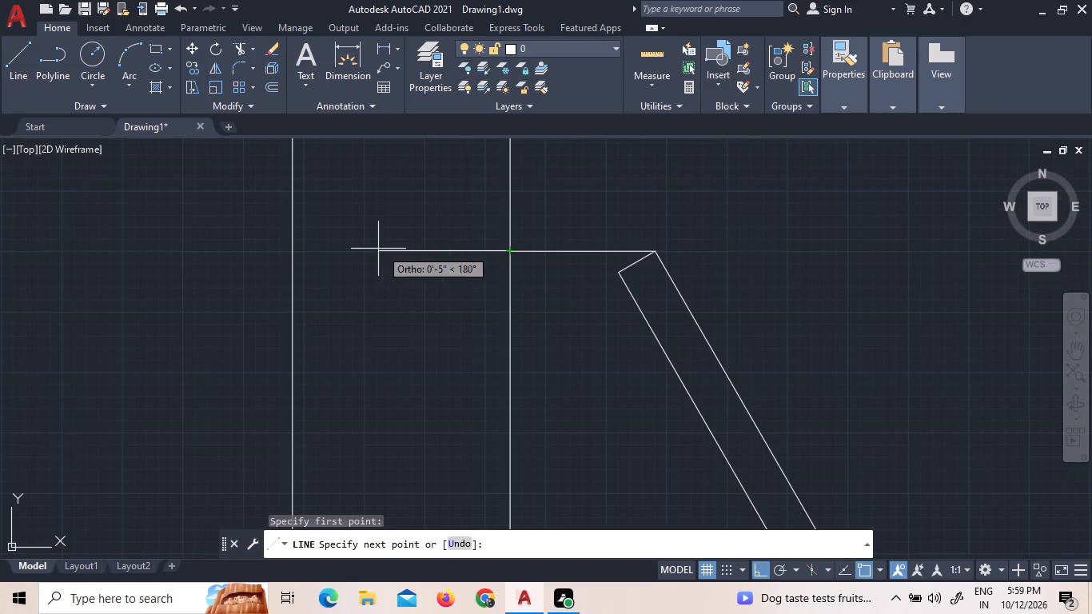
left_click(293, 253)
scroll(458, 264, "down", 4)
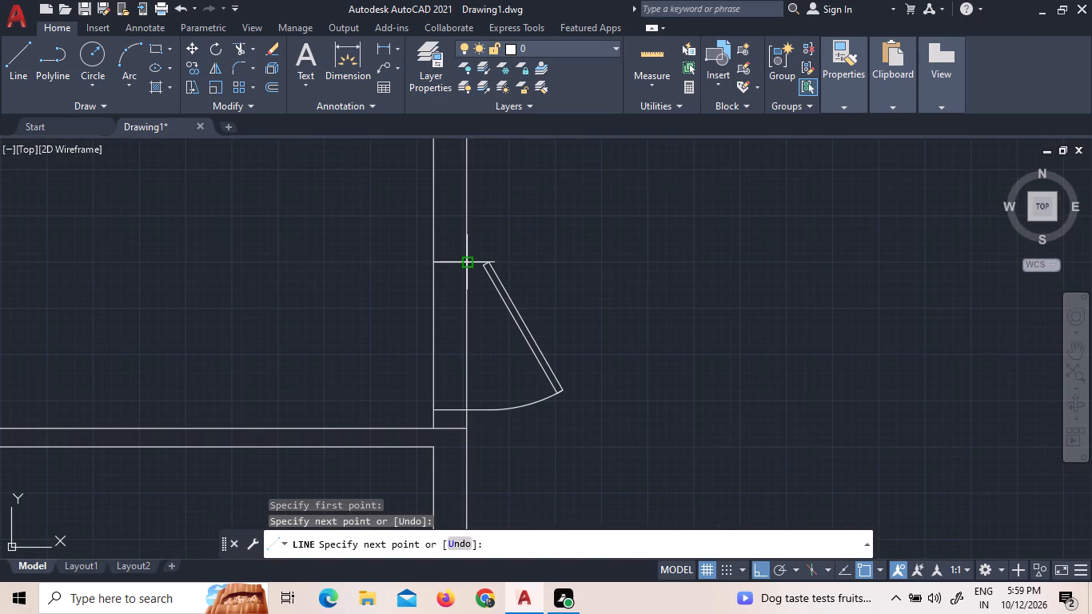
key("Escape")
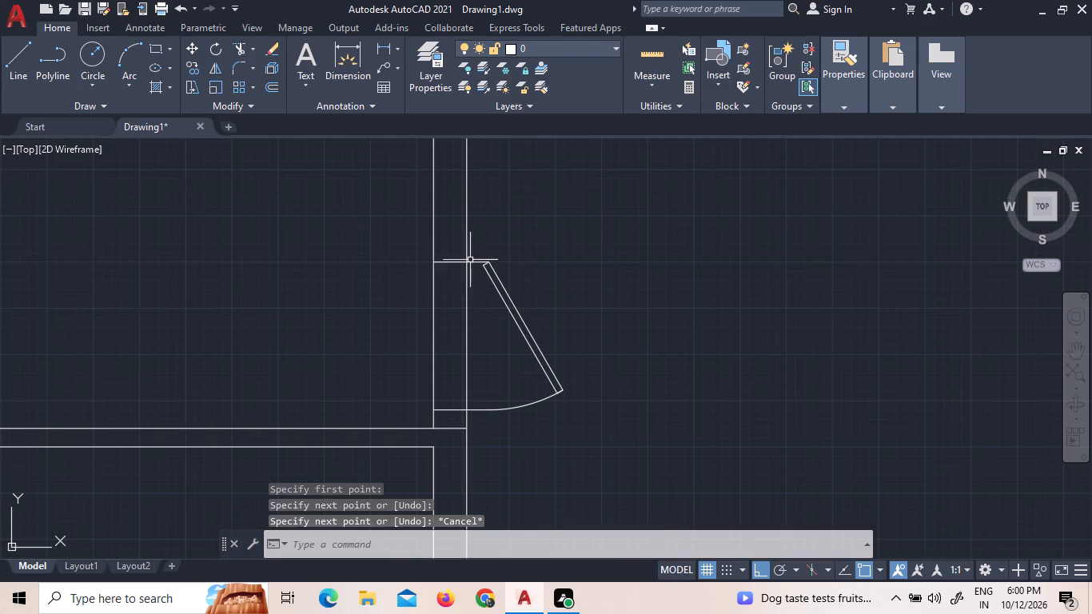
Trim both east wall faces between the door jambs, and the corridor's south wall line where it crosses the east wall.
left_click(496, 343)
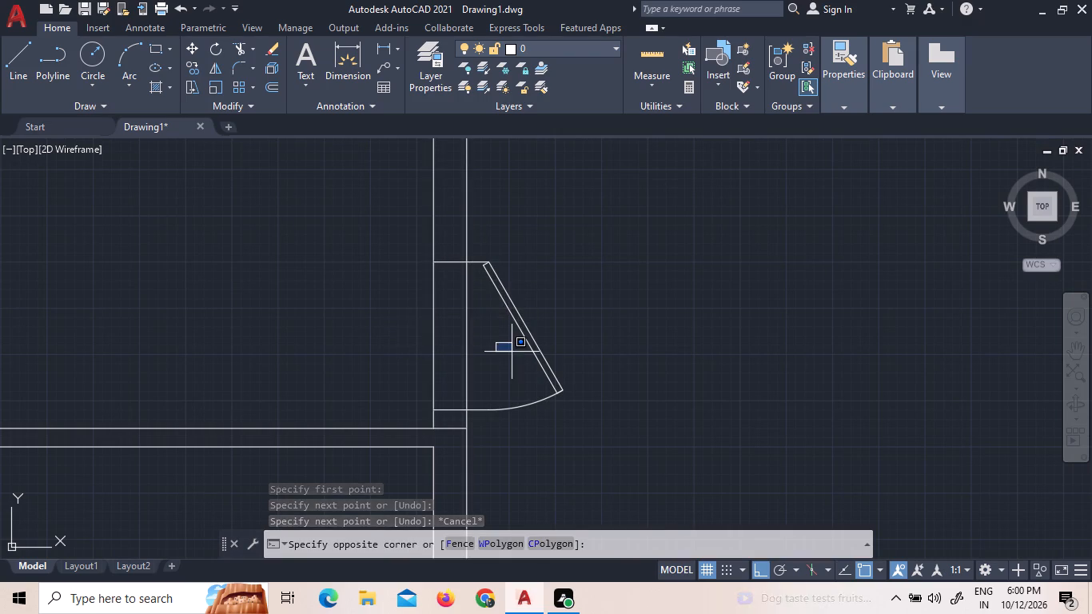
left_click(512, 353)
type("TR")
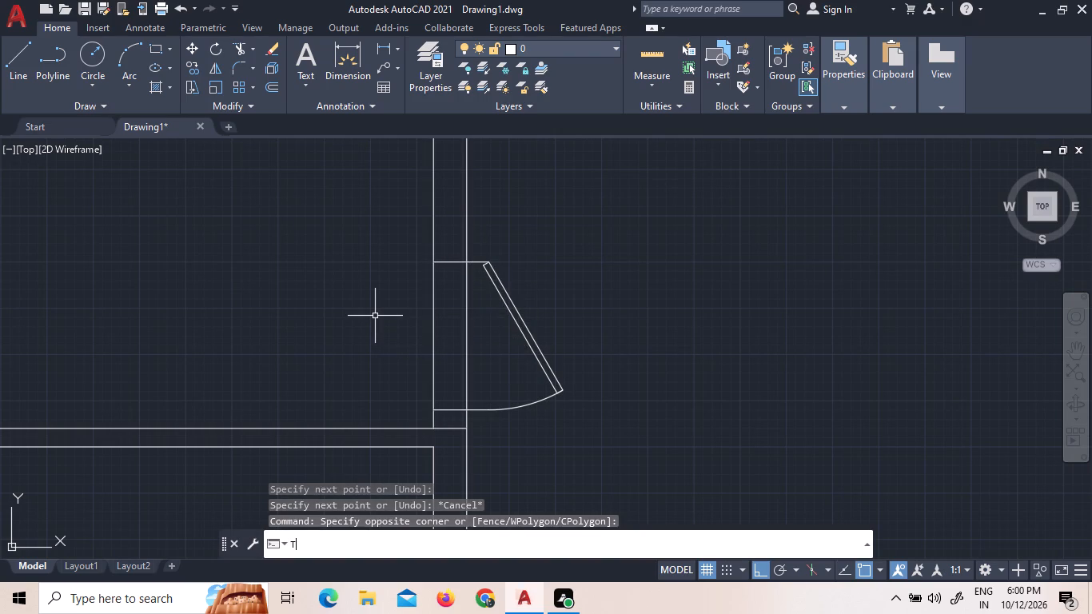
key("space")
key("space")
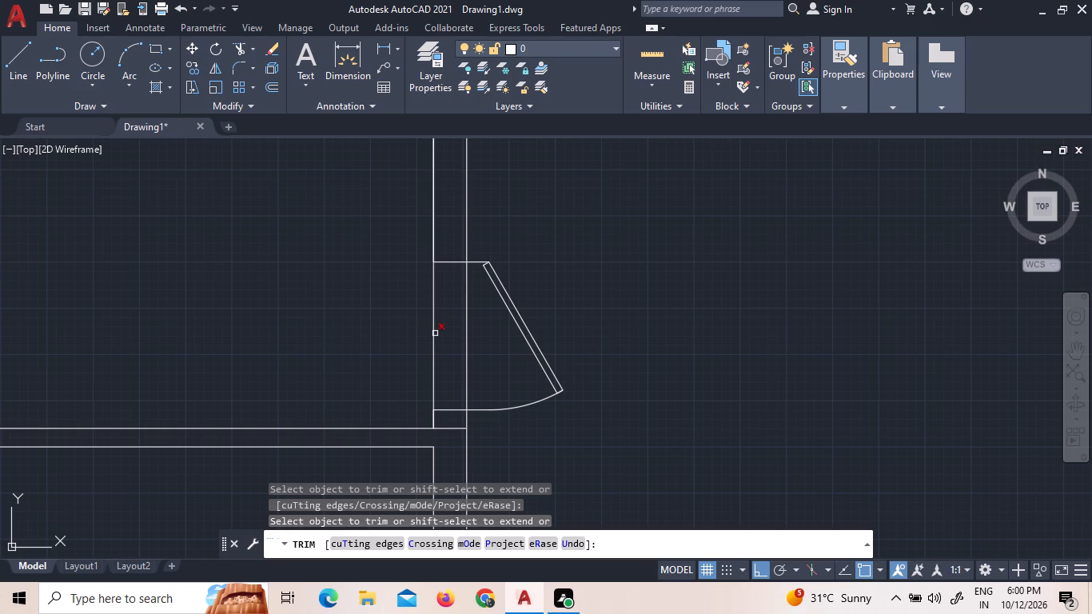
left_click(435, 333)
left_click(468, 333)
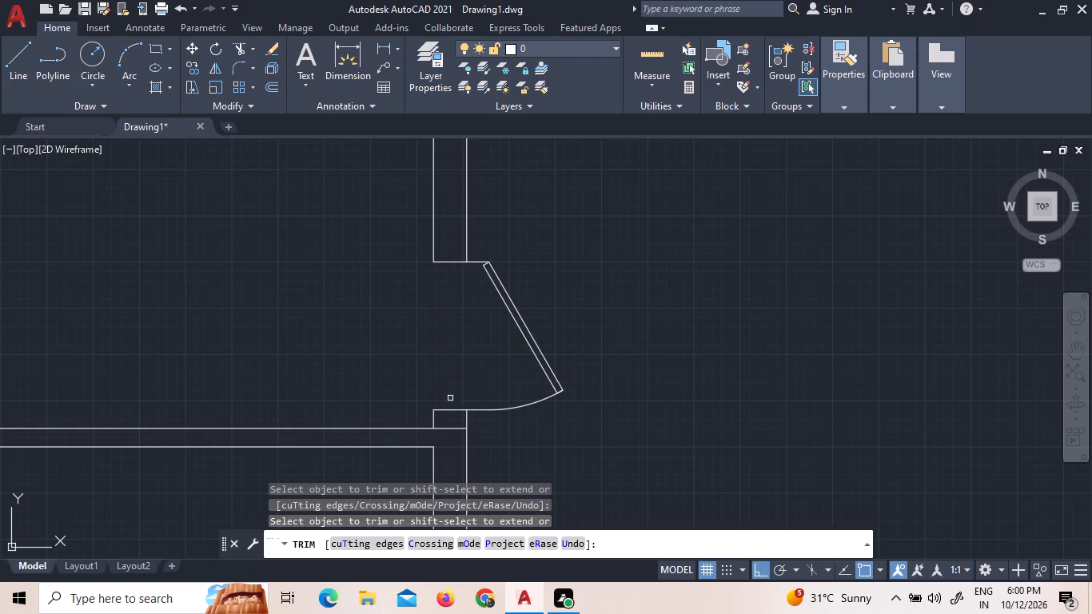
left_click(452, 432)
left_click(454, 425)
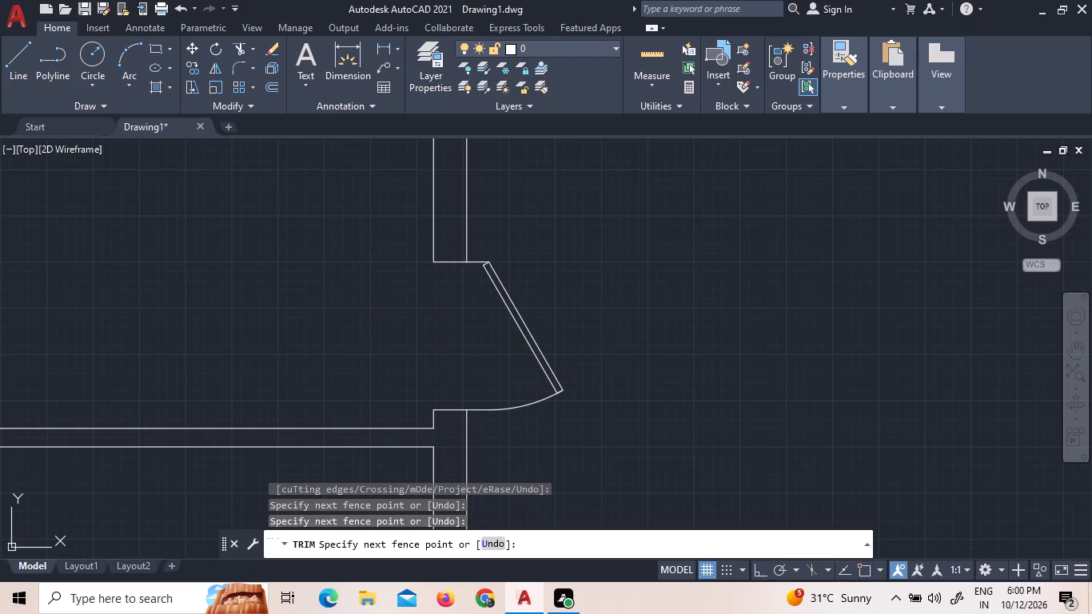
Draw a rectangle 3' long and 9" wide in the empty space east of the plan.
scroll(454, 425, "down", 3)
scroll(596, 358, "down", 3)
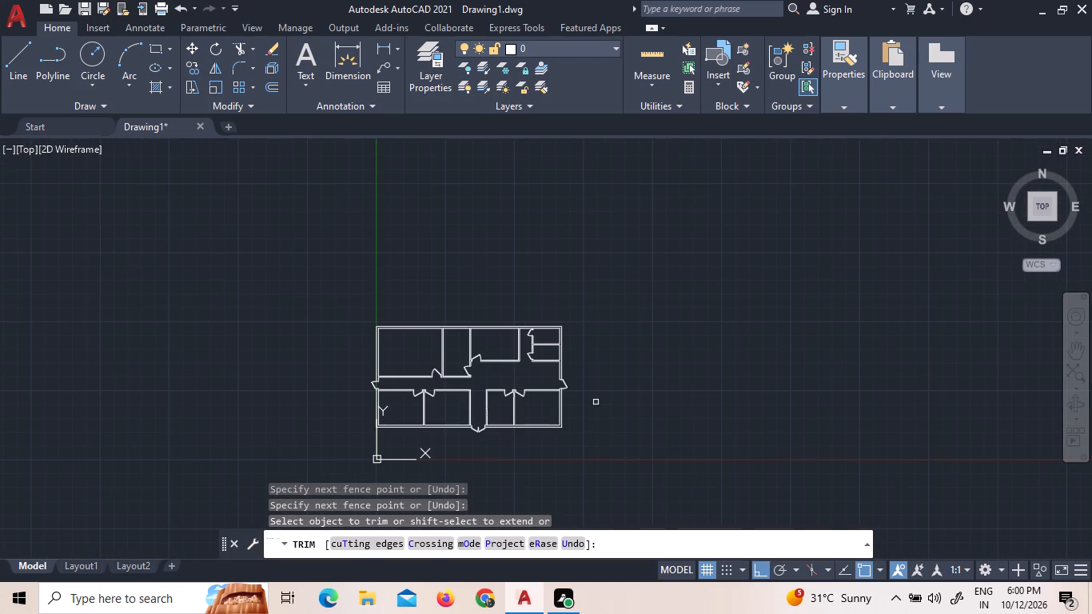
scroll(552, 449, "up", 2)
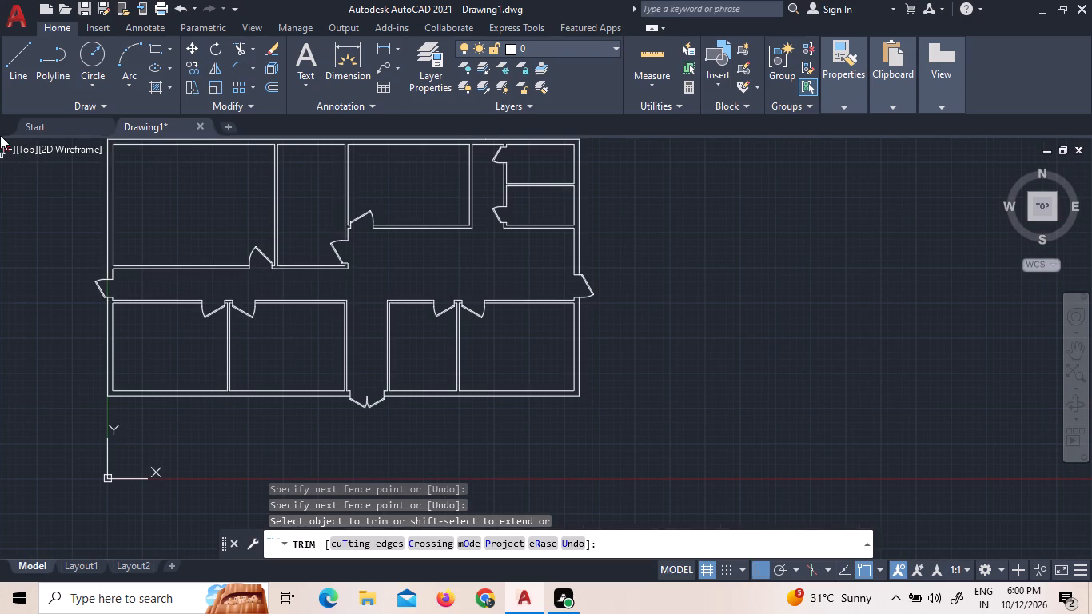
triple_click(21, 66)
double_click(21, 66)
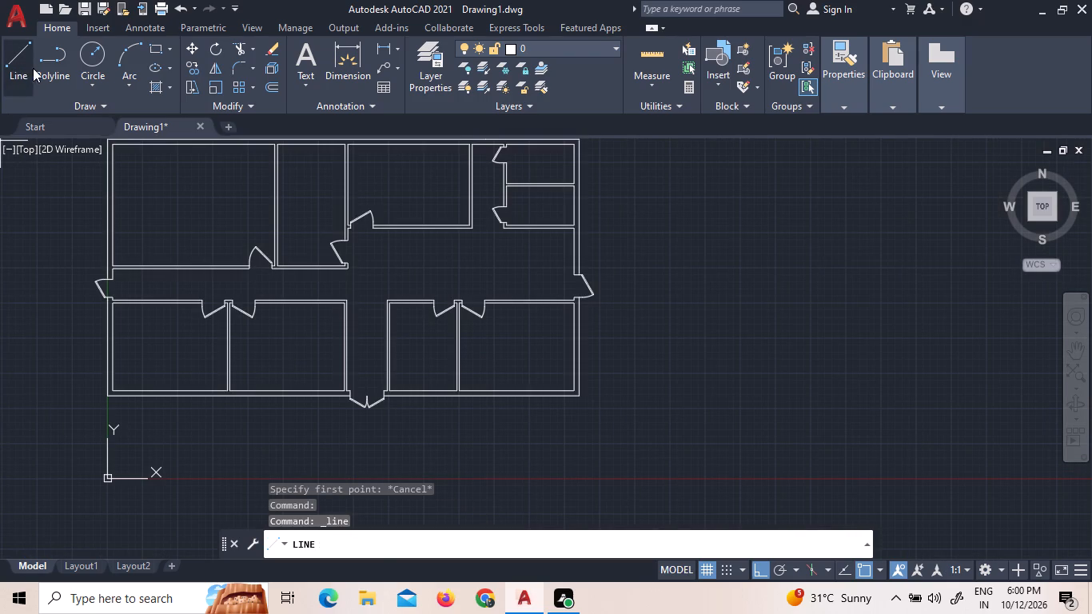
double_click(158, 48)
left_click(723, 282)
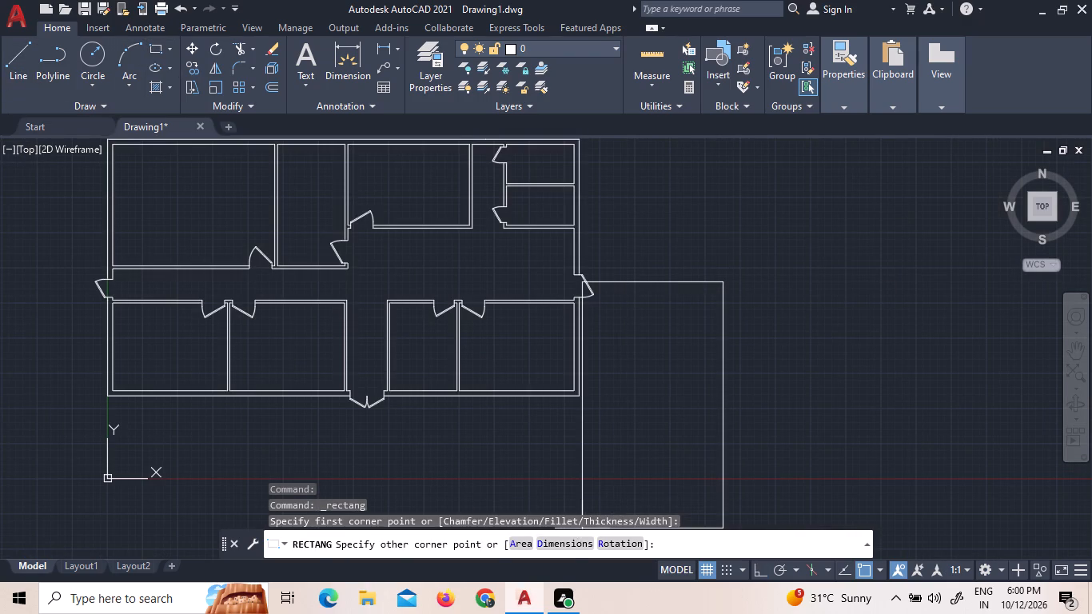
left_click(575, 541)
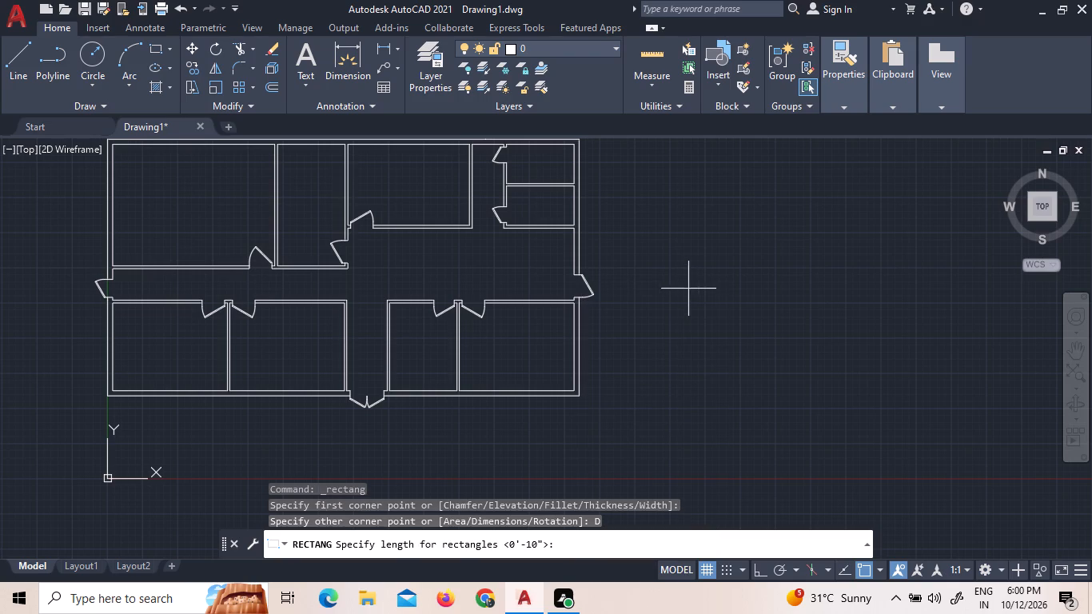
left_click(688, 289)
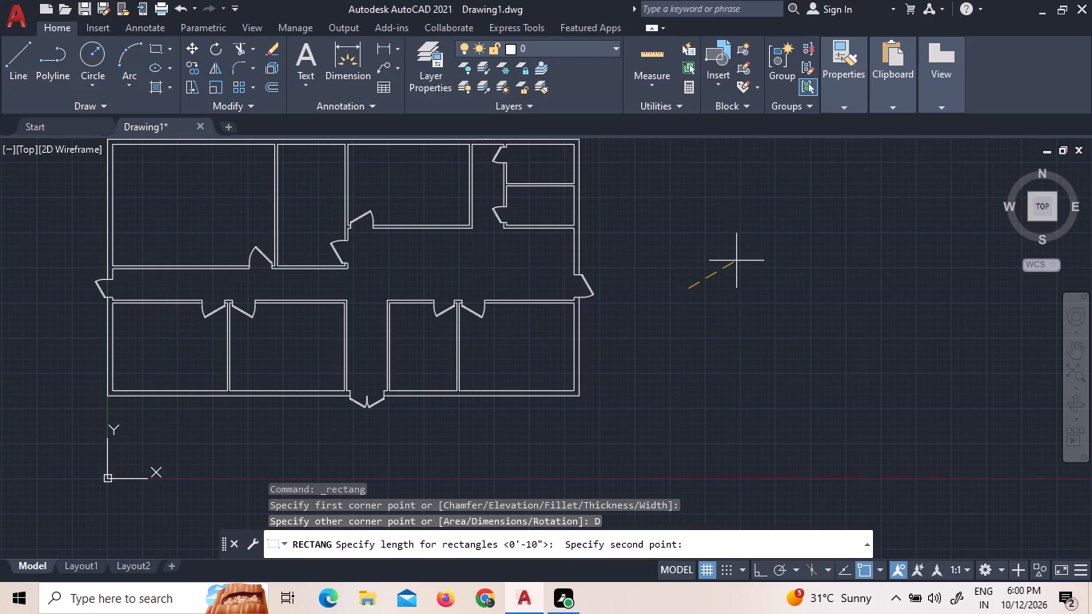
key("3")
key("apostrophe")
key("Return")
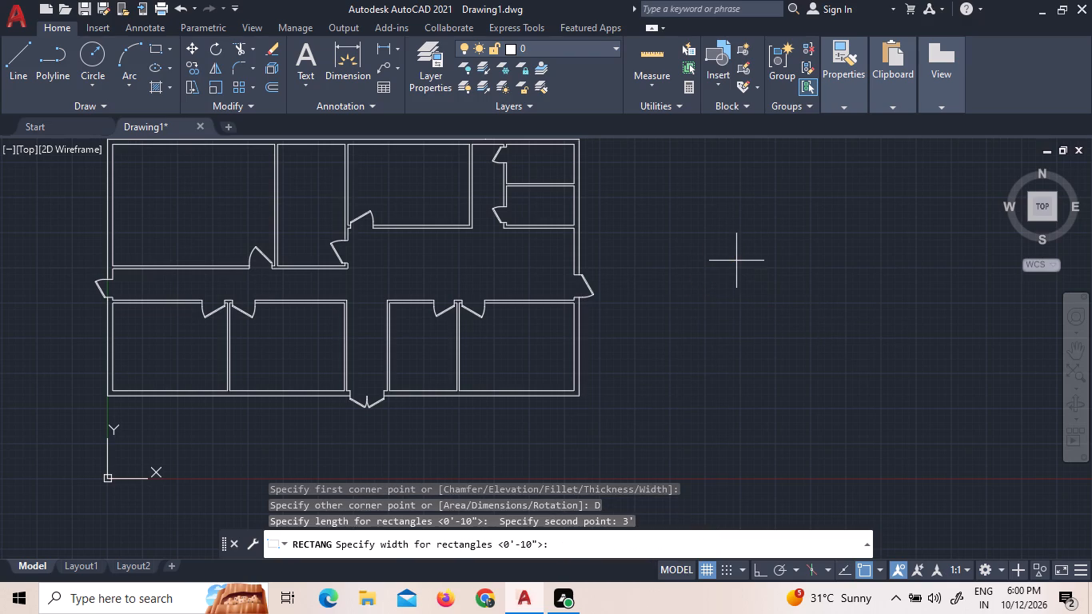
scroll(718, 245, "down", 4)
scroll(737, 257, "up", 3)
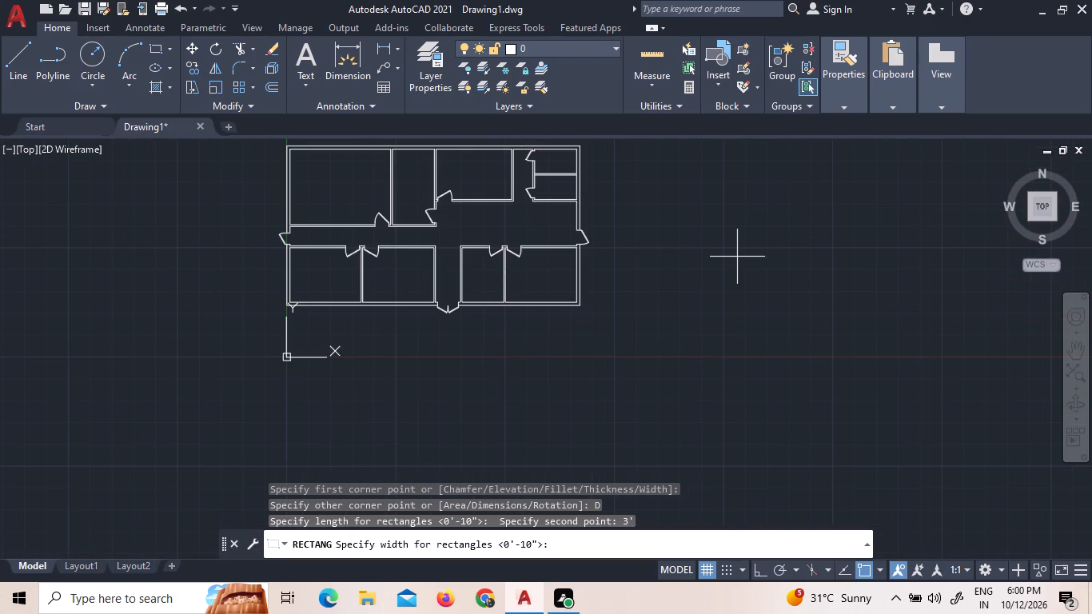
key("9")
key("shift+quotedbl")
key("Return")
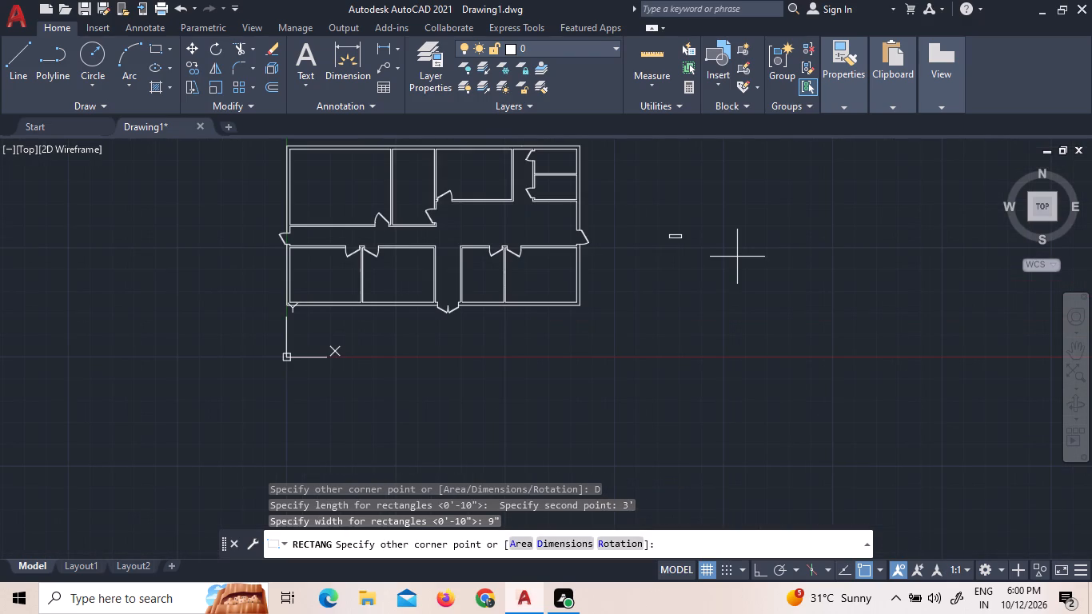
scroll(669, 217, "up", 3)
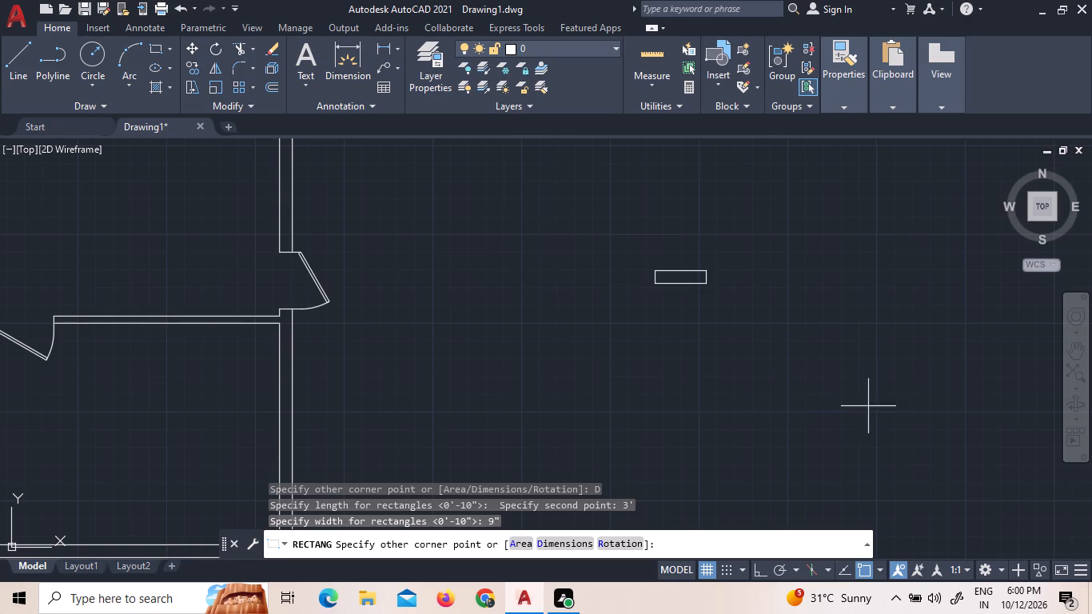
left_click(630, 315)
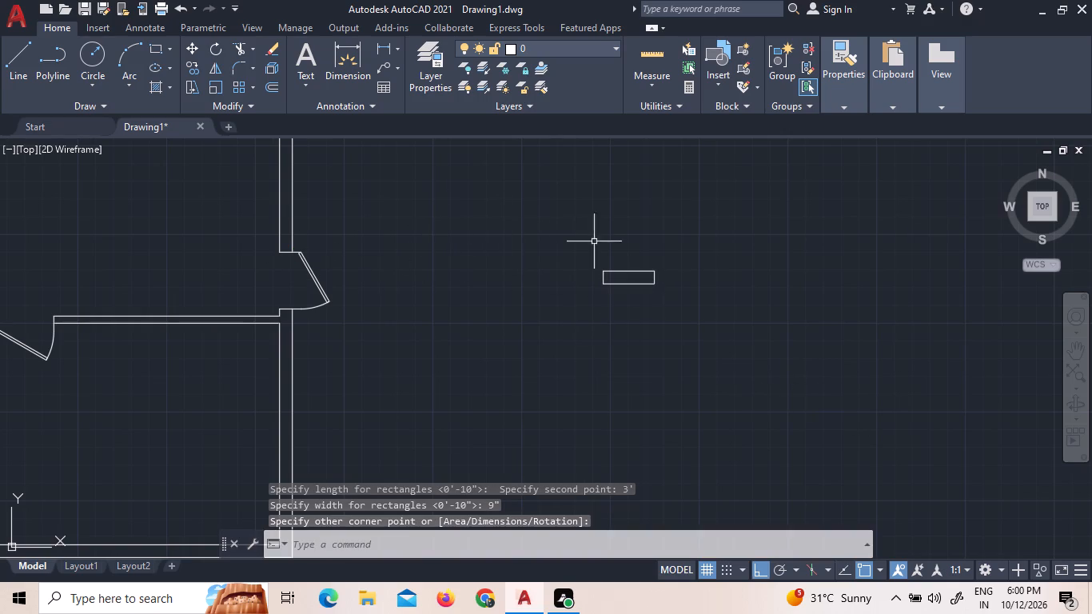
Draw a horizontal centre line across the 3' by 9" rectangle between the midpoints of its two short sides.
scroll(618, 259, "up", 3)
scroll(699, 331, "up", 2)
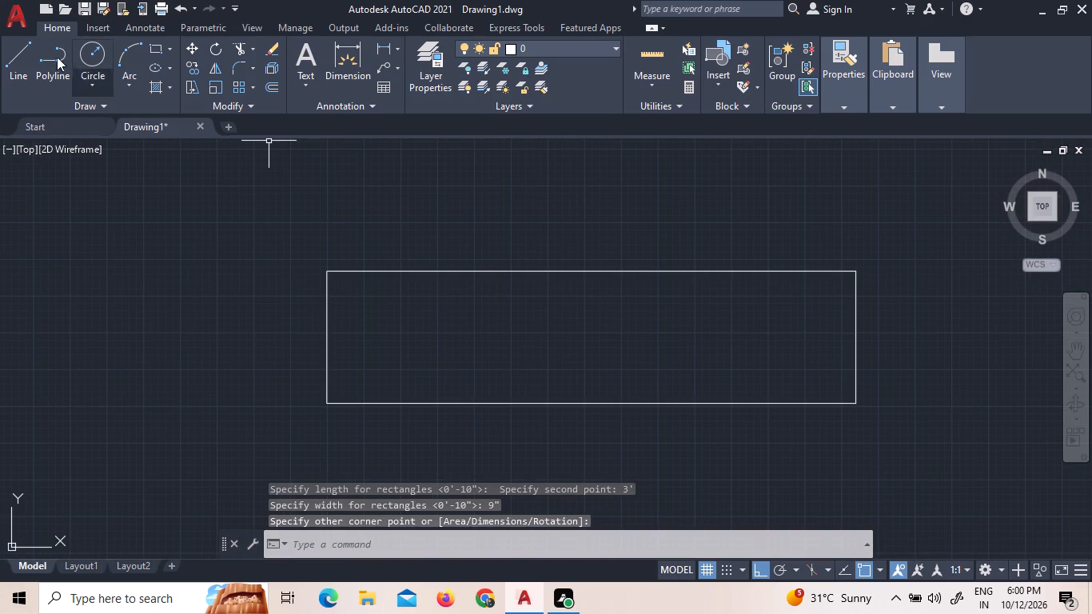
left_click(22, 69)
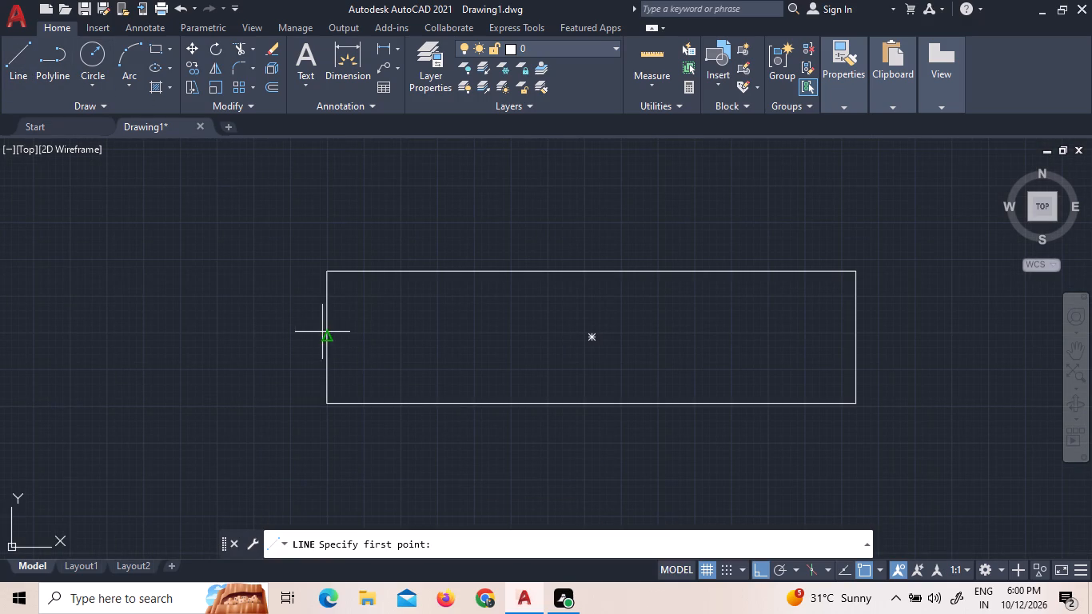
left_click_drag(331, 336, 341, 338)
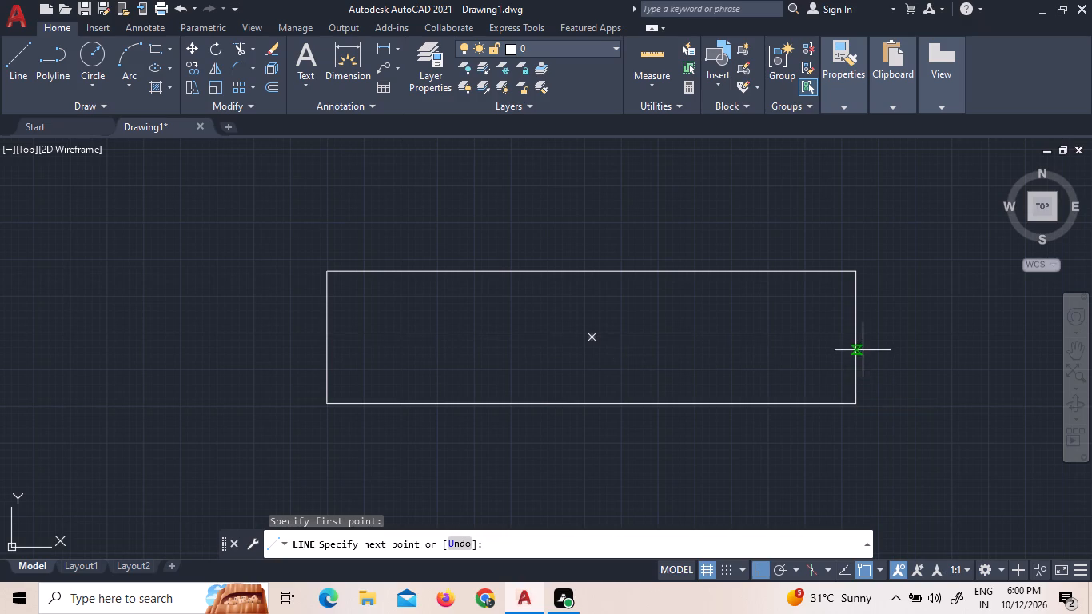
left_click(858, 339)
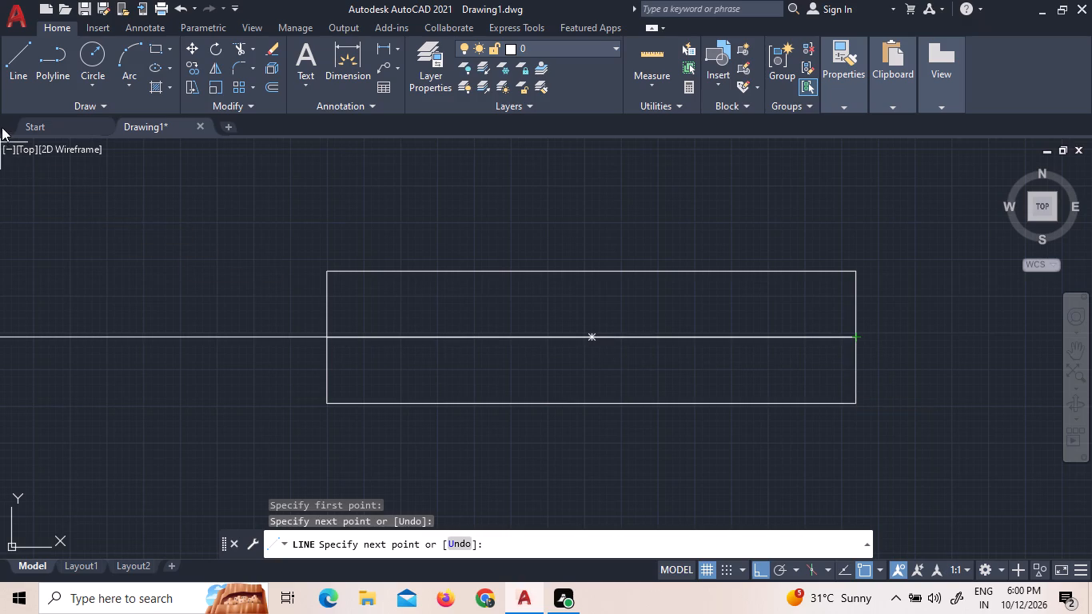
right_click(59, 141)
left_click(72, 153)
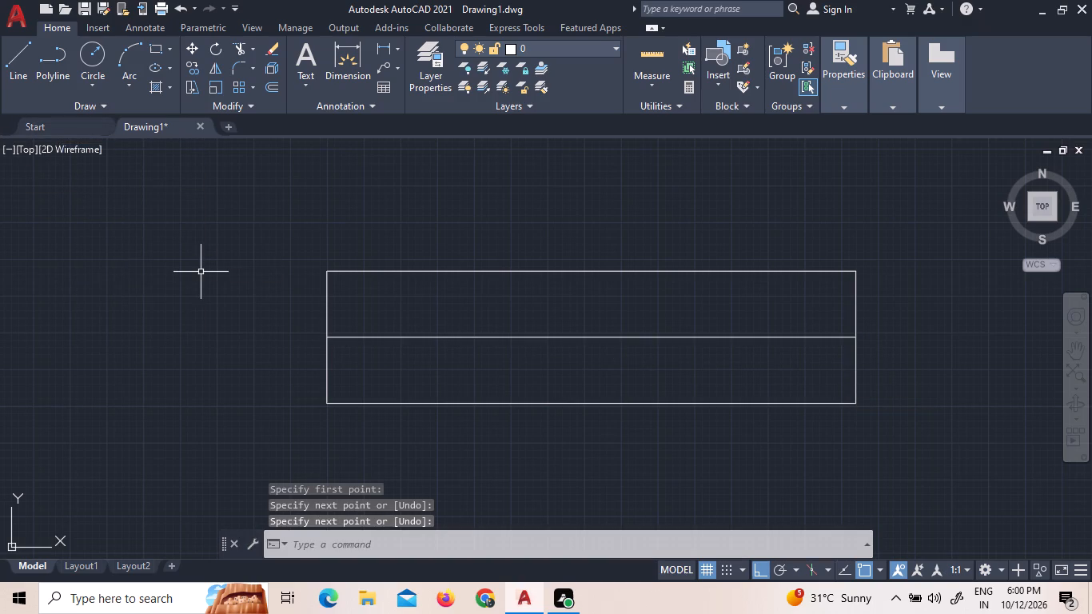
Offset the rectangle's centre line 1" to the north and 1" to the south.
key("o")
key("Return")
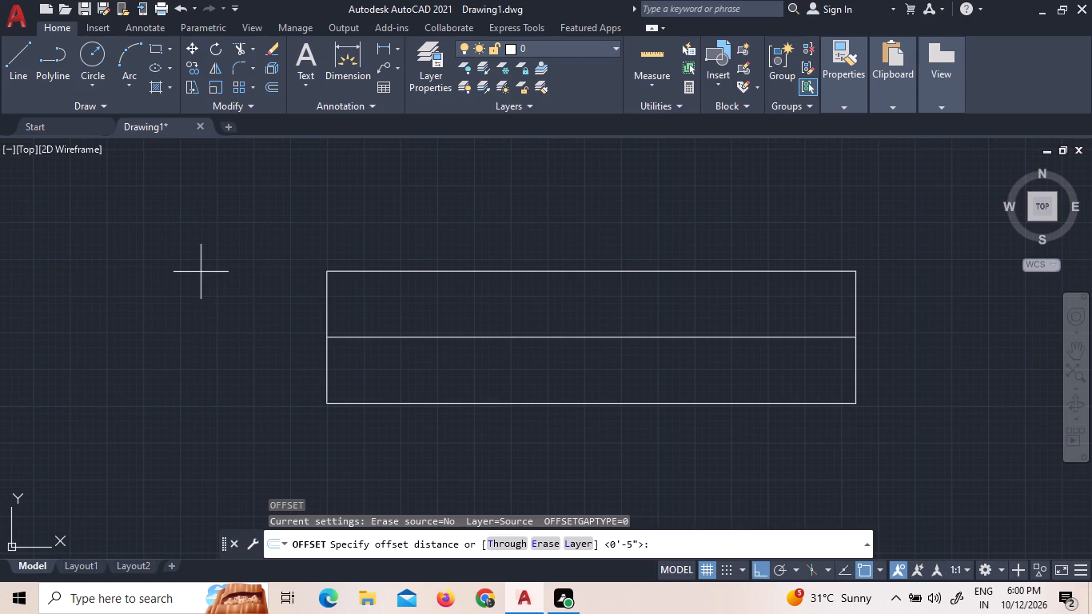
key("1")
type("\"\"")
key("Return")
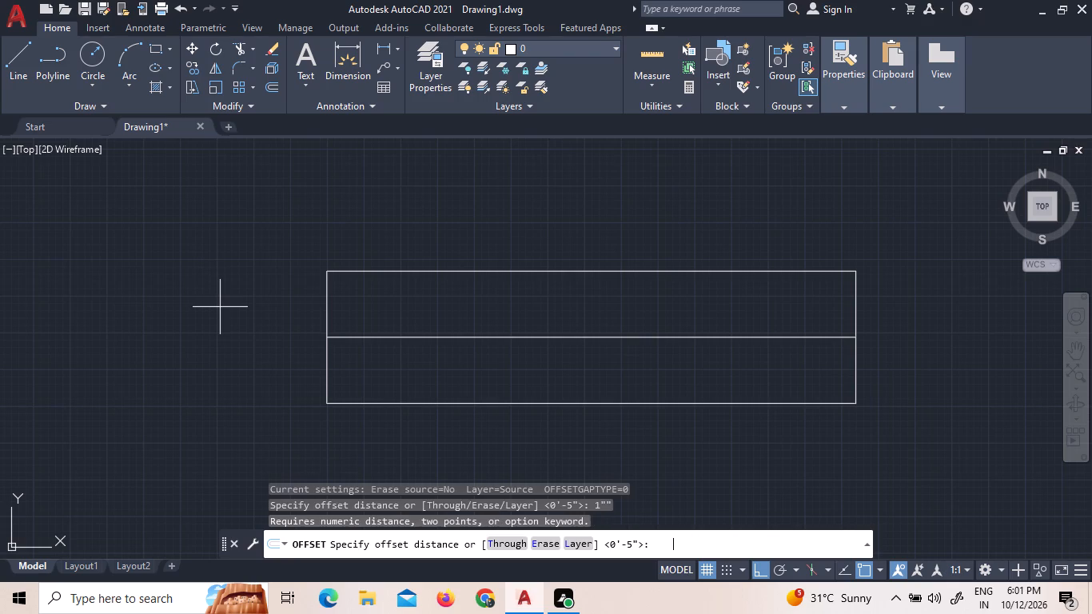
type("1\"")
key("Return")
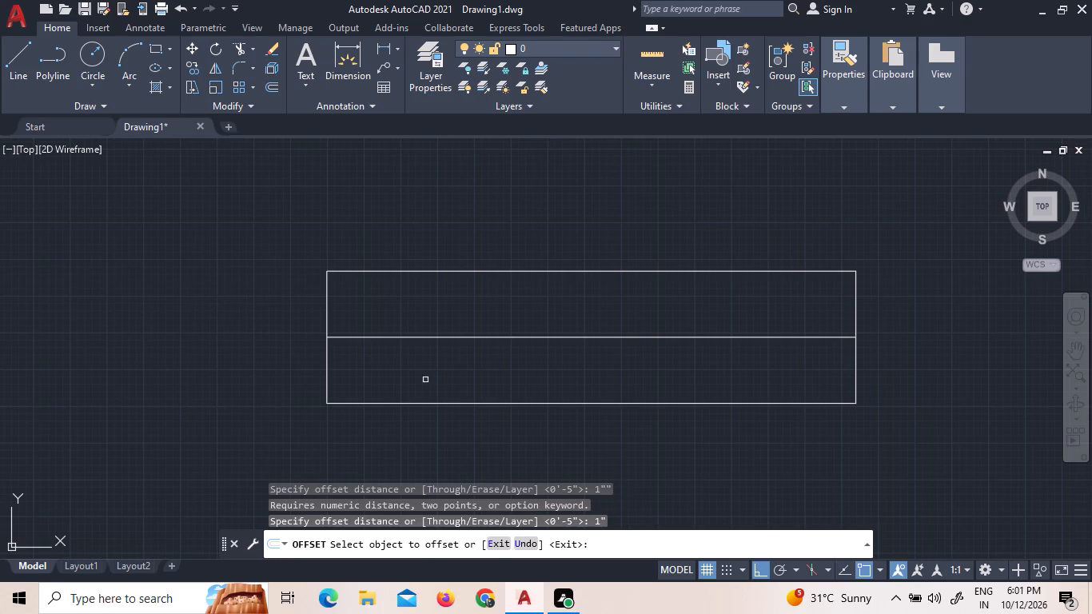
left_click(378, 337)
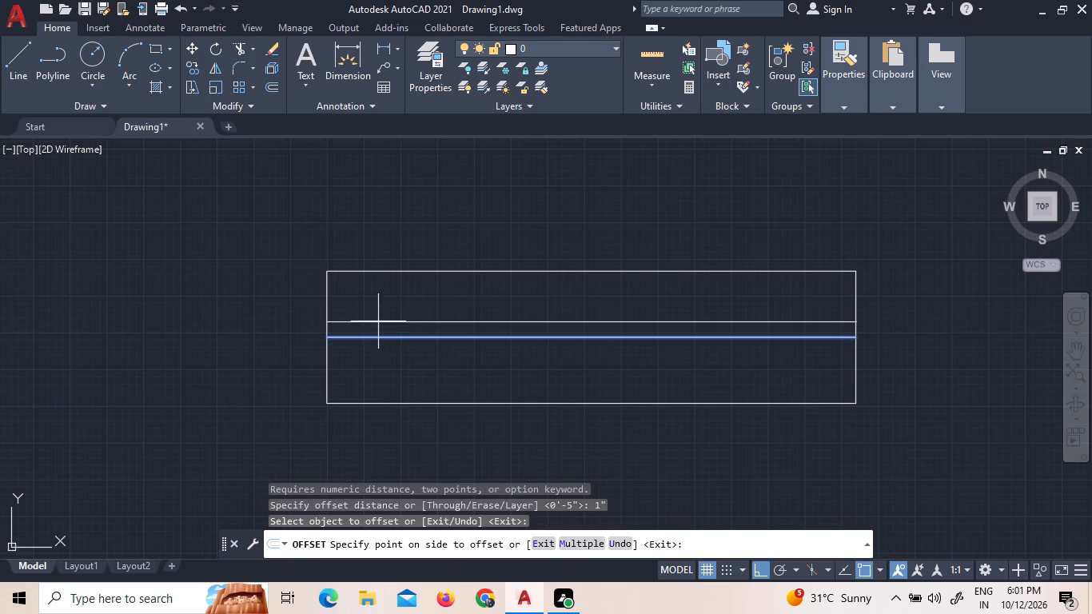
left_click(382, 317)
left_click(386, 337)
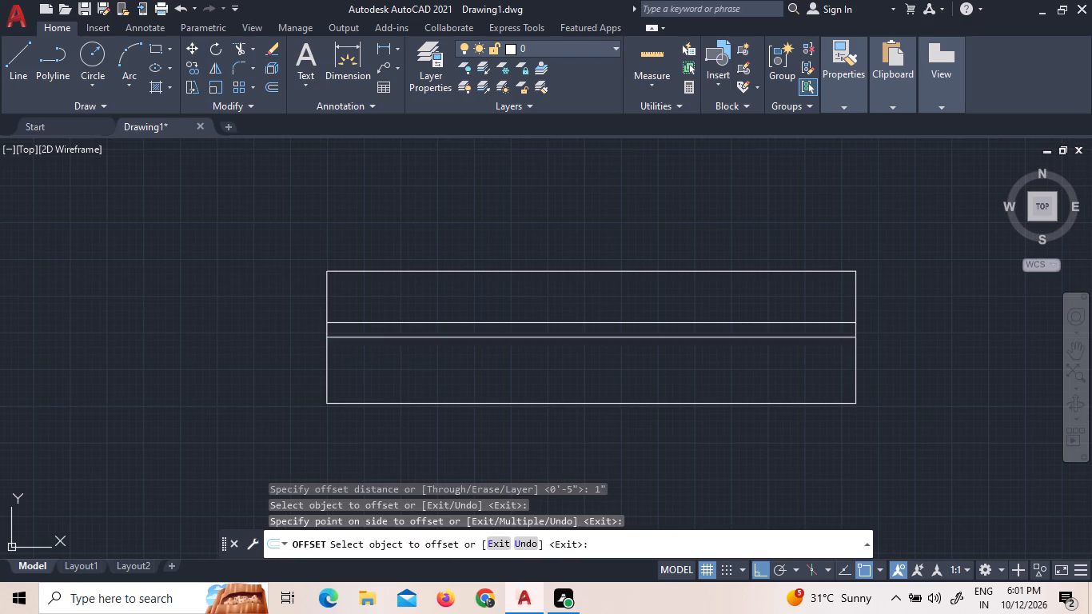
left_click(389, 351)
right_click(897, 441)
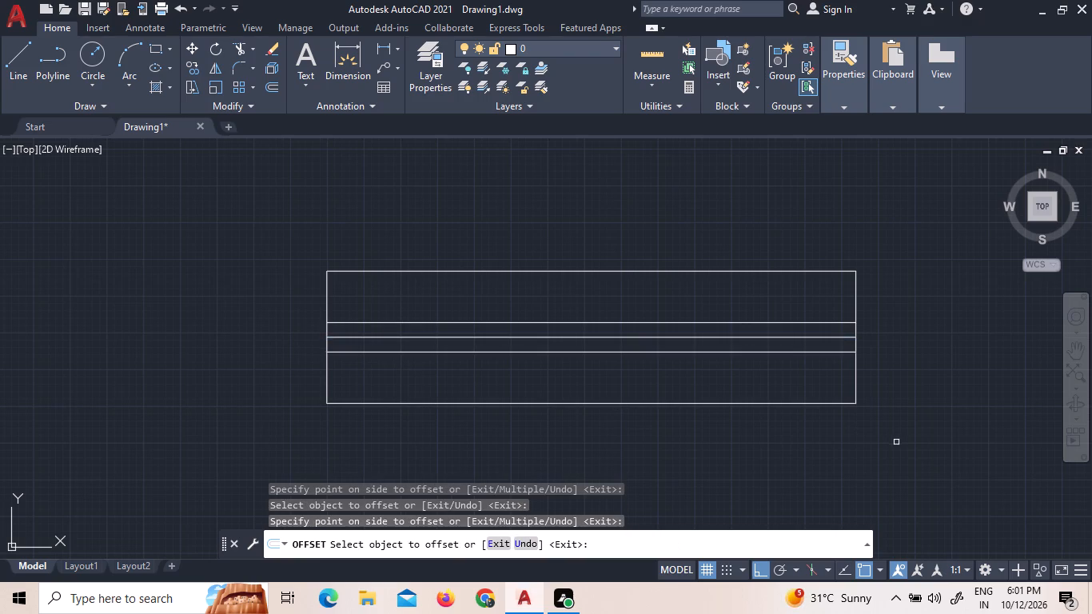
left_click(974, 266)
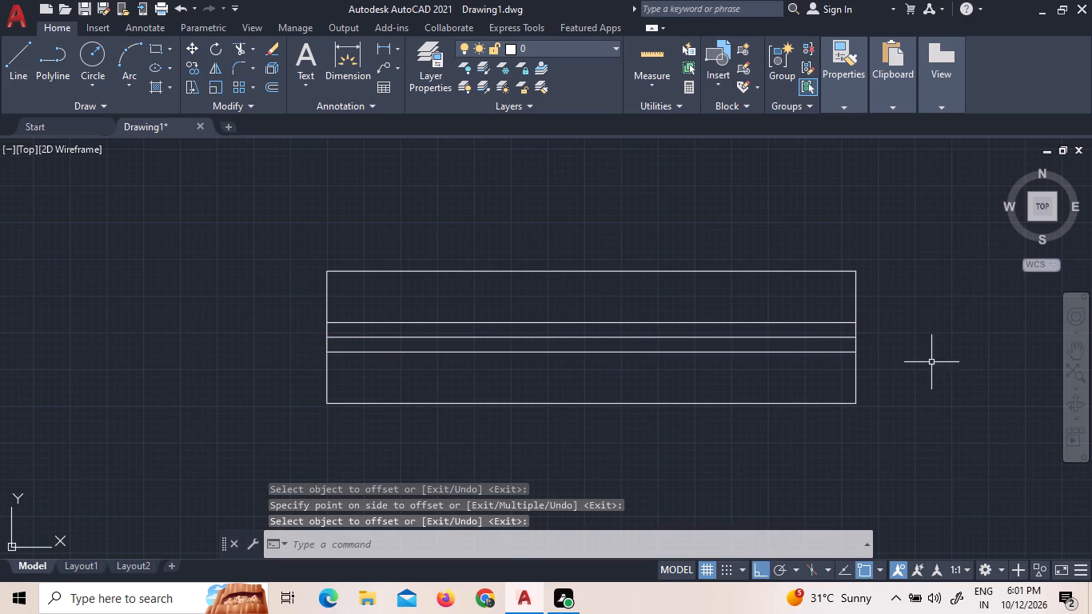
Copy the whole window symbol about 13' due west, into the space between the original and the plan.
left_click(902, 419)
left_click(225, 208)
right_click(225, 208)
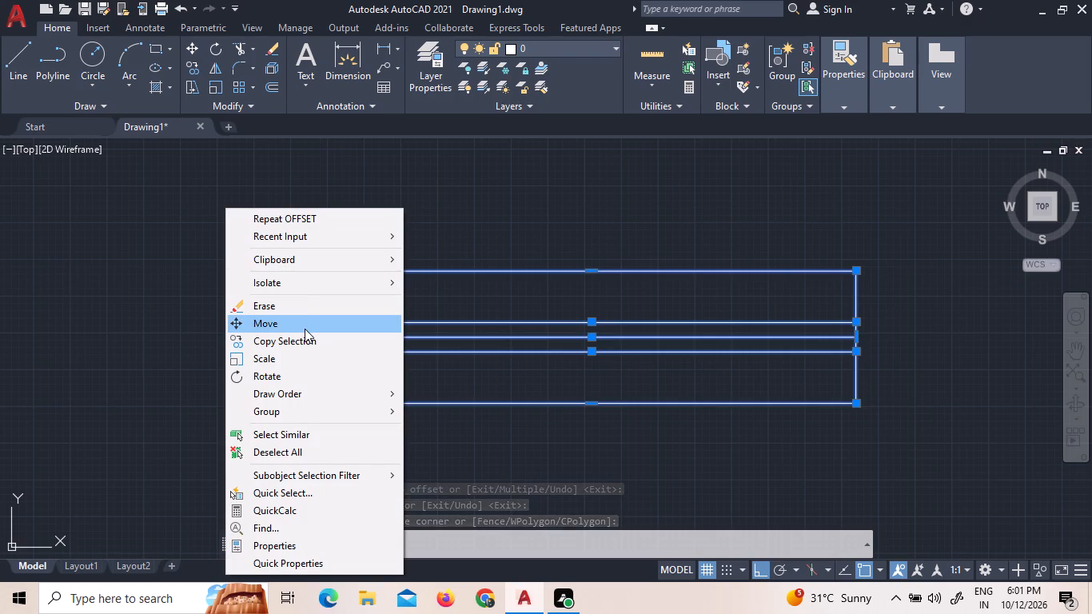
left_click(314, 337)
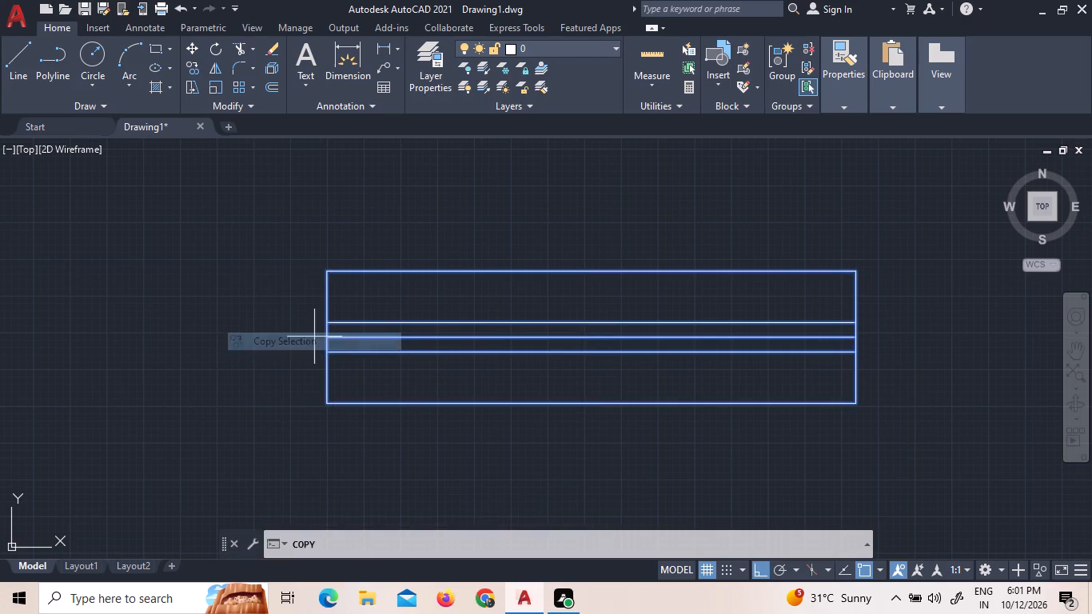
left_click(337, 341)
scroll(111, 321, "down", 2)
scroll(198, 349, "down", 4)
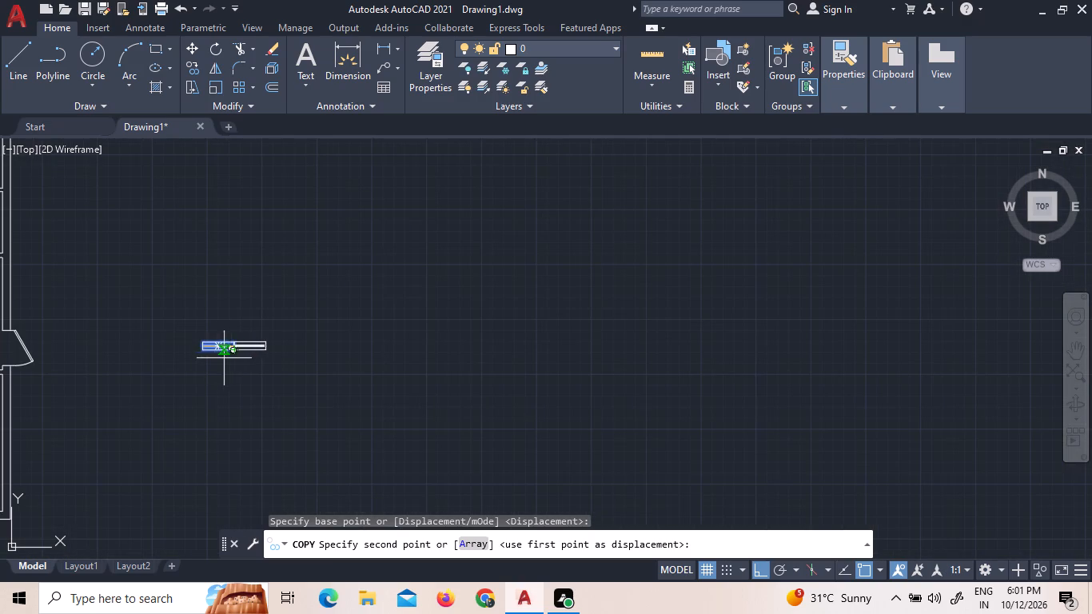
scroll(41, 327, "up", 2)
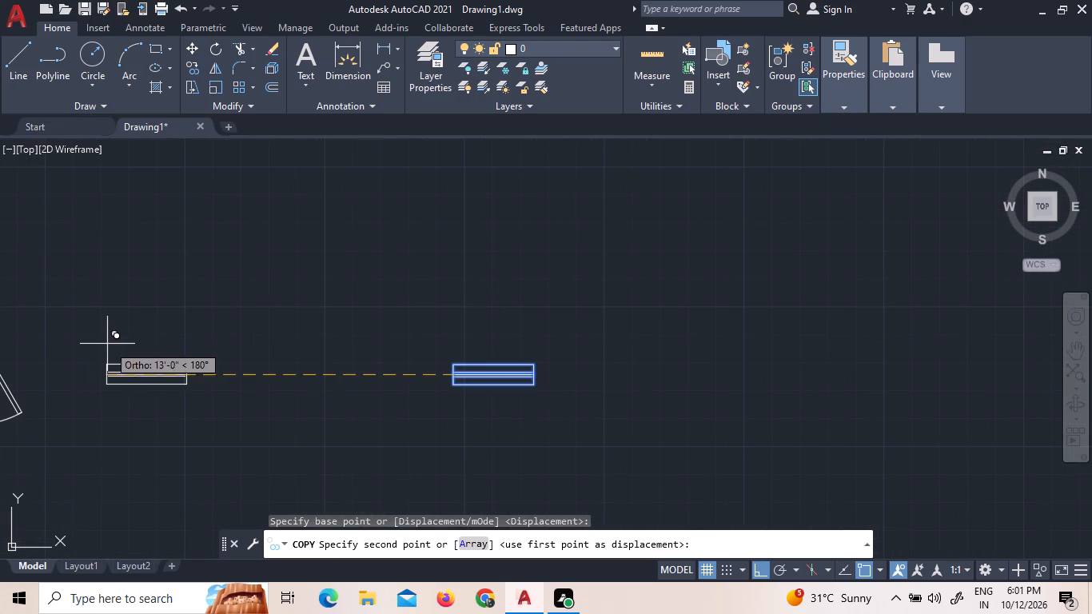
left_click(109, 345)
right_click(189, 421)
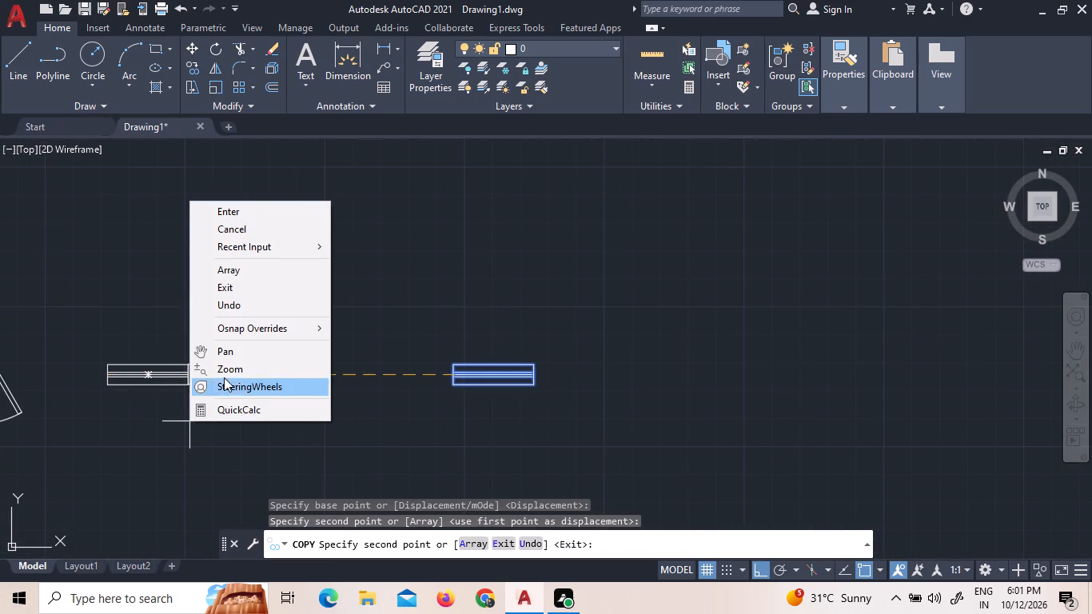
left_click(229, 213)
Rotate the copied window symbol 90° about its southeast corner so it stands vertically.
left_click_drag(207, 406, 196, 401)
left_click(79, 315)
right_click(79, 315)
left_click(117, 385)
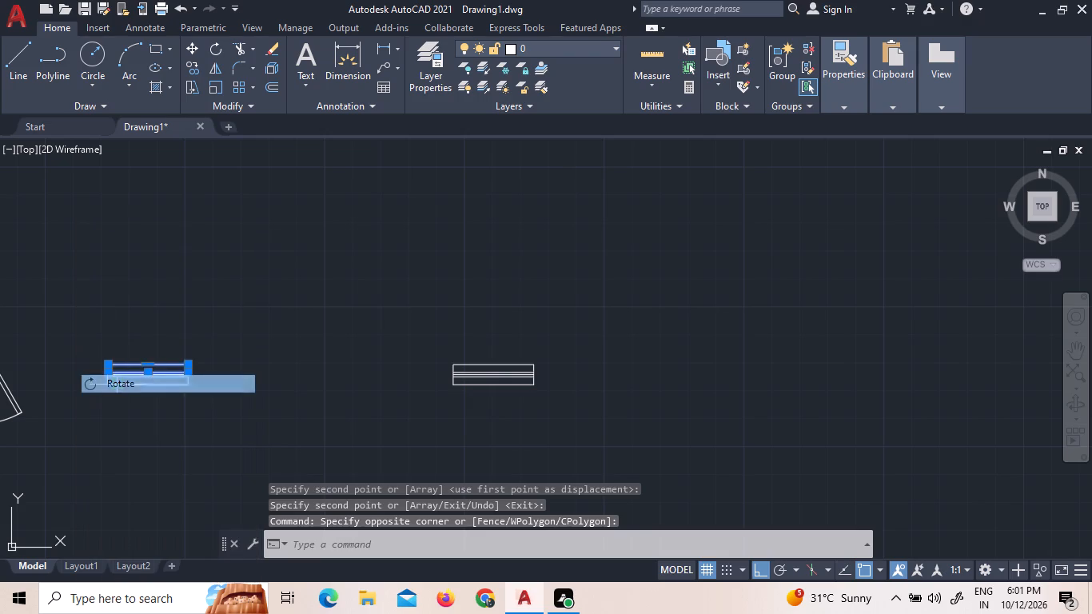
left_click(185, 385)
left_click(173, 316)
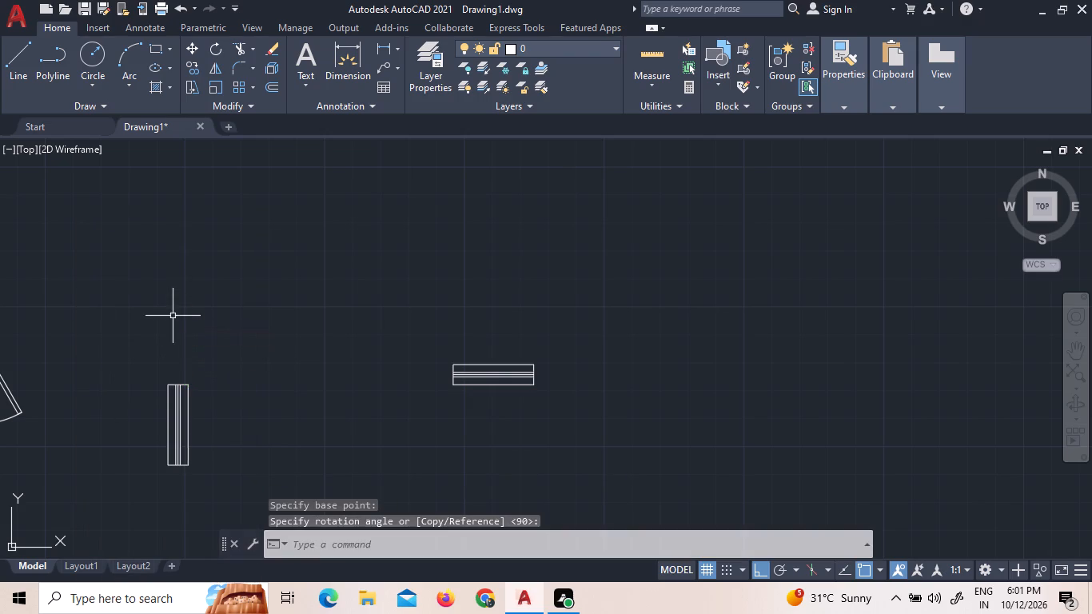
Move the vertical window symbol by its east edge onto the west wall's inner face in the southwest room, with Ortho off.
scroll(184, 340, "down", 1)
left_click_drag(199, 446, 193, 431)
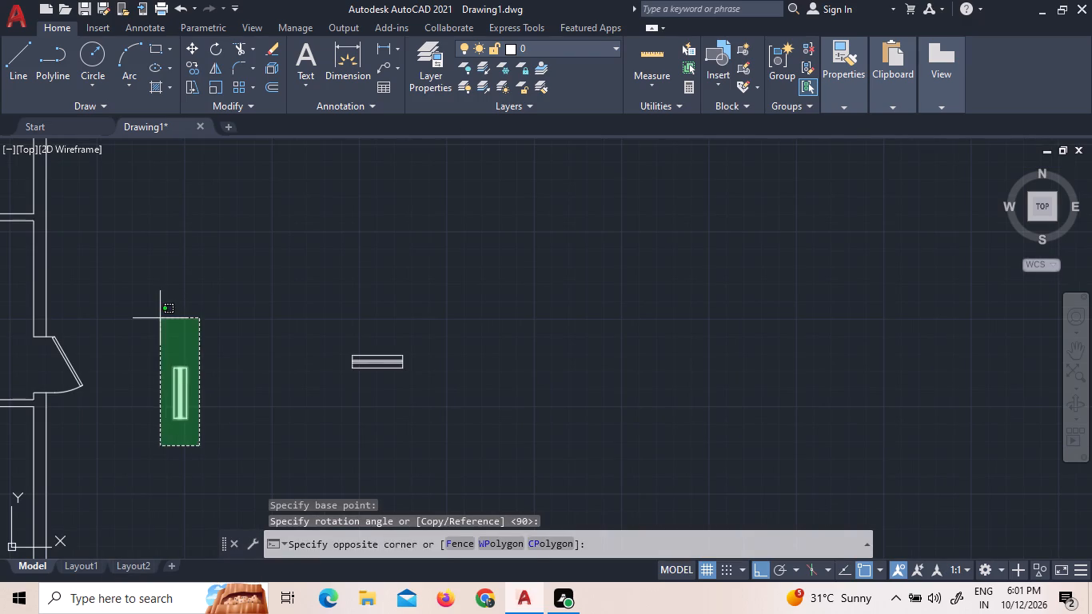
left_click(156, 298)
right_click(156, 298)
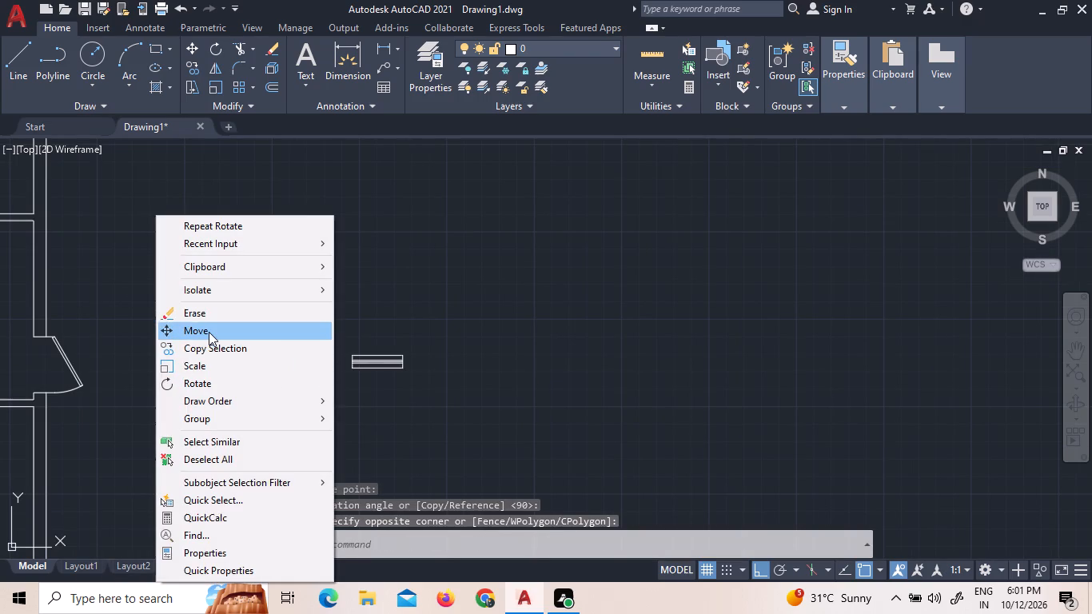
left_click(209, 332)
left_click(189, 381)
scroll(126, 405, "down", 6)
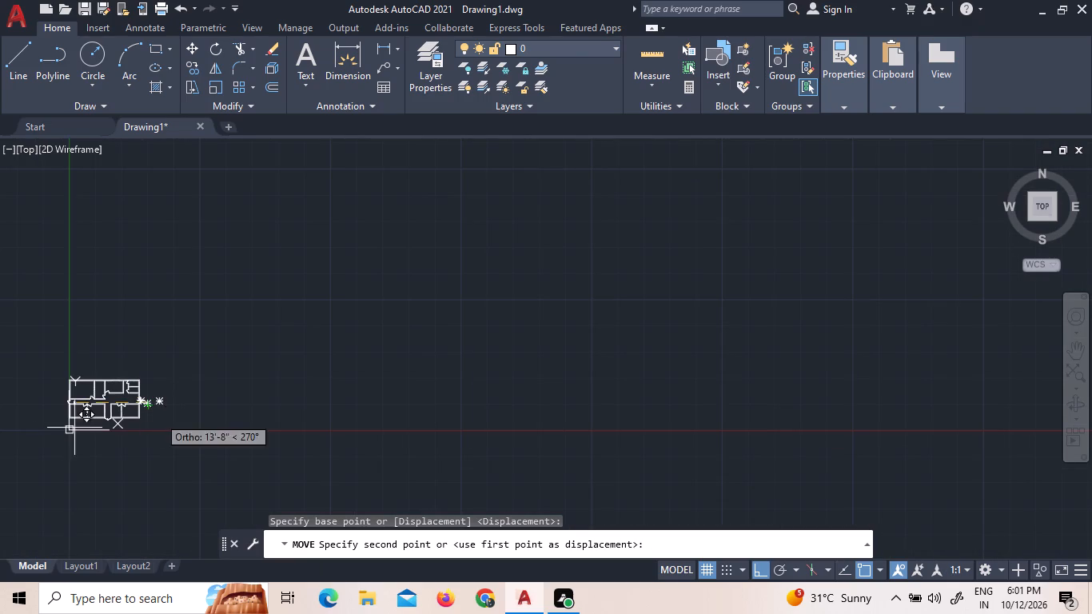
scroll(44, 420, "up", 5)
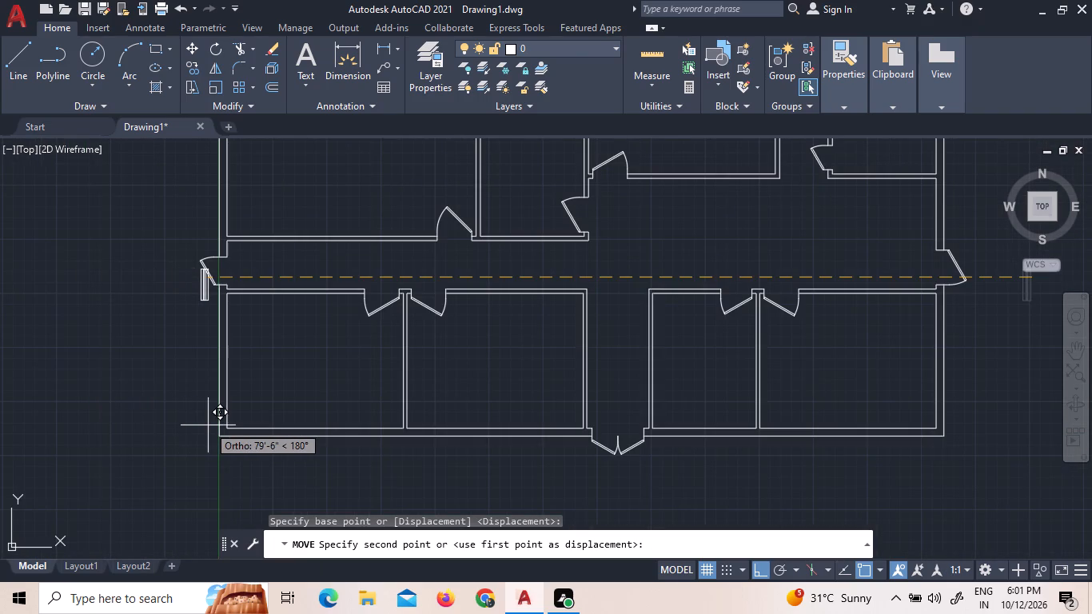
key("F8")
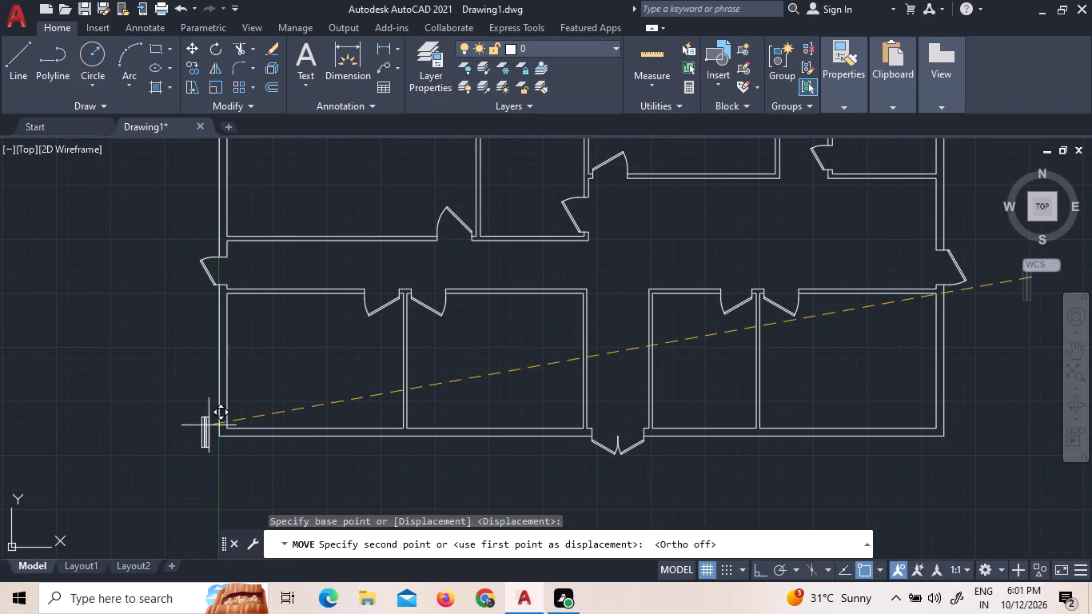
scroll(215, 419, "up", 3)
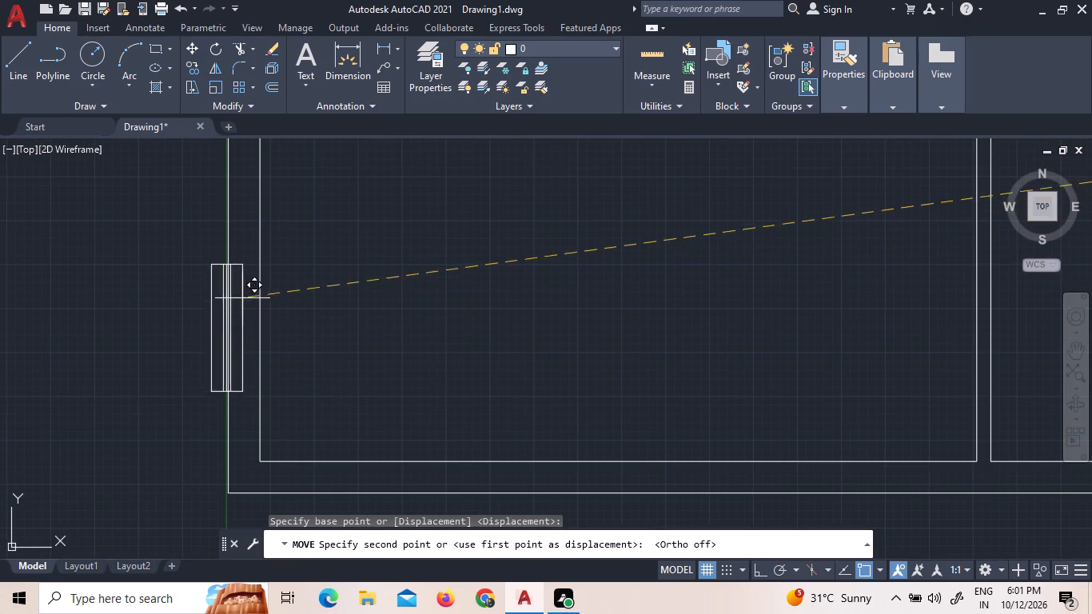
scroll(258, 284, "up", 5)
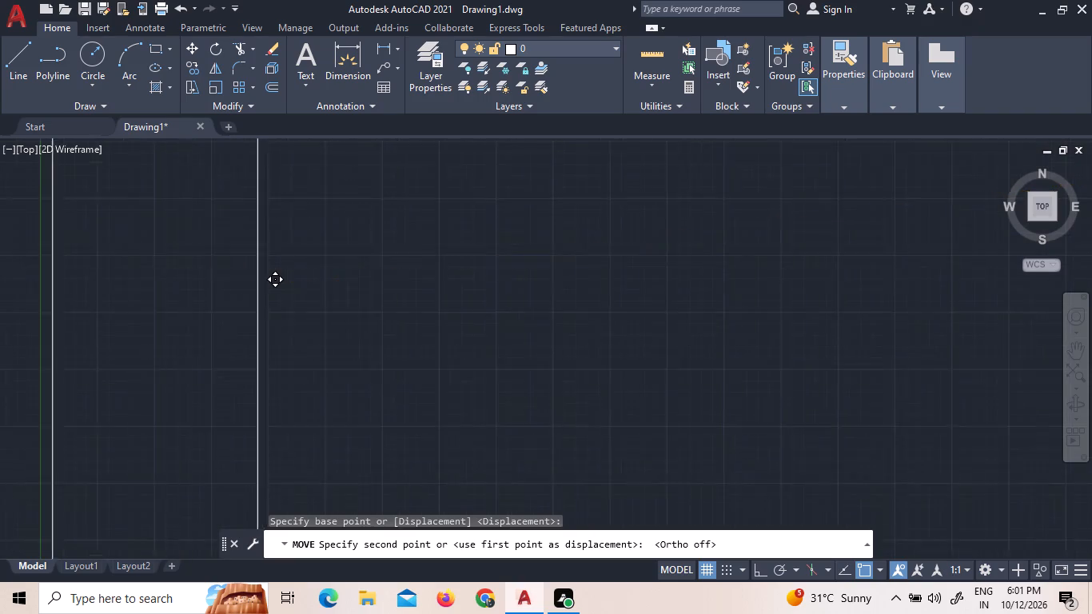
scroll(252, 292, "up", 2)
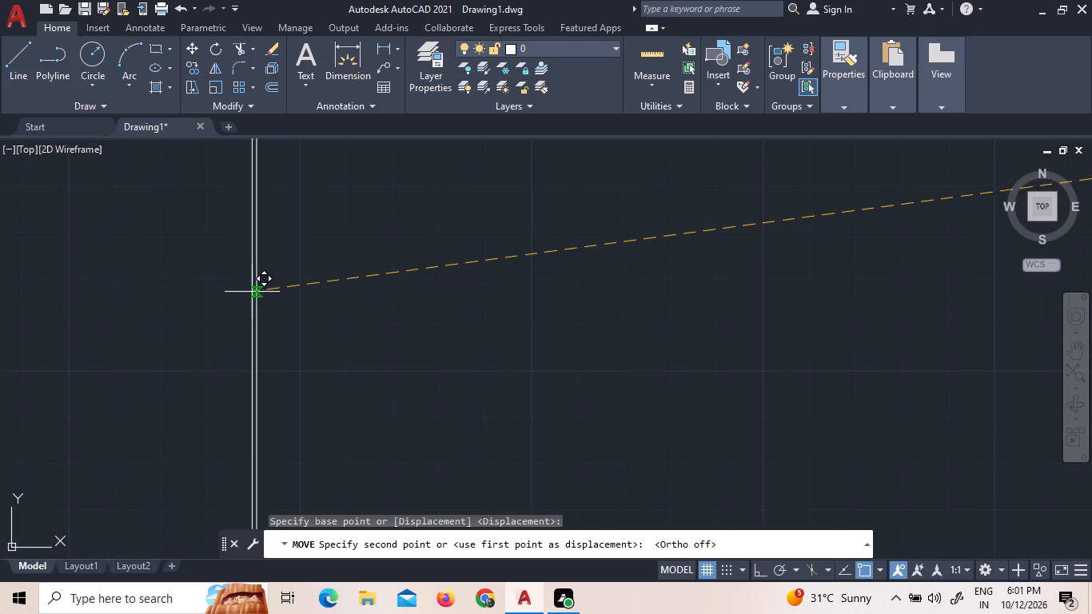
left_click(257, 293)
Copy the whole horizontal window symbol from east of the plan into the south wall of the southwest room, near its west end.
scroll(265, 296, "down", 2)
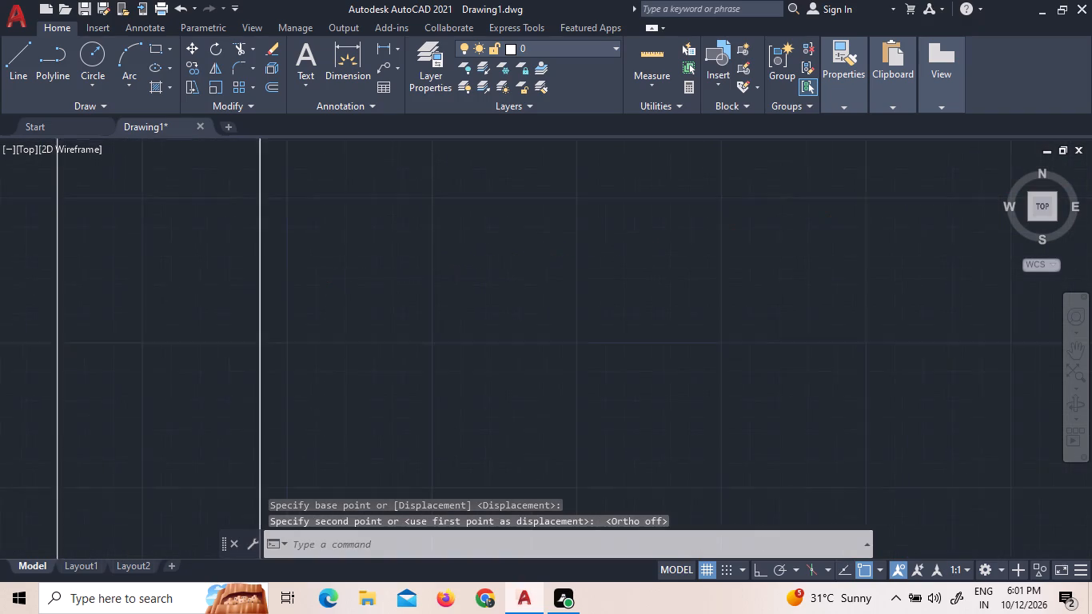
scroll(265, 297, "down", 5)
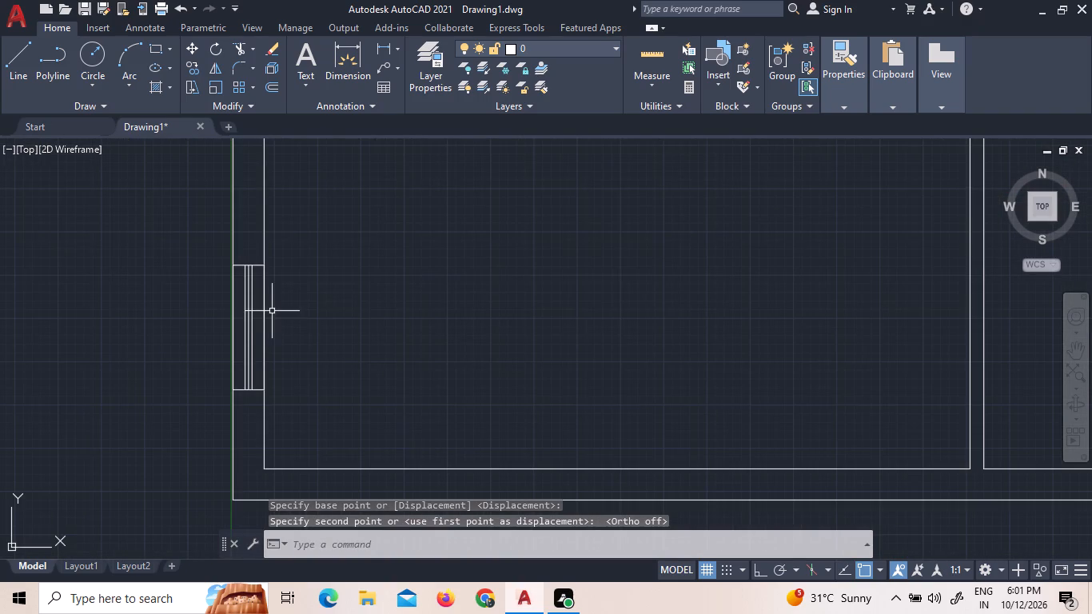
scroll(281, 333, "down", 3)
scroll(504, 337, "down", 2)
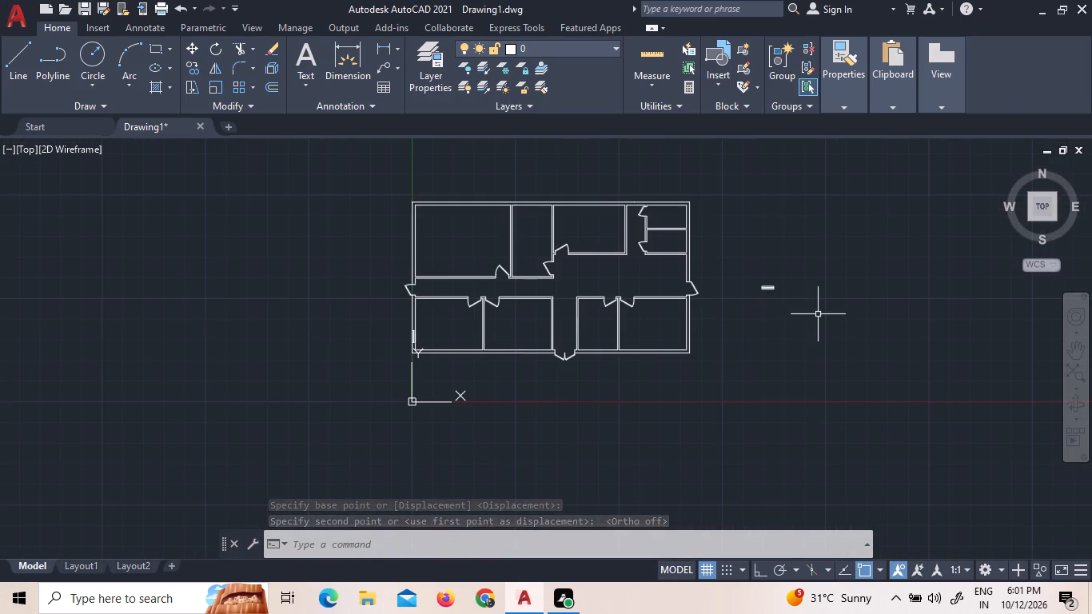
left_click(818, 314)
left_click(747, 252)
right_click(786, 299)
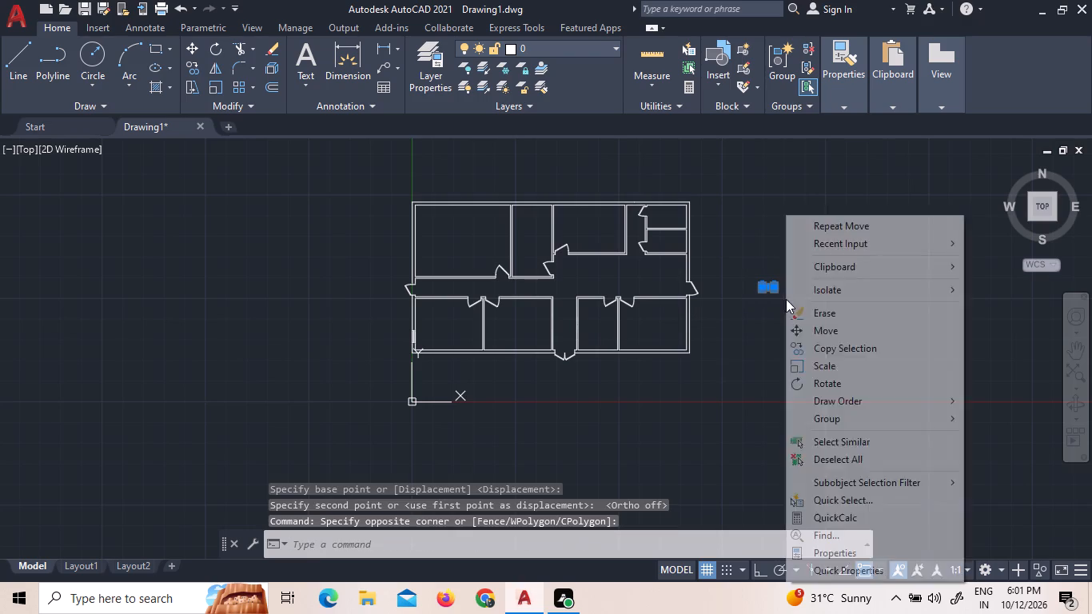
left_click(837, 354)
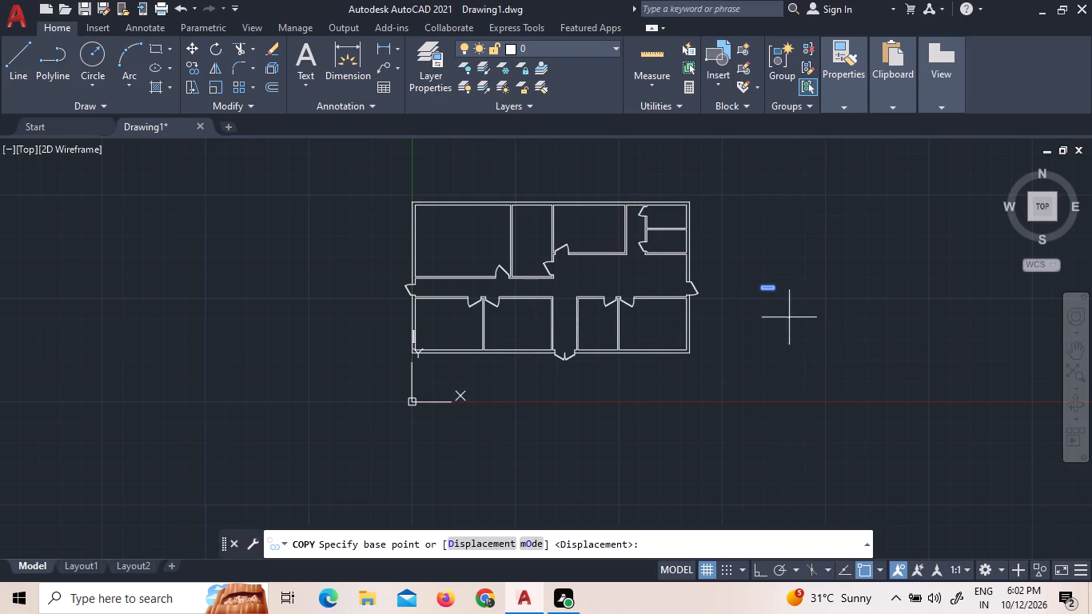
scroll(784, 302, "up", 2)
scroll(694, 246, "up", 2)
scroll(831, 283, "up", 2)
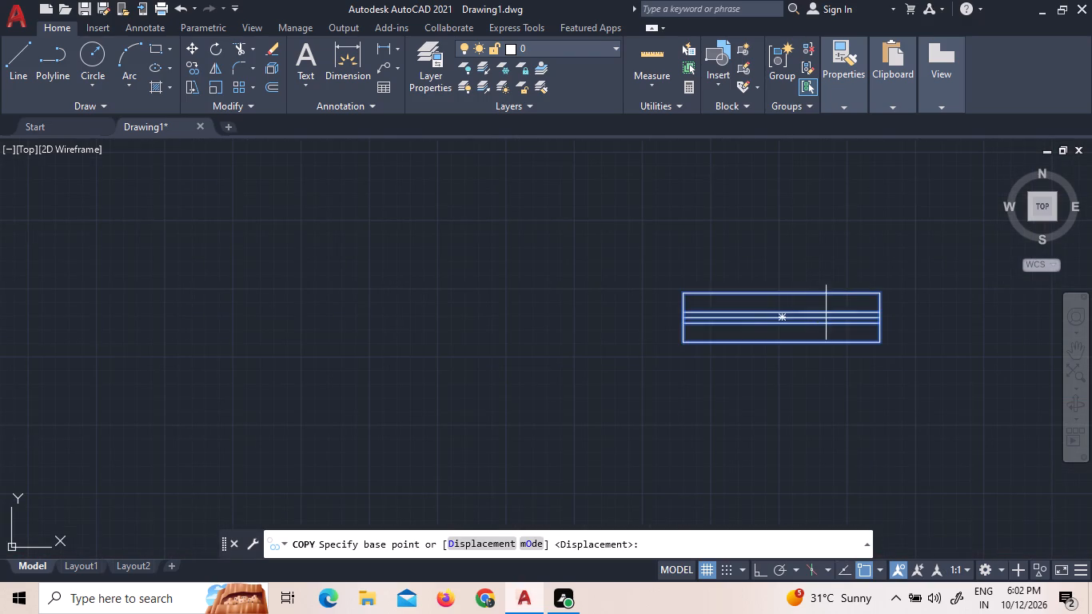
scroll(803, 329, "up", 3)
left_click(750, 286)
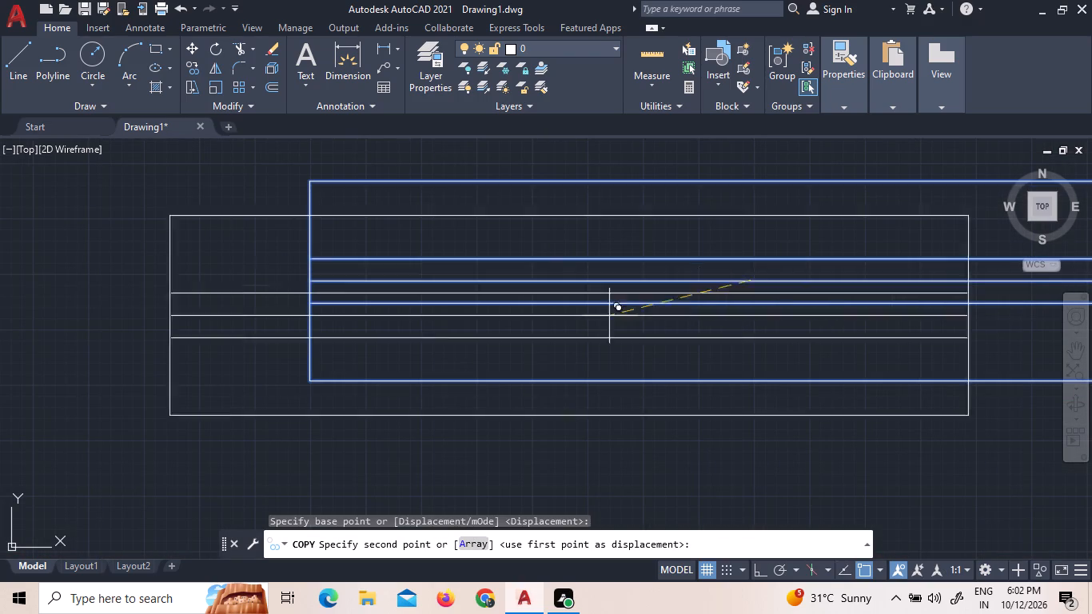
scroll(577, 321, "down", 6)
scroll(405, 339, "down", 2)
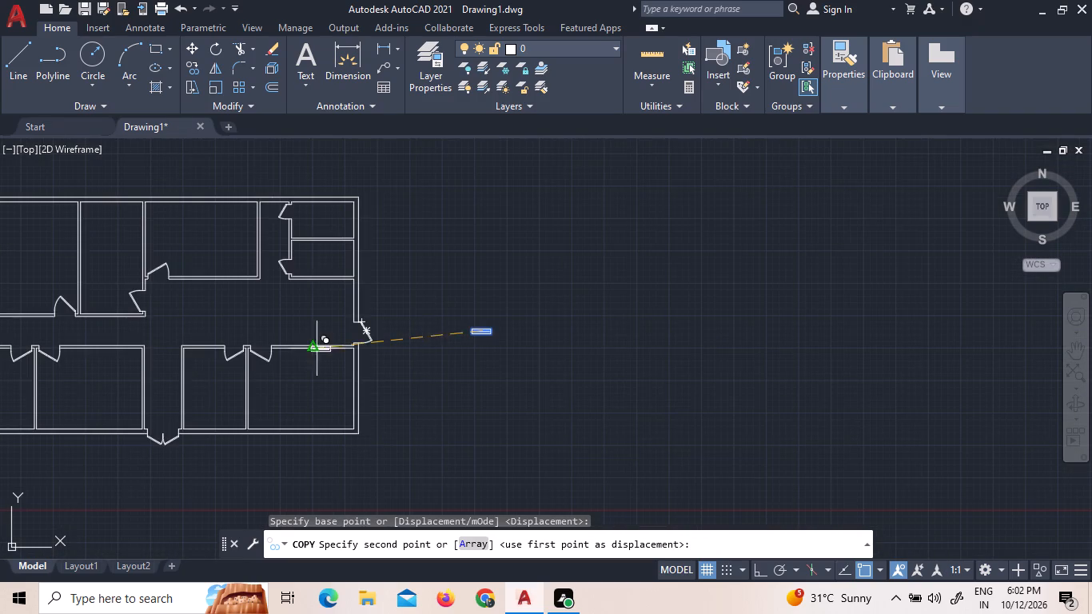
scroll(100, 395, "down", 3)
scroll(56, 408, "up", 3)
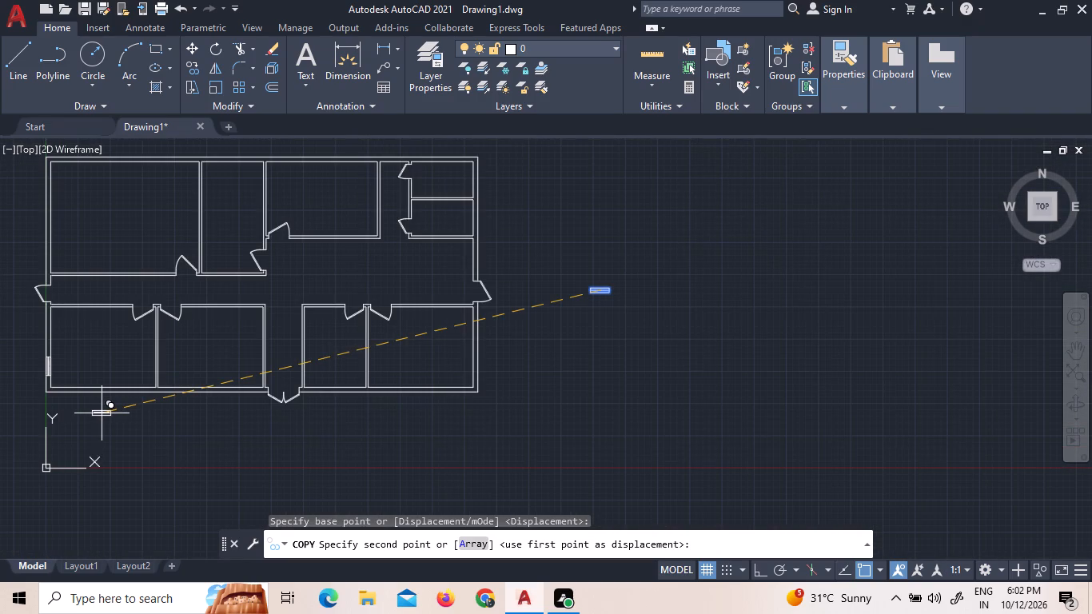
scroll(54, 405, "up", 2)
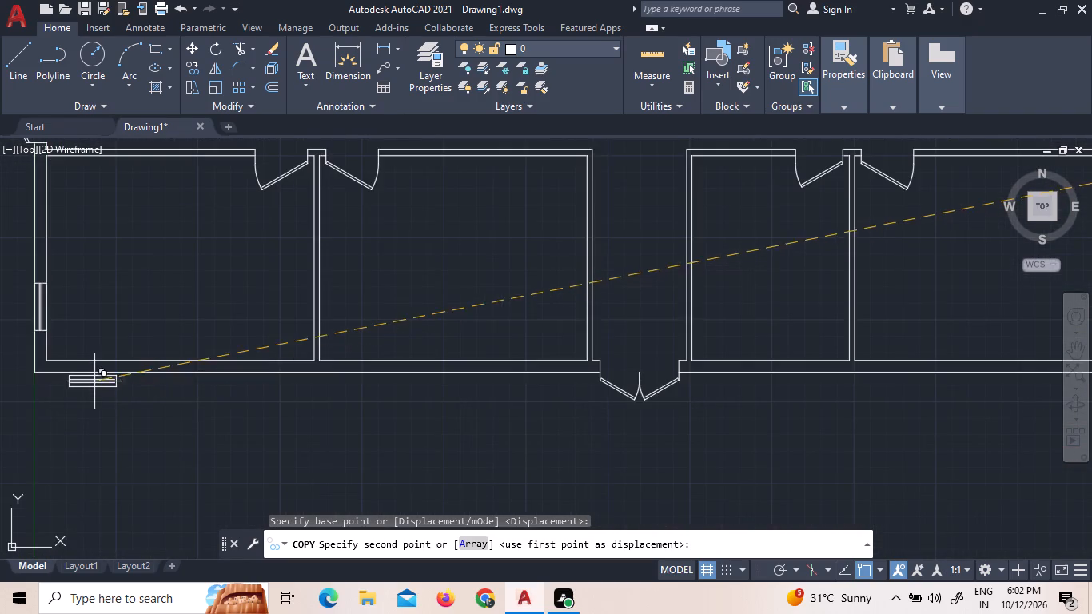
scroll(102, 379, "up", 3)
scroll(176, 338, "up", 3)
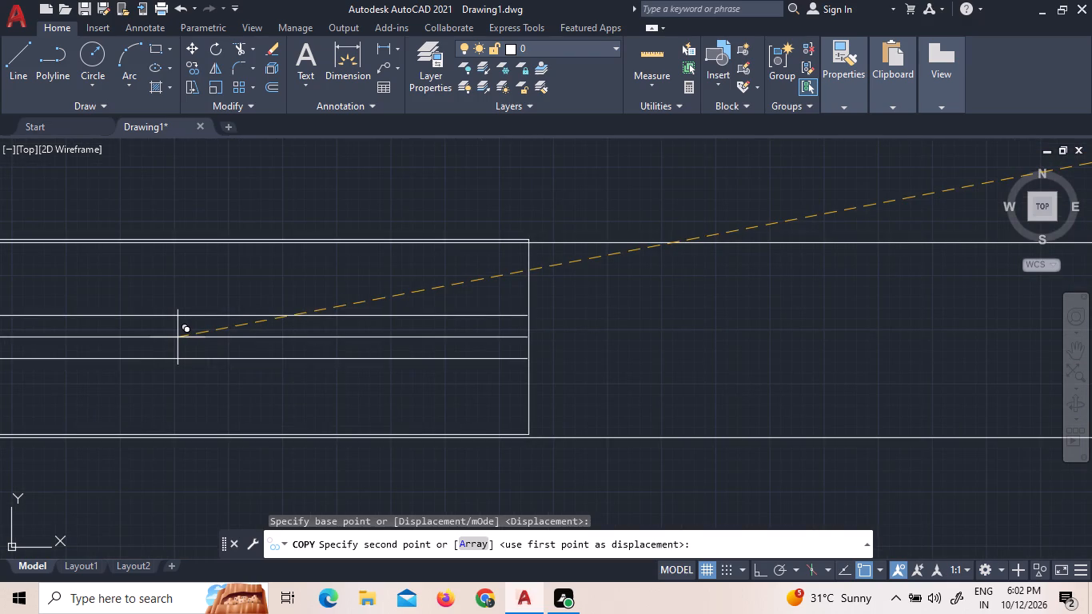
scroll(174, 341, "up", 2)
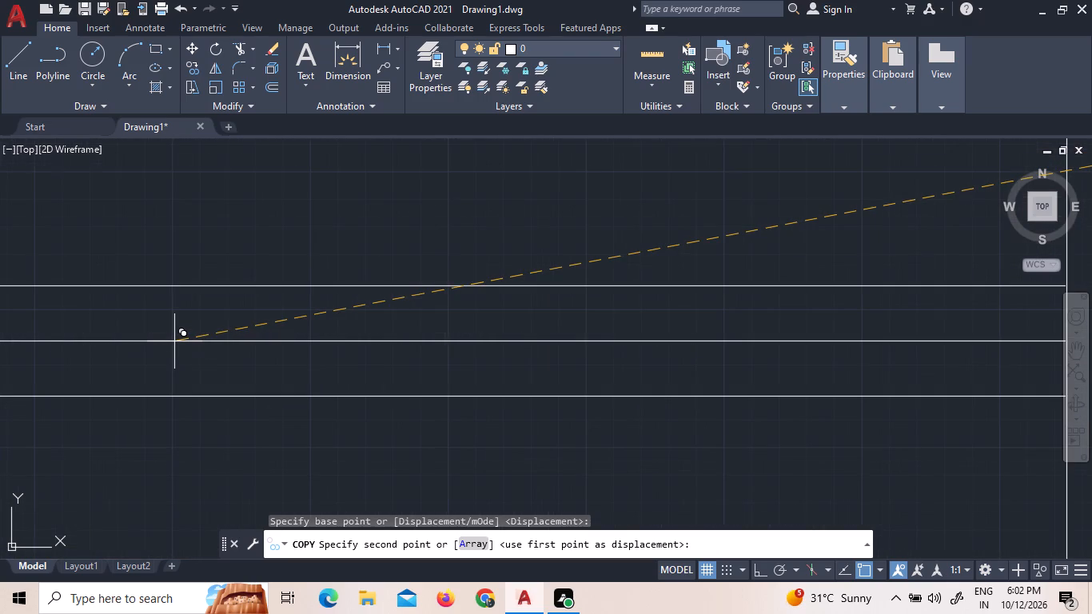
scroll(174, 341, "down", 2)
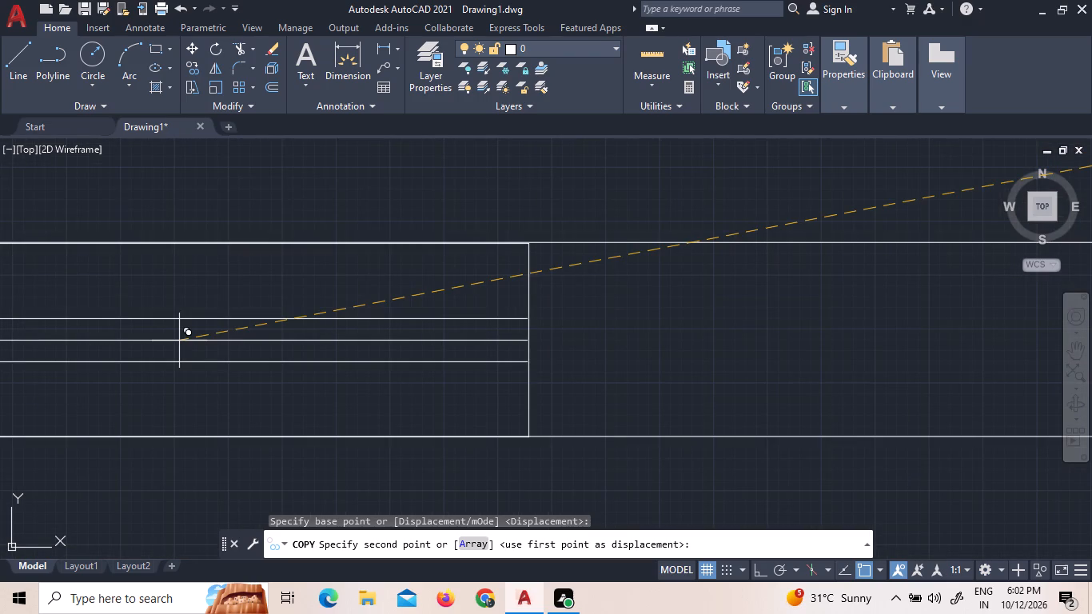
scroll(179, 341, "up", 1)
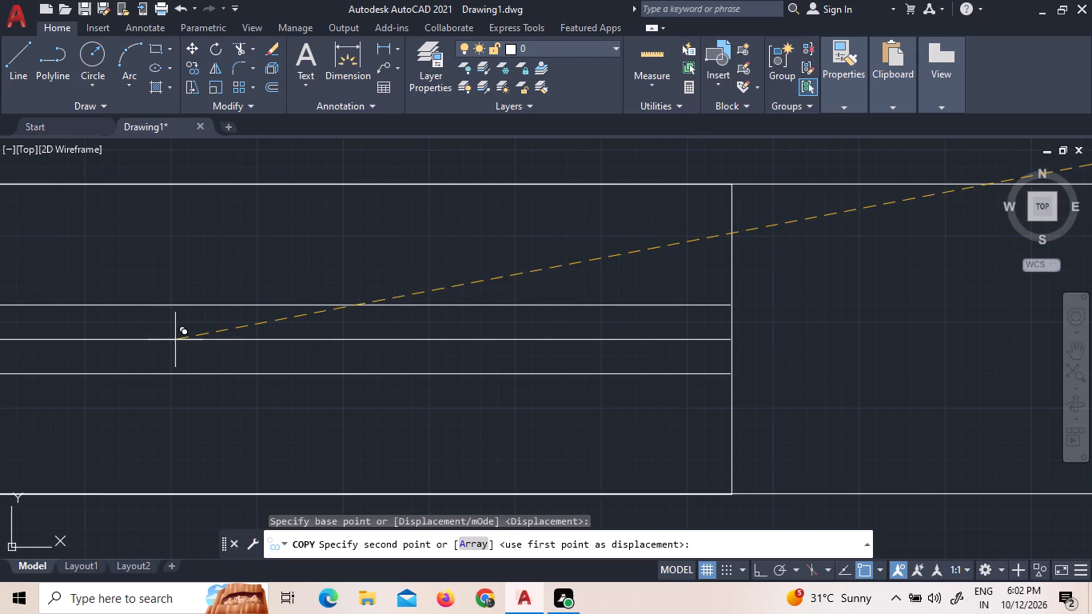
left_click(175, 340)
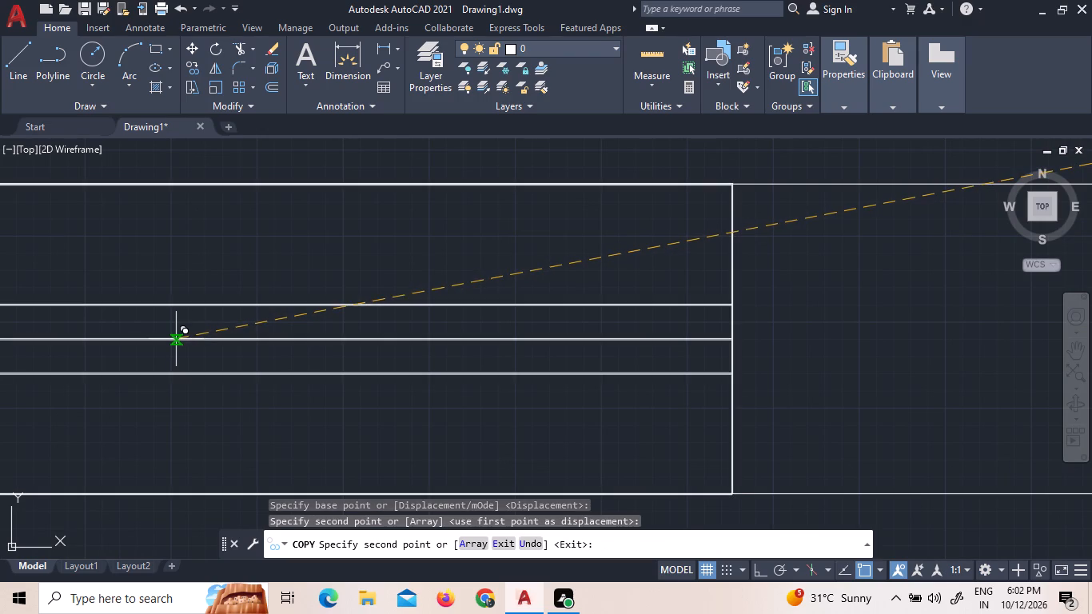
scroll(251, 374, "down", 3)
scroll(126, 346, "down", 5)
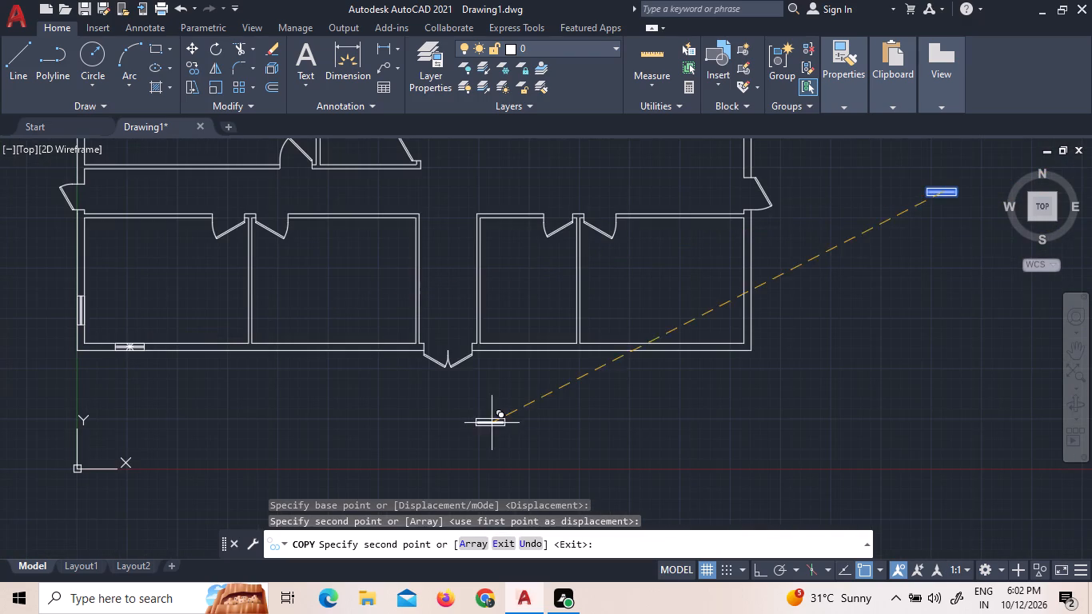
key("Escape")
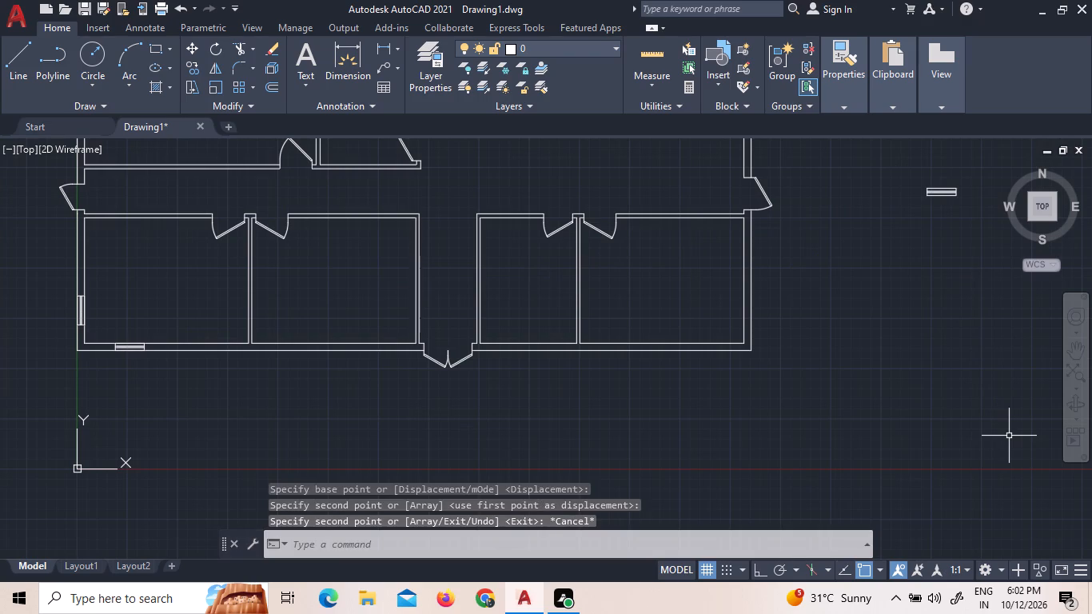
Move the south wall's window symbol by its southeast corner exactly onto the wall's outer face line.
scroll(130, 358, "up", 3)
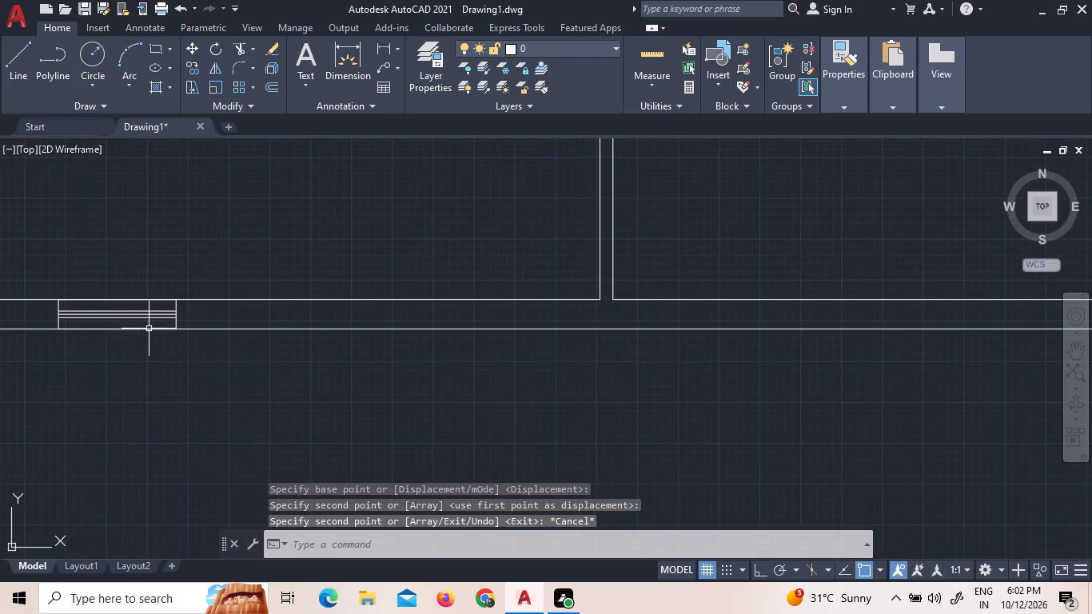
scroll(199, 321, "up", 3)
left_click_drag(207, 312, 176, 309)
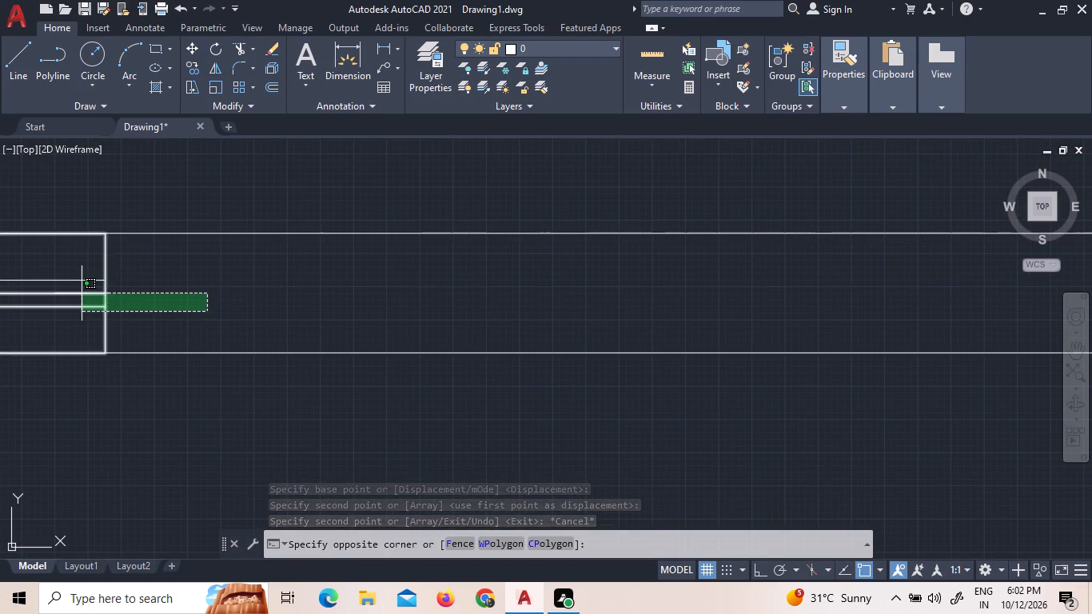
left_click(82, 293)
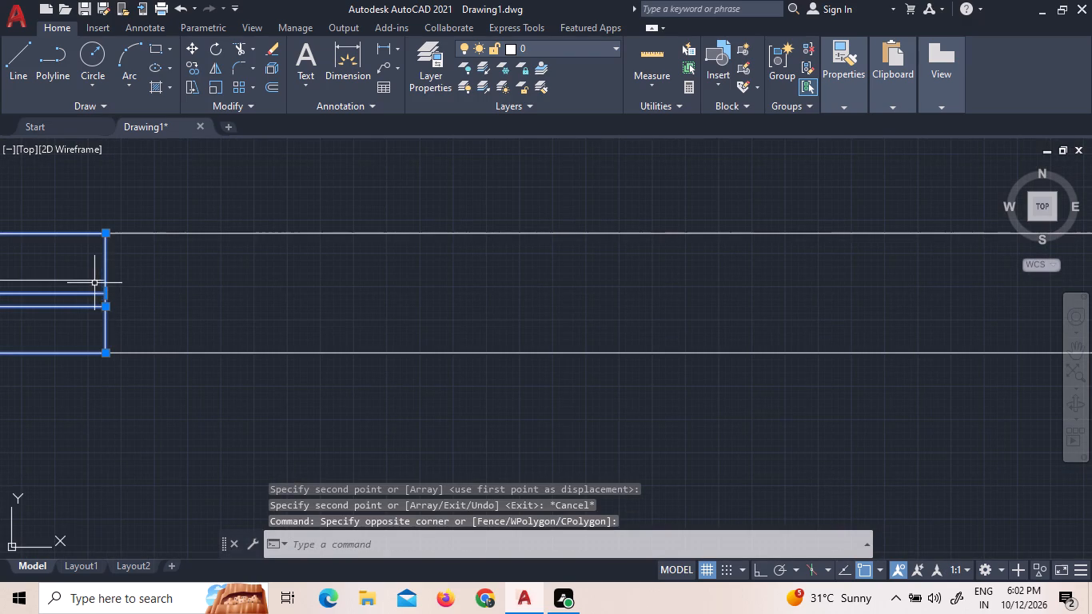
left_click(97, 279)
right_click(133, 276)
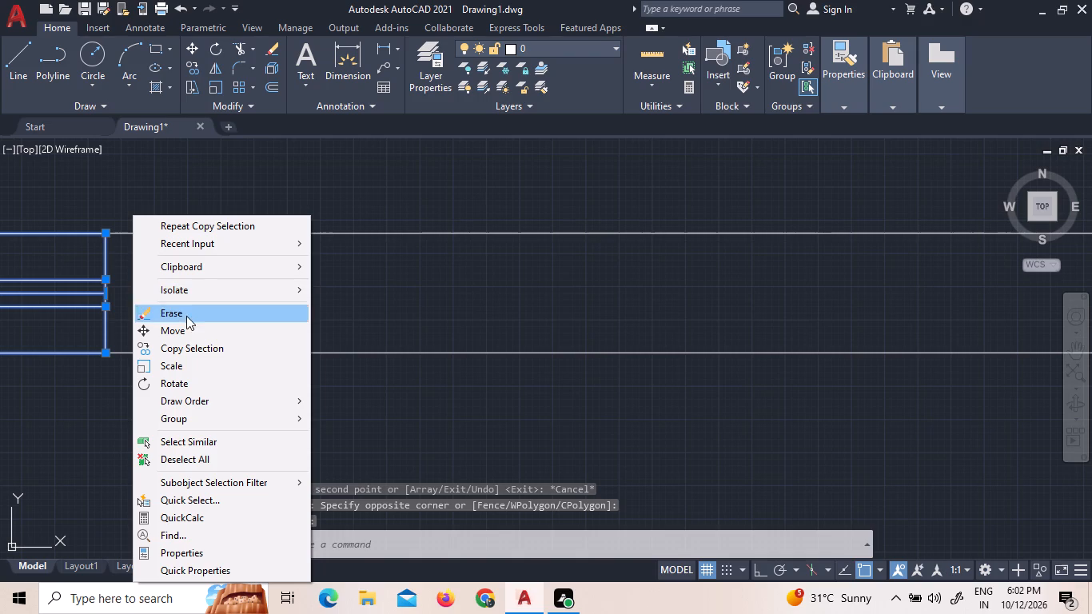
left_click(185, 332)
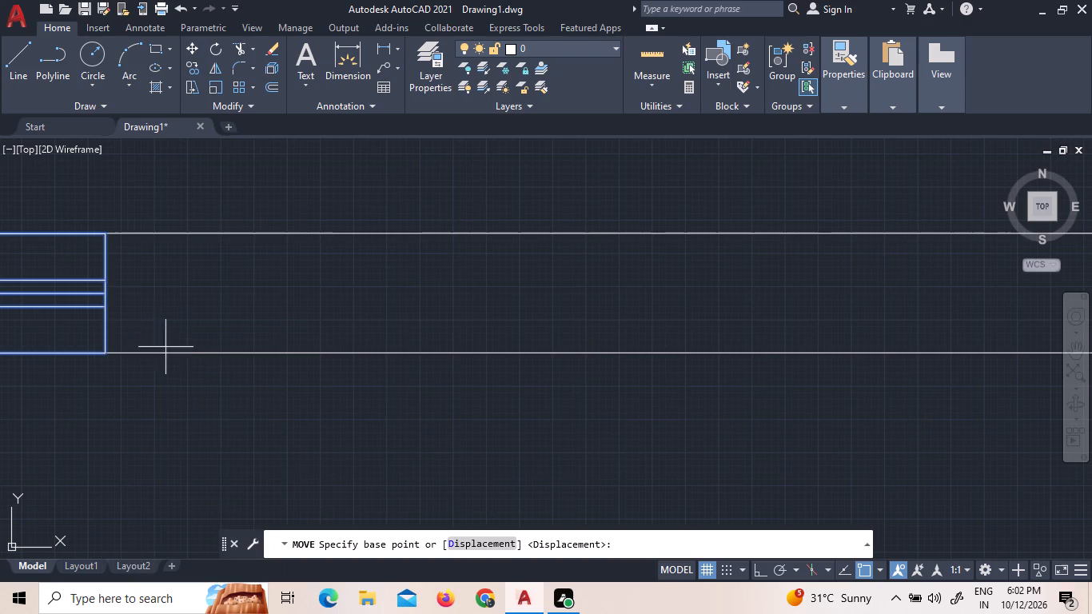
scroll(99, 347, "up", 8)
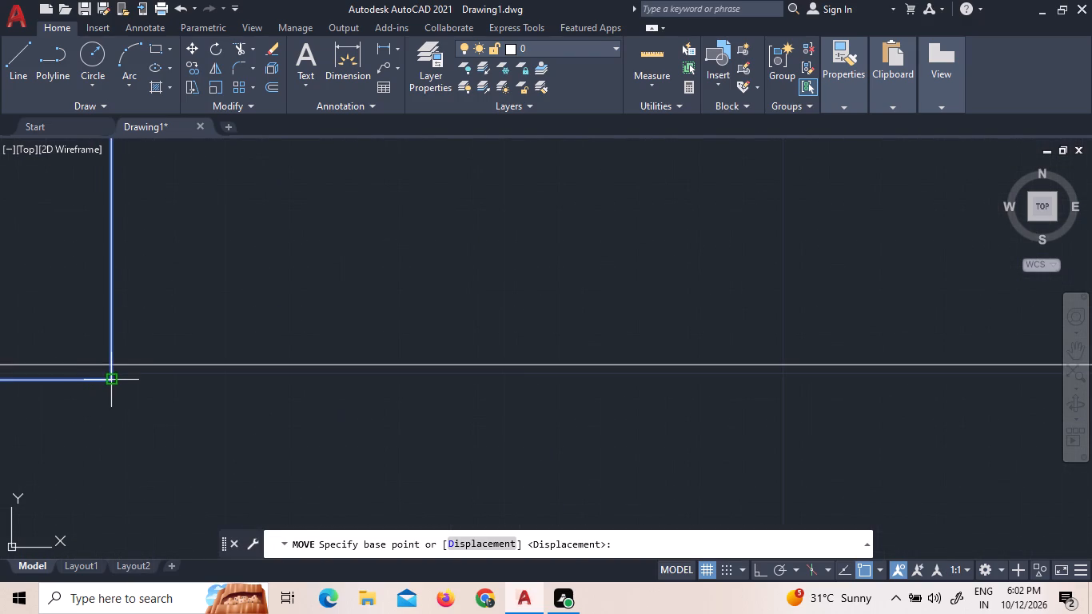
left_click(111, 376)
left_click(115, 365)
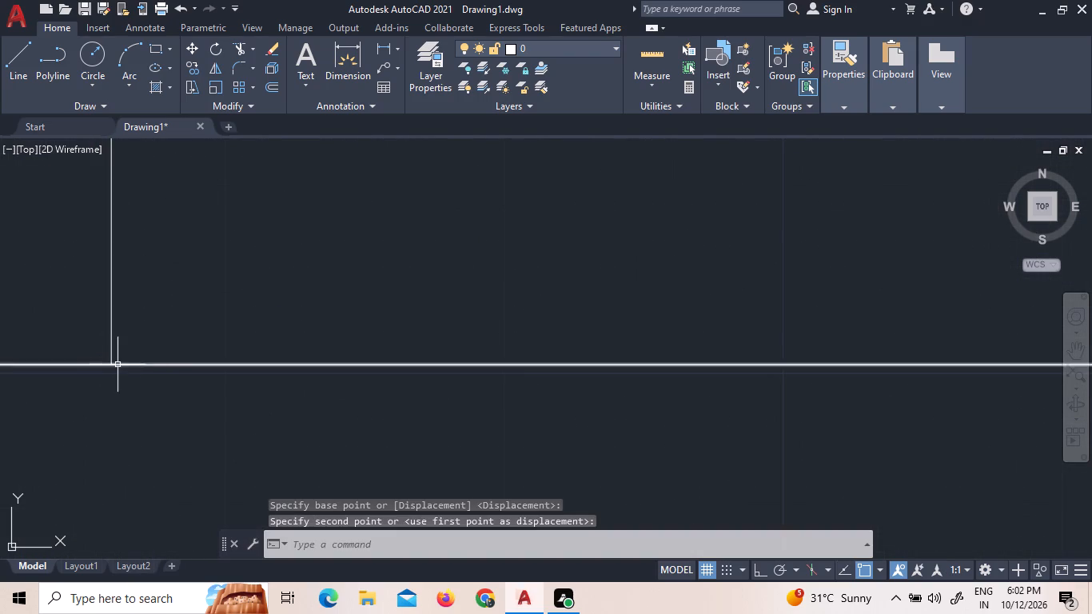
Examine how the west wall's vertical window symbol lines up with the wall's outer face at its southwest corner.
scroll(157, 373, "down", 3)
scroll(229, 405, "down", 9)
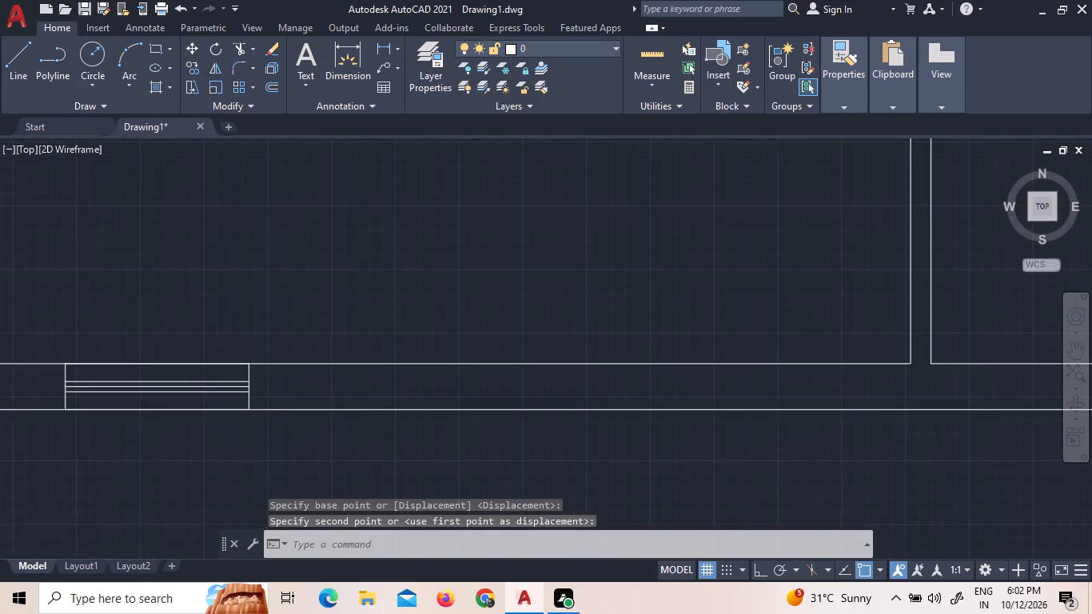
scroll(72, 347, "down", 3)
scroll(39, 344, "up", 5)
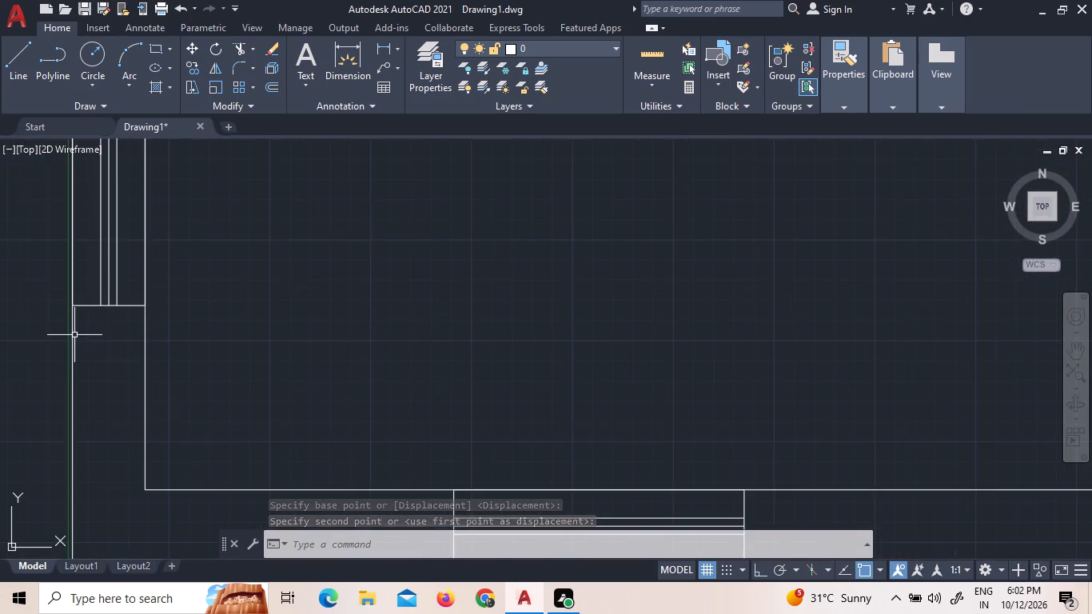
scroll(67, 318, "up", 3)
left_click_drag(202, 325, 185, 296)
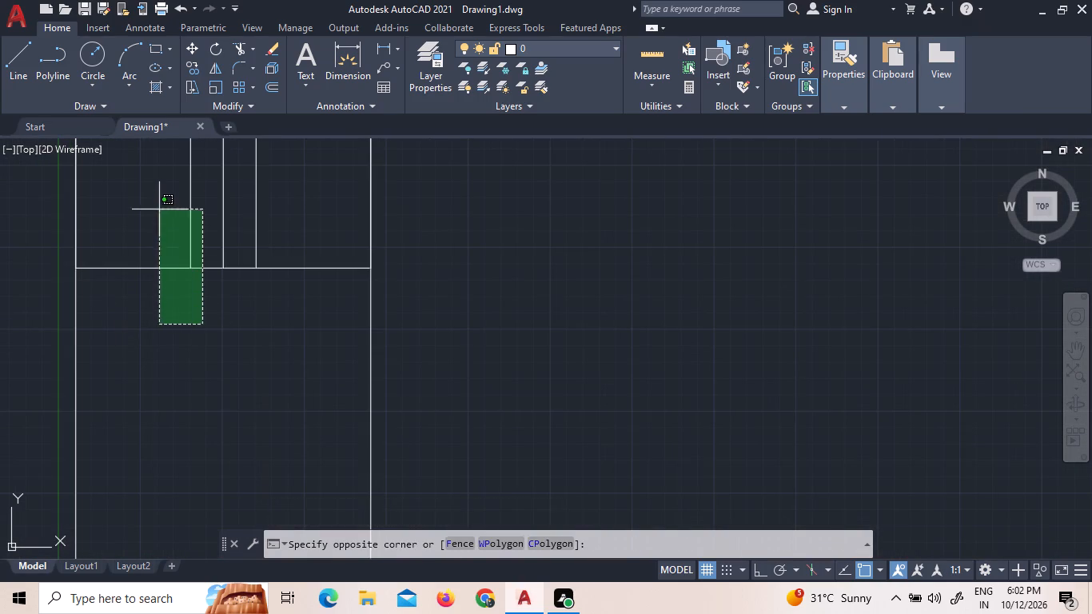
left_click(278, 181)
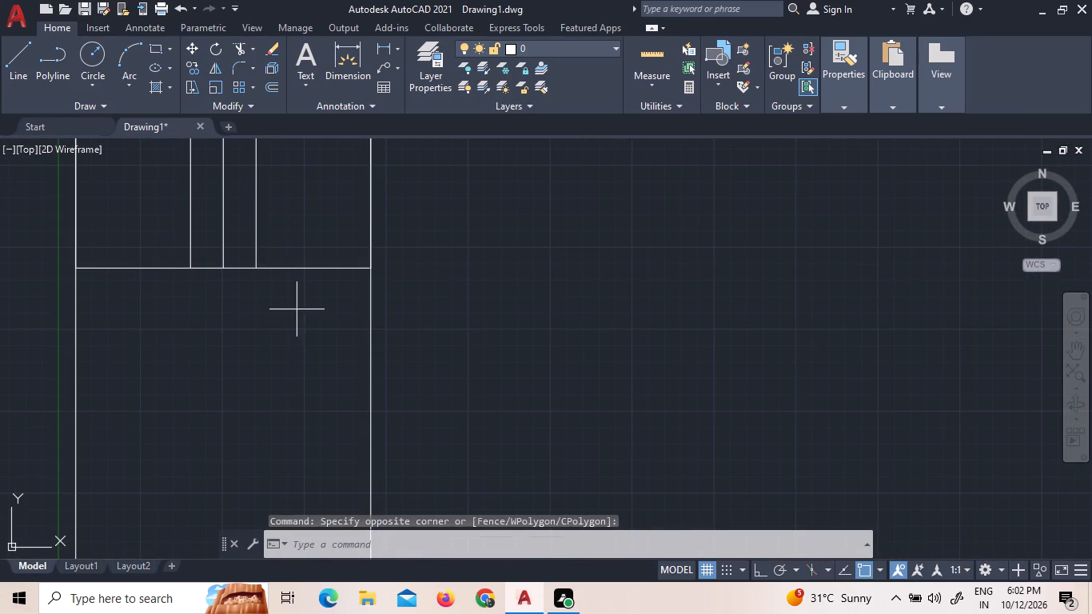
left_click(297, 309)
left_click(153, 177)
scroll(73, 278, "up", 4)
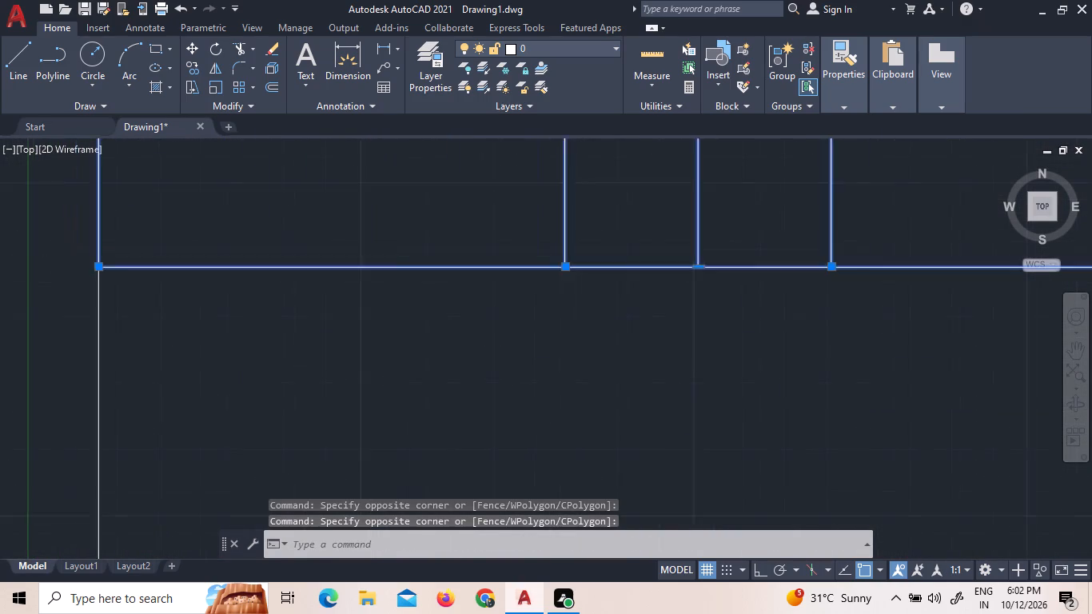
scroll(90, 274, "up", 2)
scroll(174, 308, "up", 5)
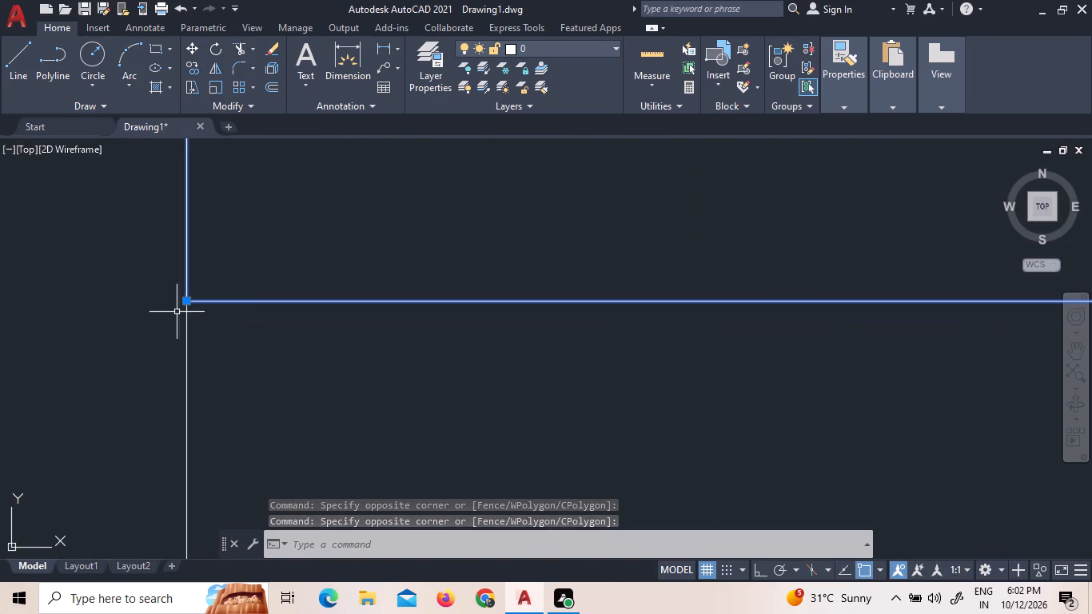
scroll(177, 312, "up", 6)
scroll(269, 300, "up", 2)
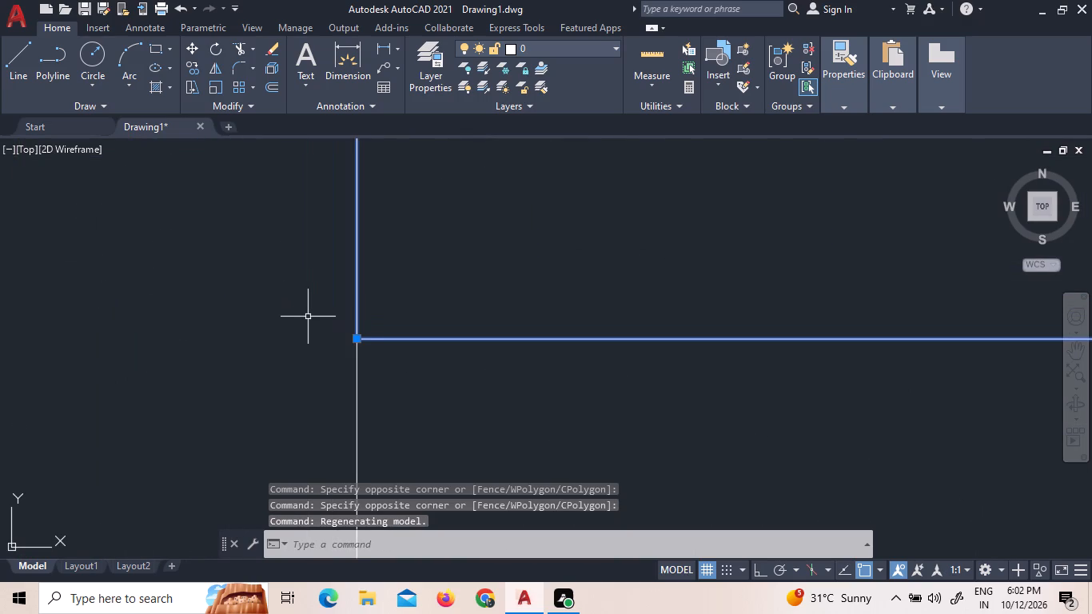
scroll(336, 335, "down", 14)
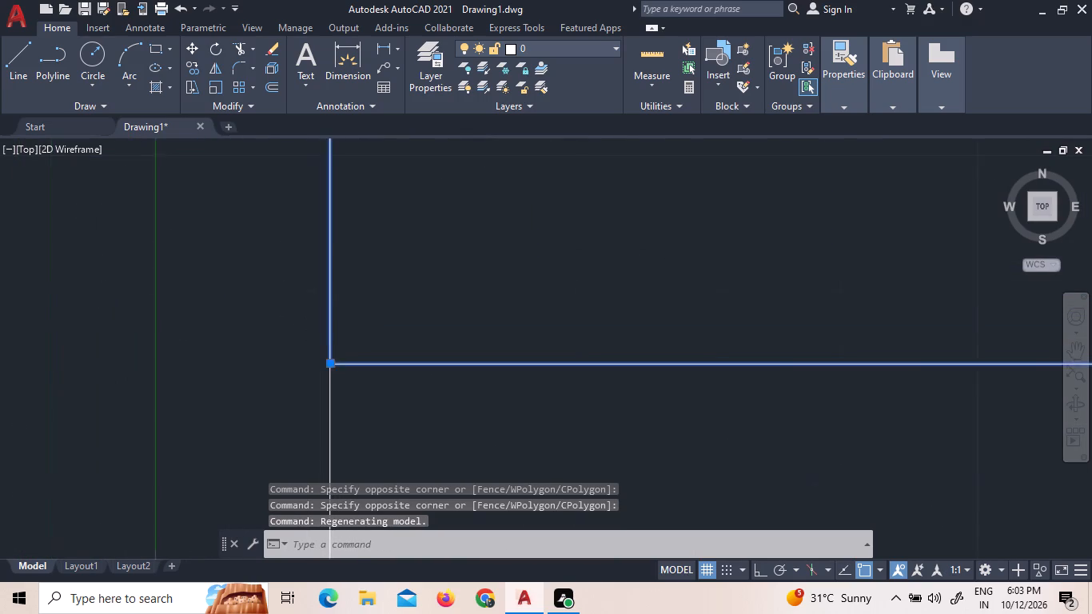
scroll(329, 369, "down", 9)
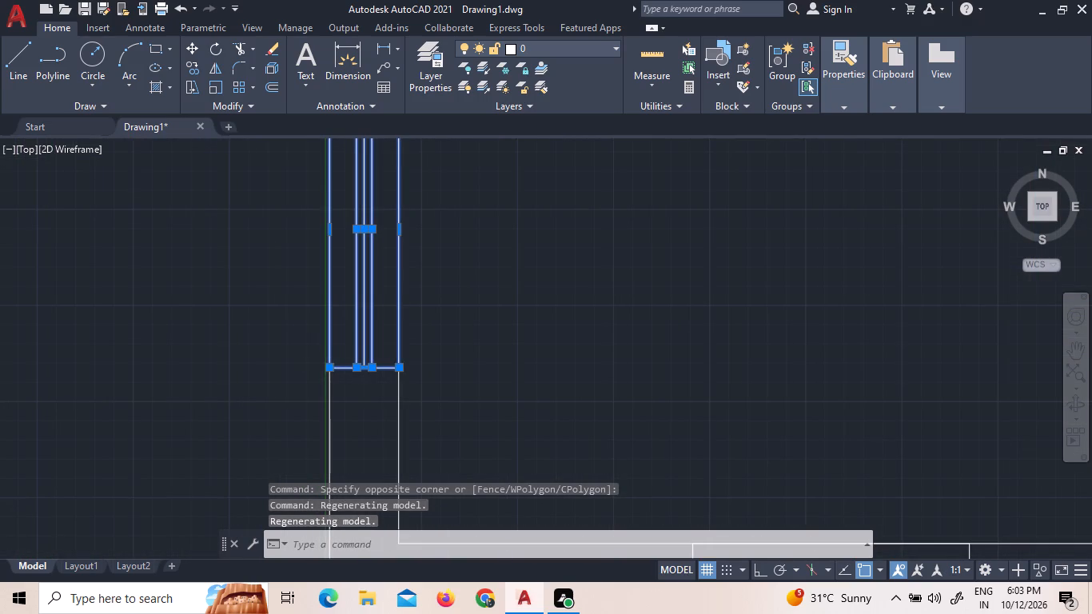
scroll(334, 344, "down", 1)
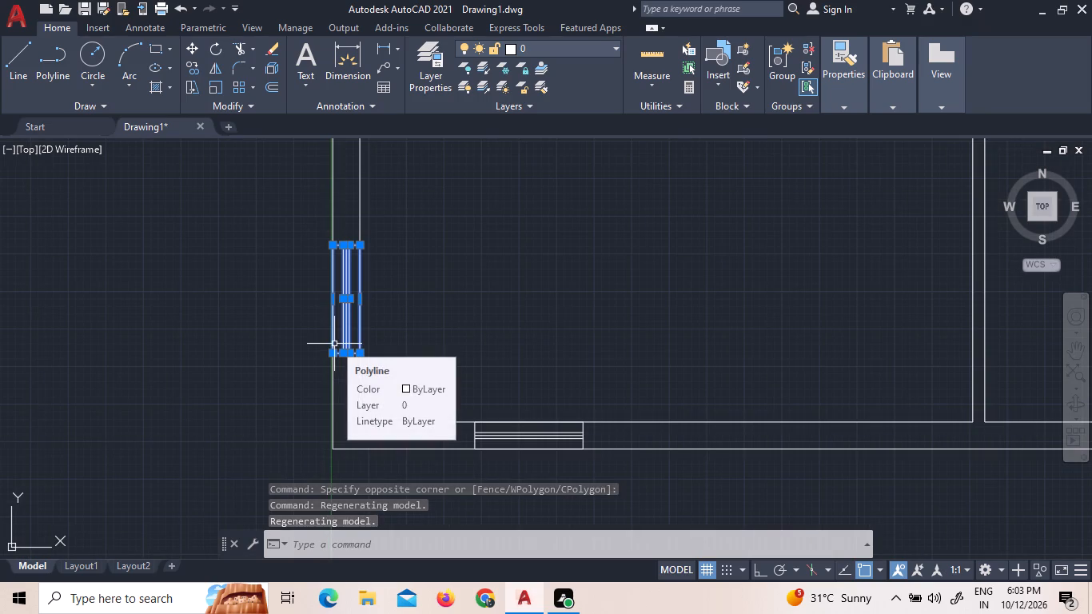
scroll(334, 344, "down", 3)
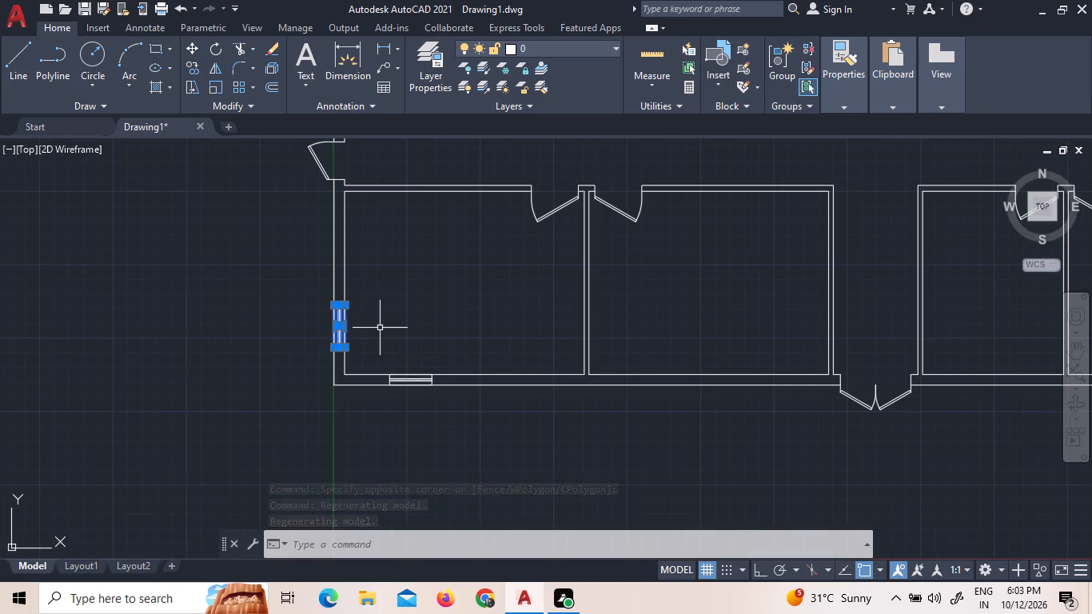
right_click(379, 325)
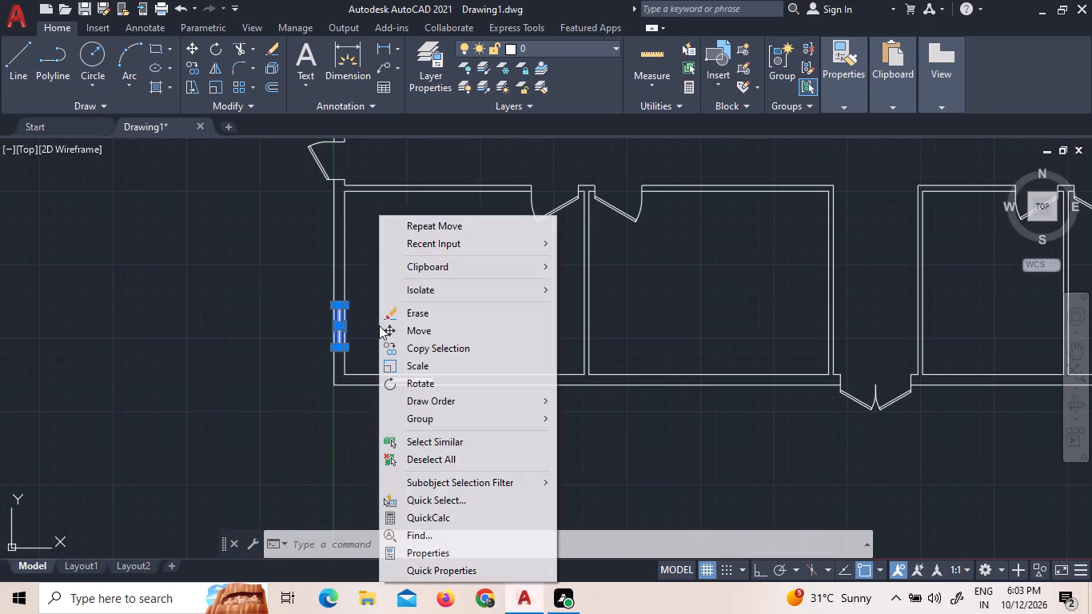
triple_click(256, 284)
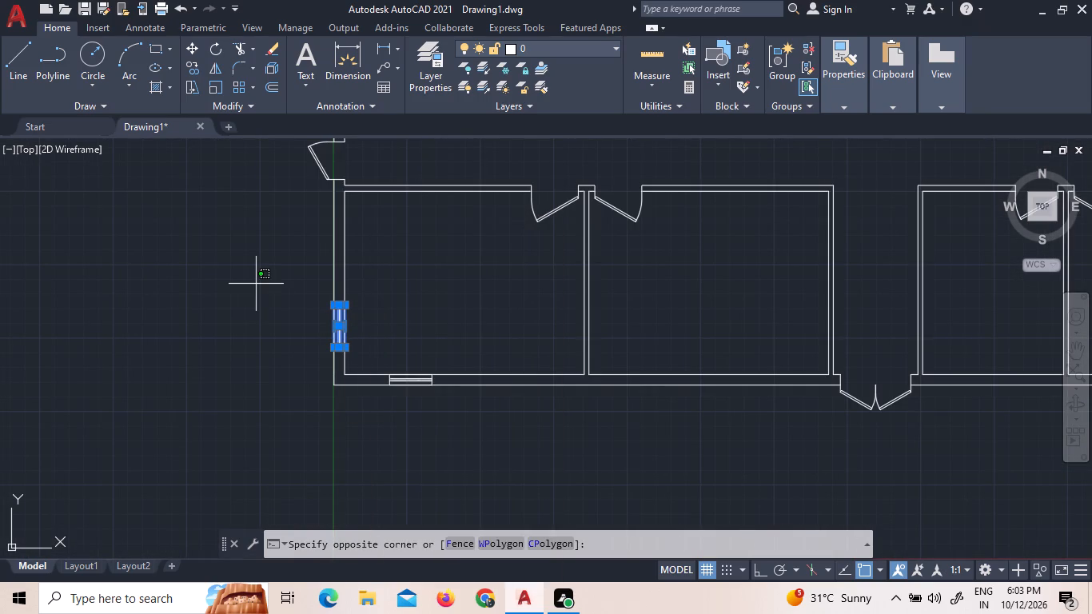
key("Escape")
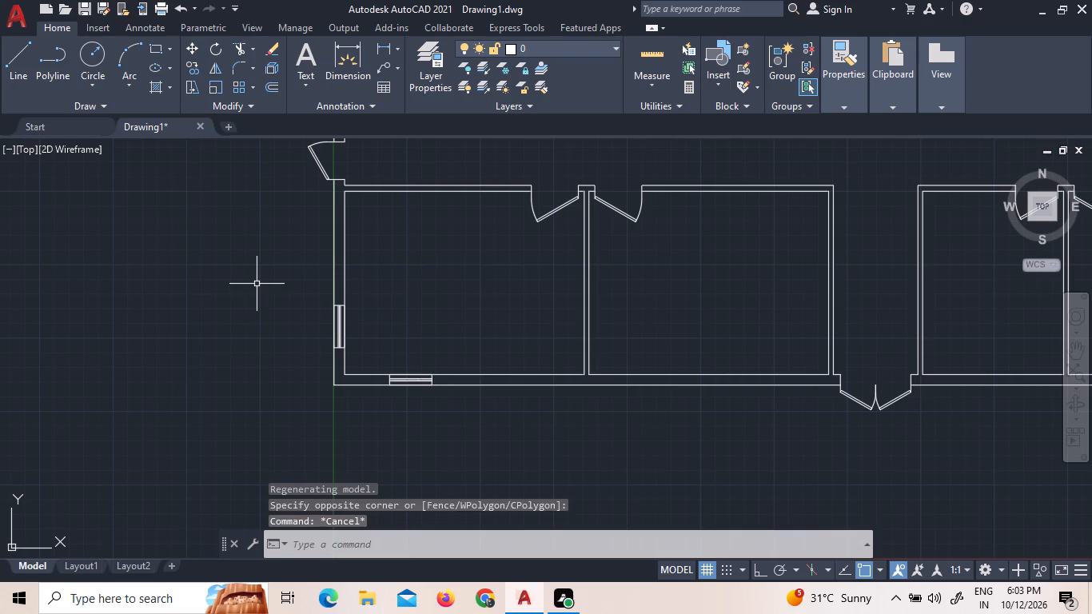
Copy the south wall's window symbol about 22'-2" east with Ortho on, into the south wall of the adjacent room.
scroll(441, 400, "up", 3)
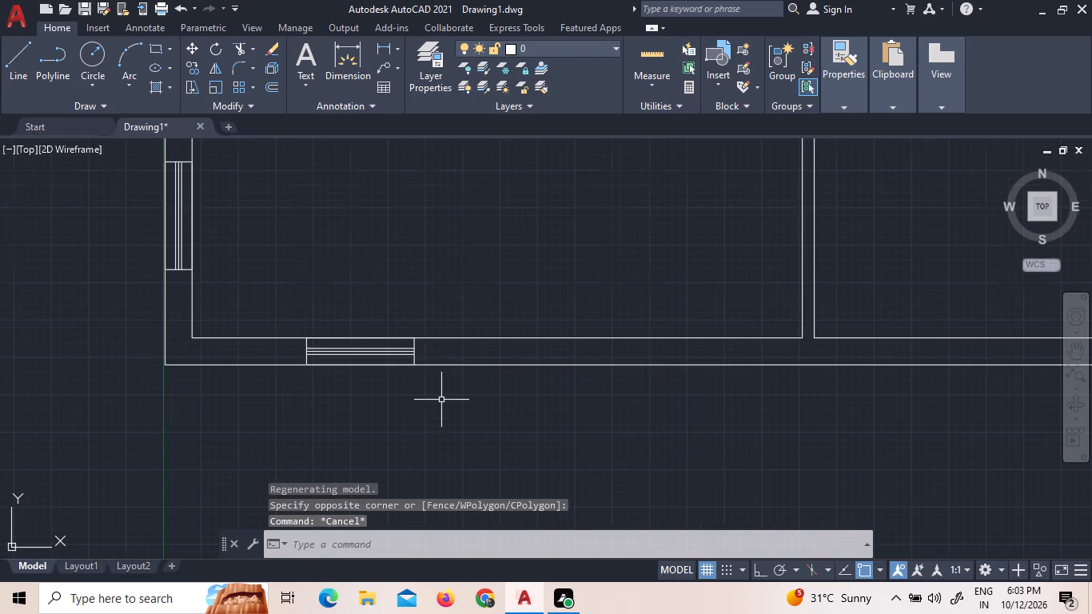
scroll(427, 356, "up", 3)
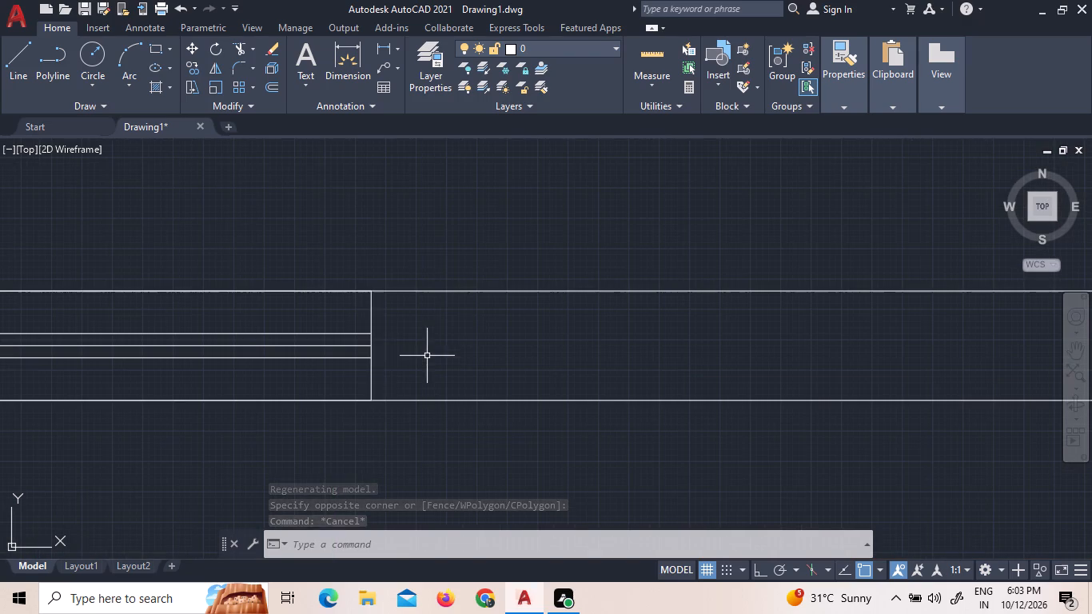
left_click_drag(401, 380, 393, 380)
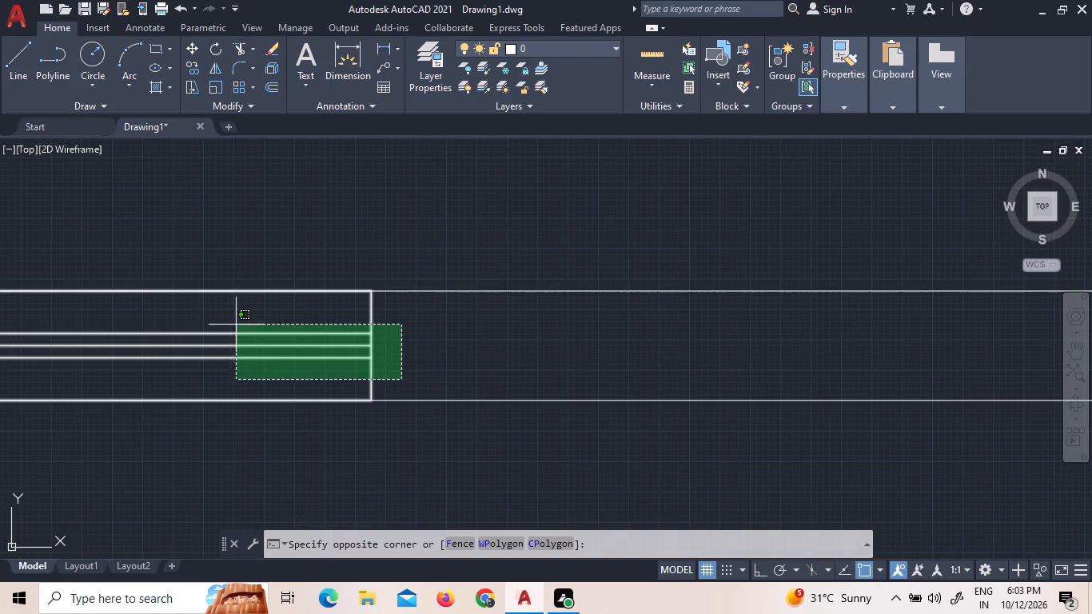
left_click(236, 325)
right_click(263, 325)
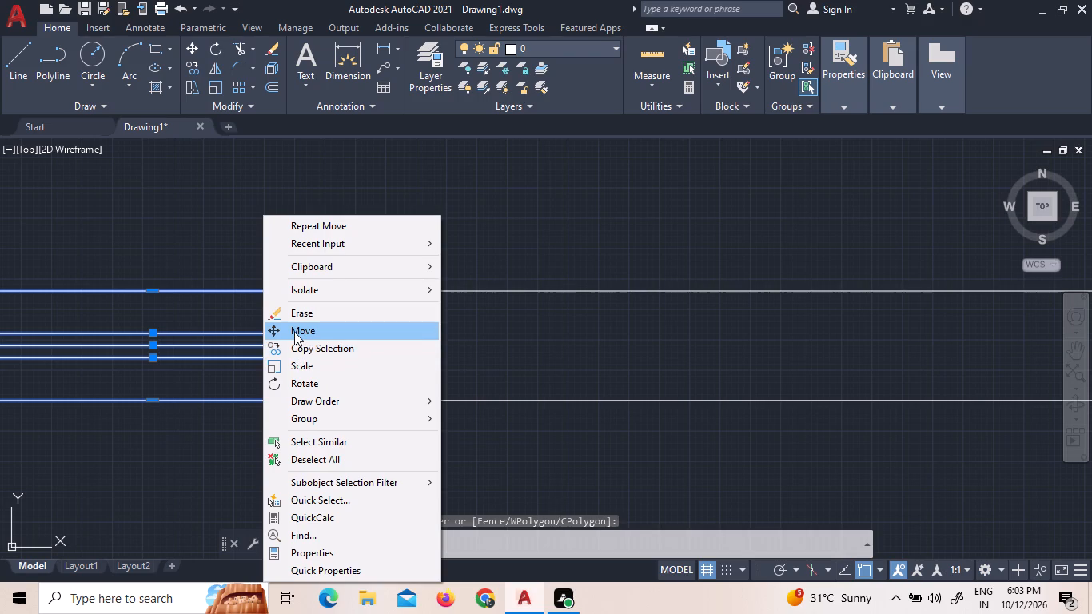
left_click(305, 343)
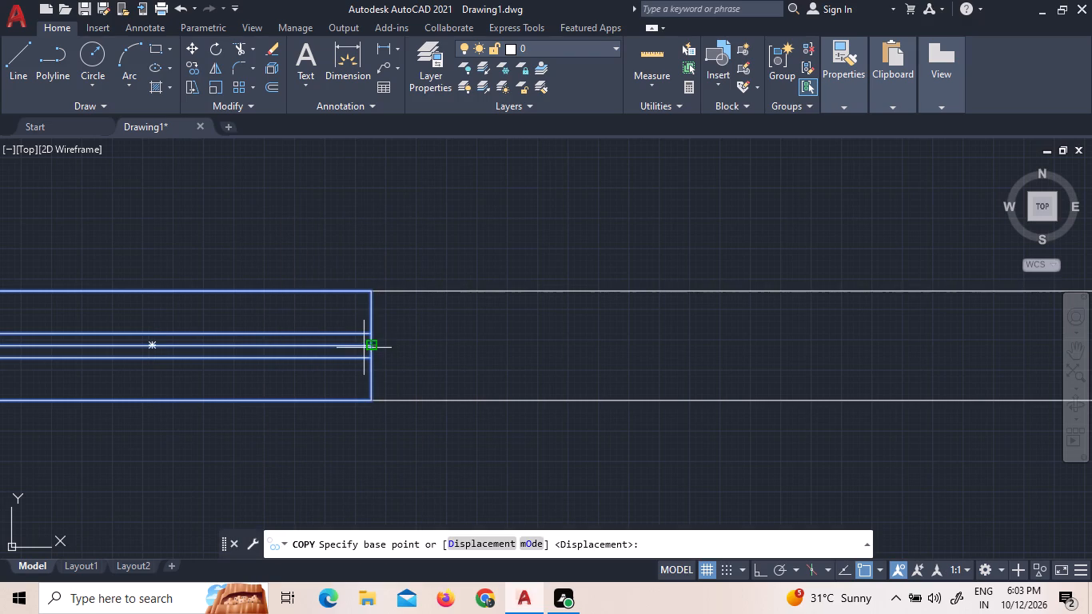
left_click_drag(373, 350, 385, 352)
scroll(558, 423, "down", 2)
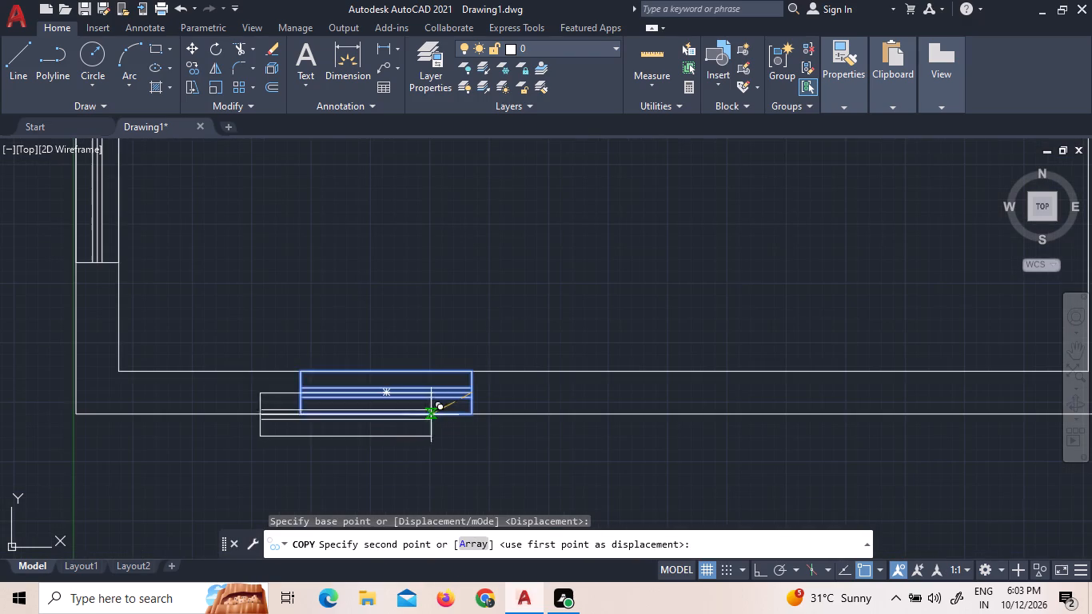
key("F8")
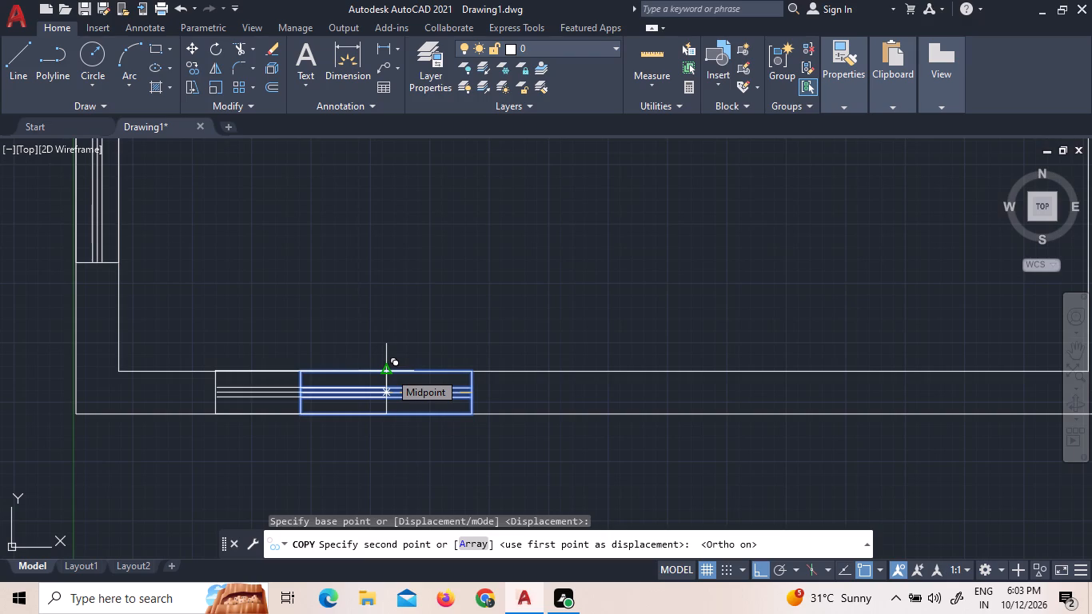
scroll(419, 52, "down", 2)
scroll(406, 380, "down", 1)
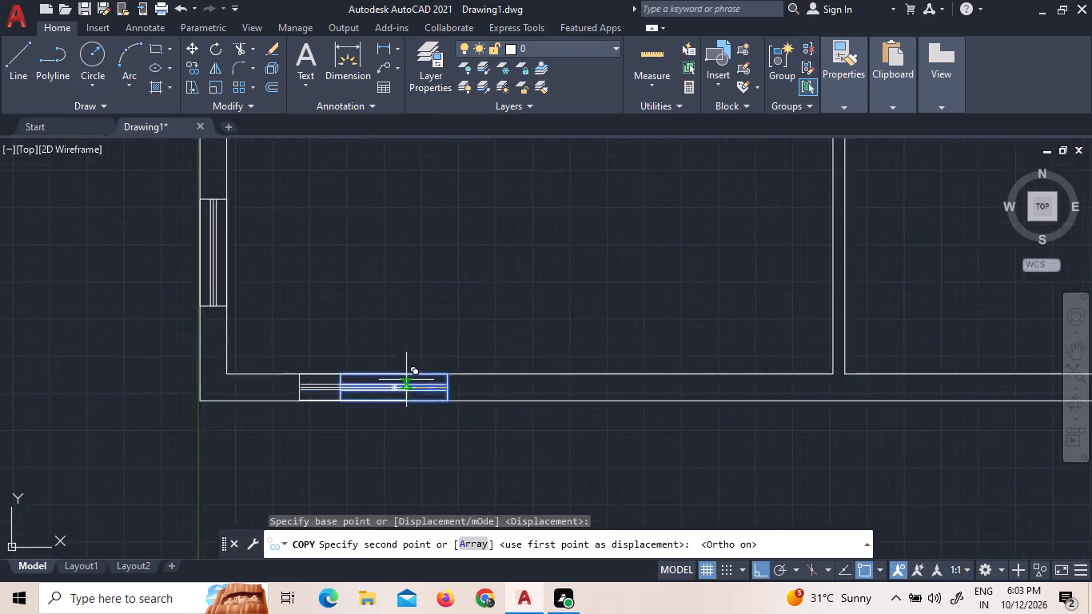
scroll(406, 380, "down", 1)
scroll(468, 386, "up", 1)
scroll(794, 438, "down", 6)
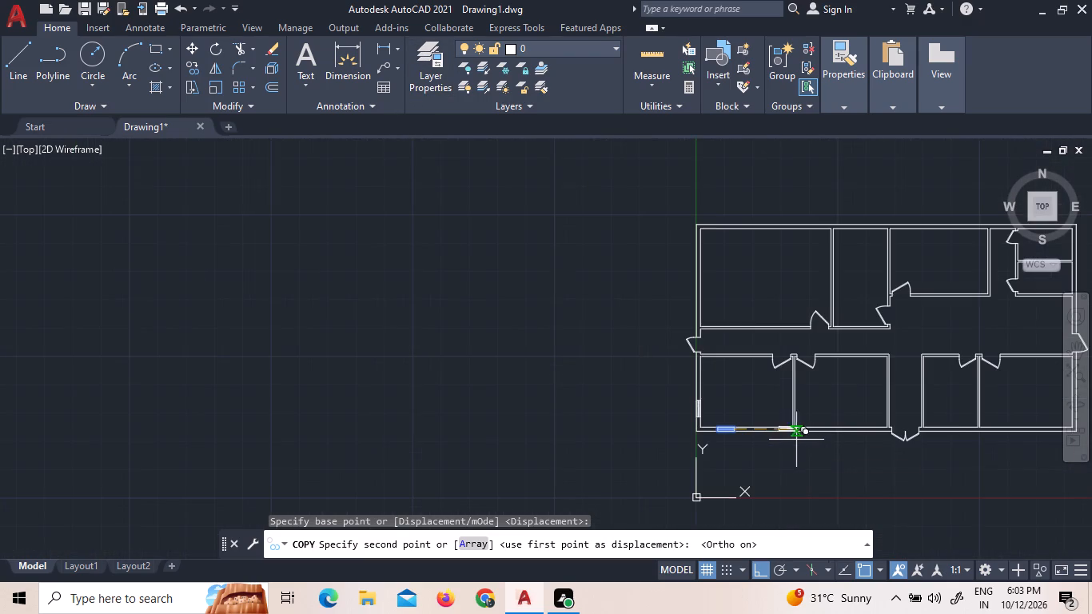
scroll(957, 452, "up", 3)
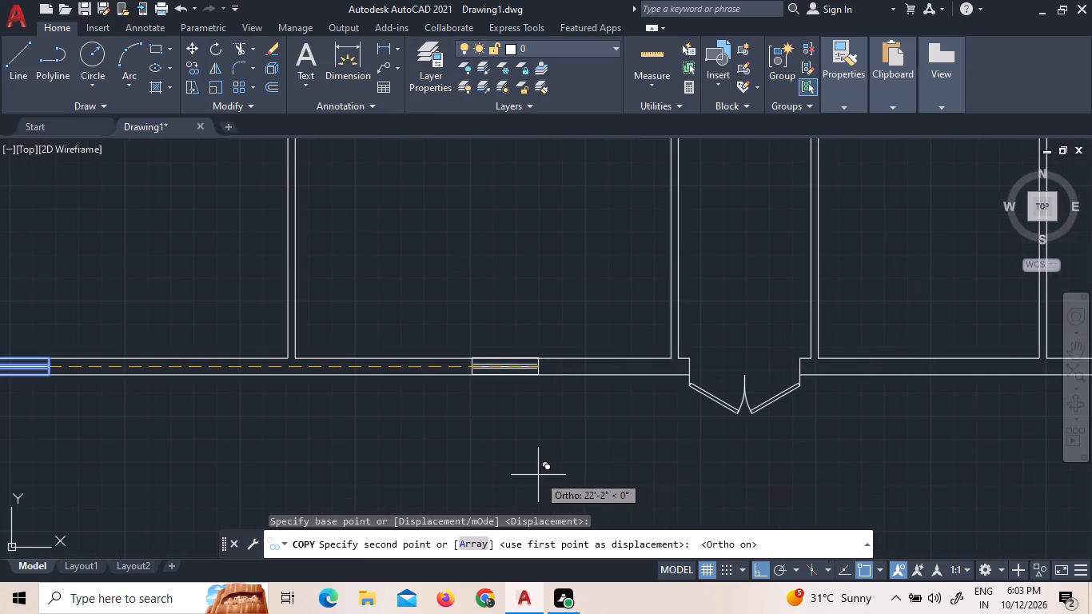
left_click(538, 475)
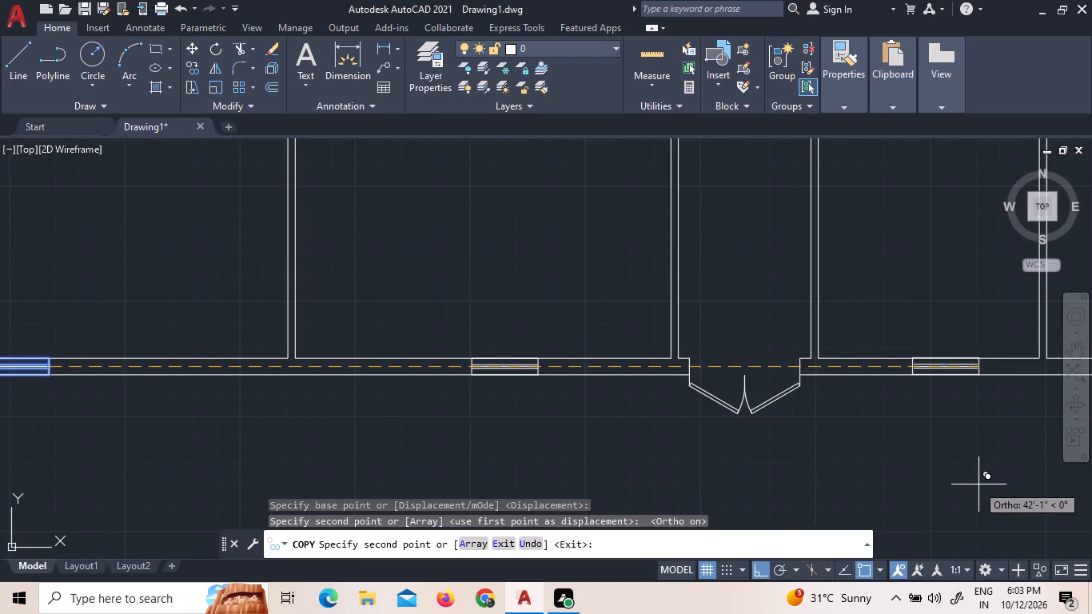
Place two more copies of the window symbol in the south wall, one in each room east of the double-door entrance.
left_click(972, 487)
scroll(859, 502, "down", 3)
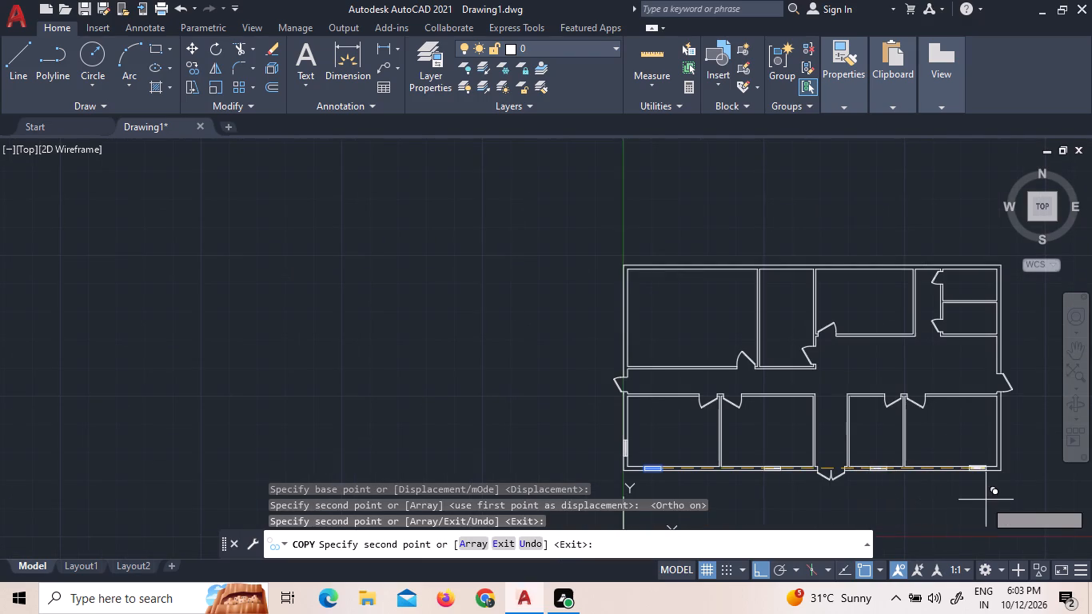
scroll(1010, 494, "up", 2)
left_click(886, 504)
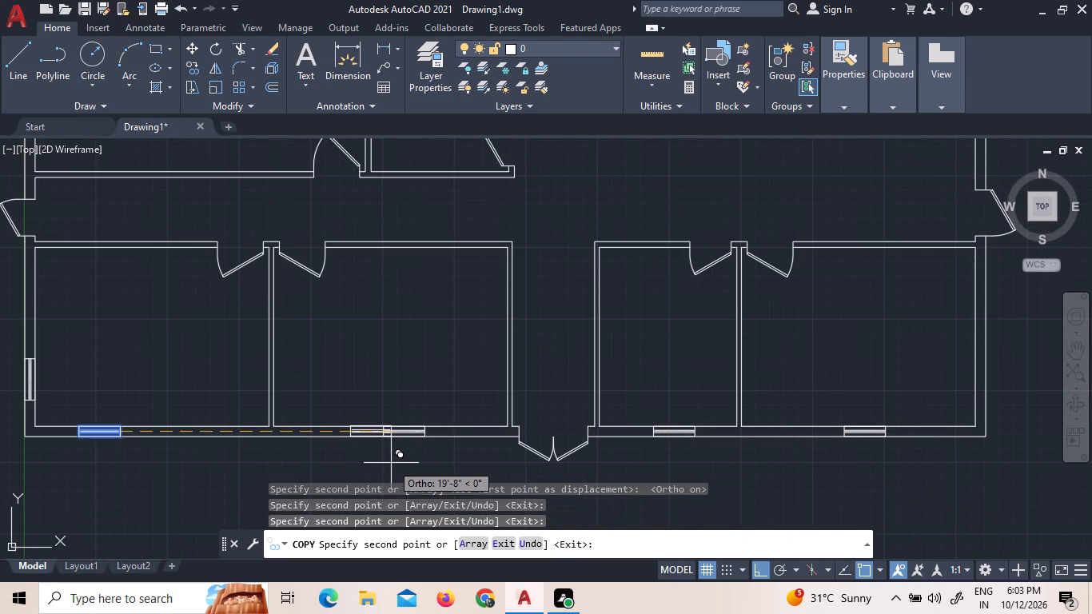
Place another copy about 37'-3" straight north, in the north wall of the northwest room, and end the copying.
scroll(395, 460, "down", 2)
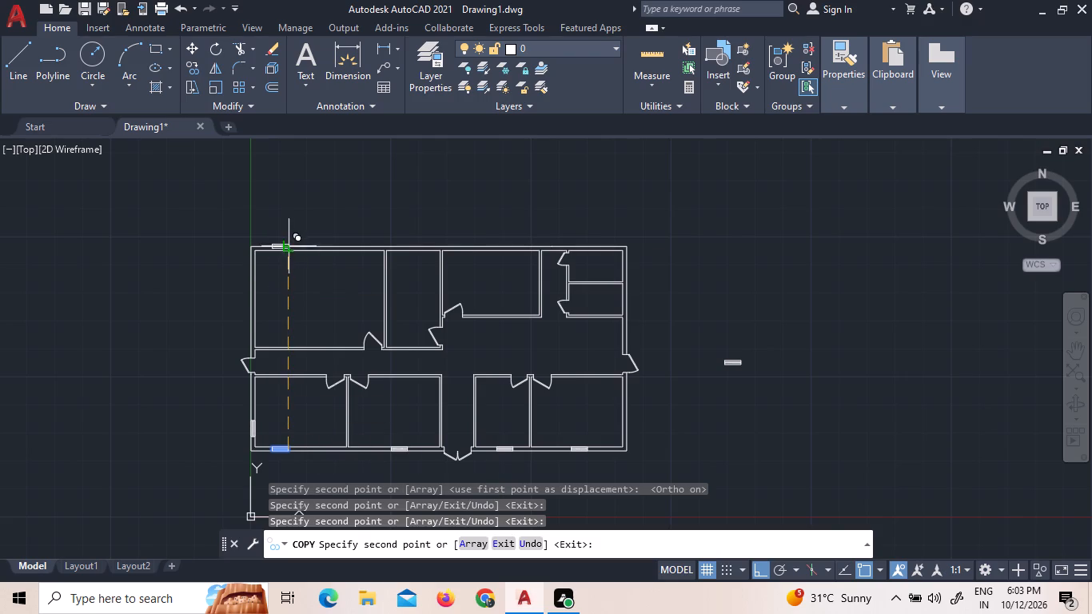
scroll(285, 255, "up", 3)
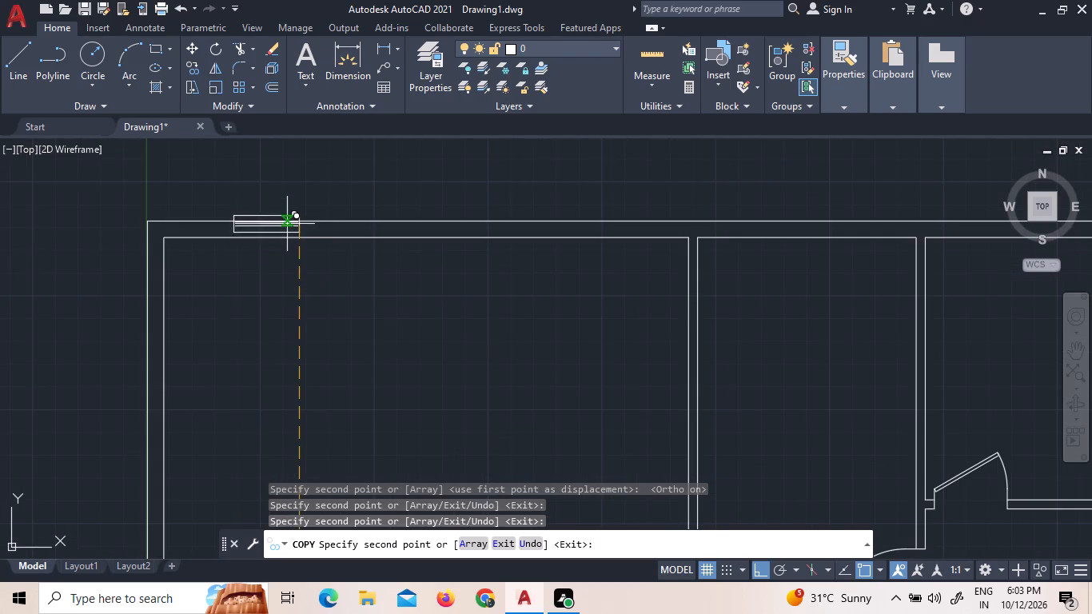
scroll(287, 224, "up", 2)
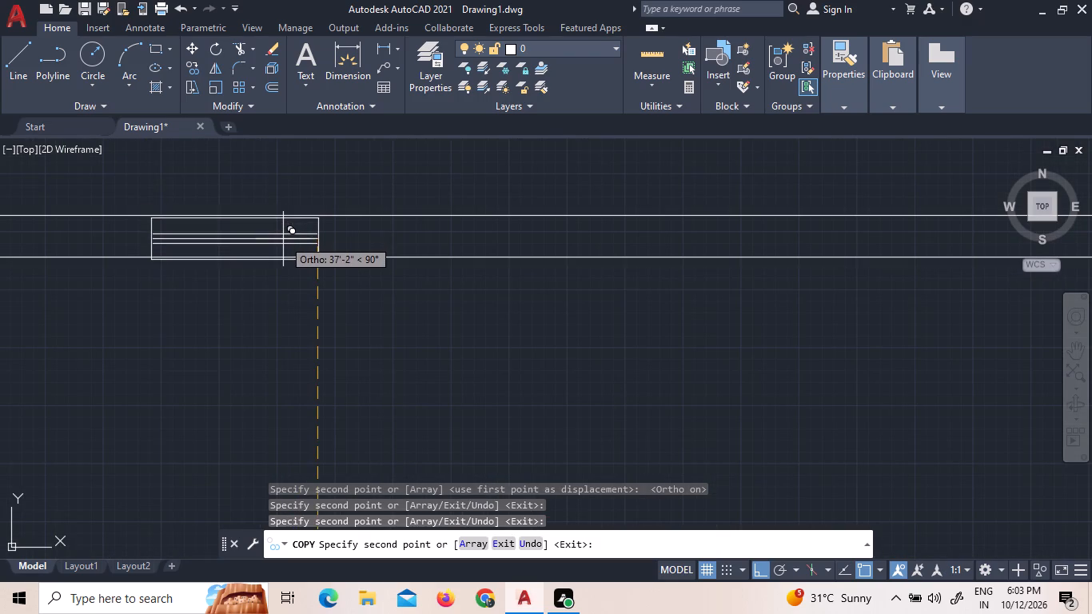
scroll(283, 238, "up", 3)
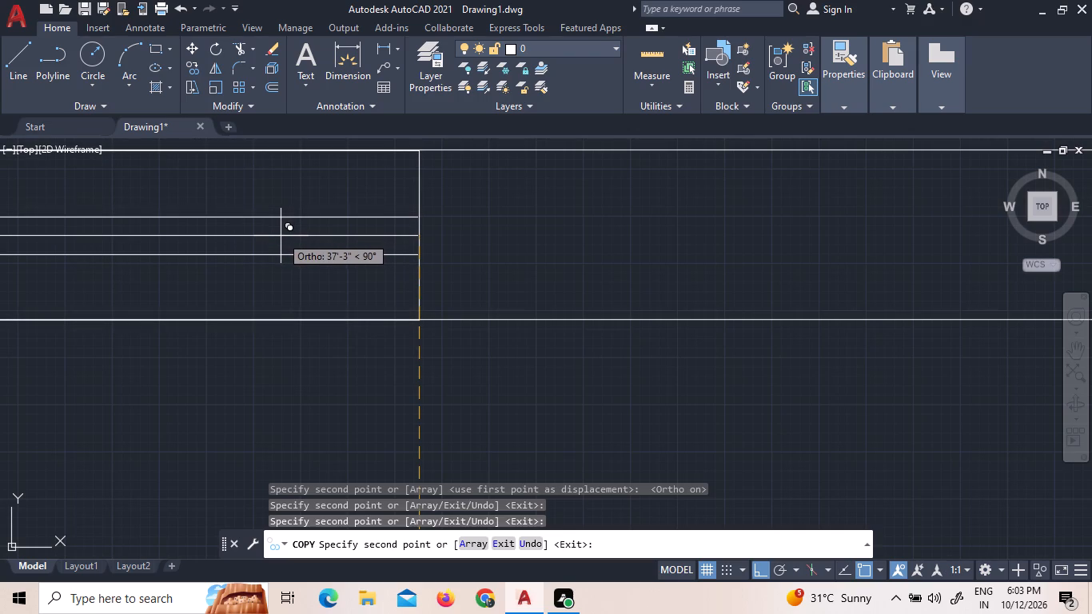
left_click(281, 236)
scroll(397, 266, "down", 2)
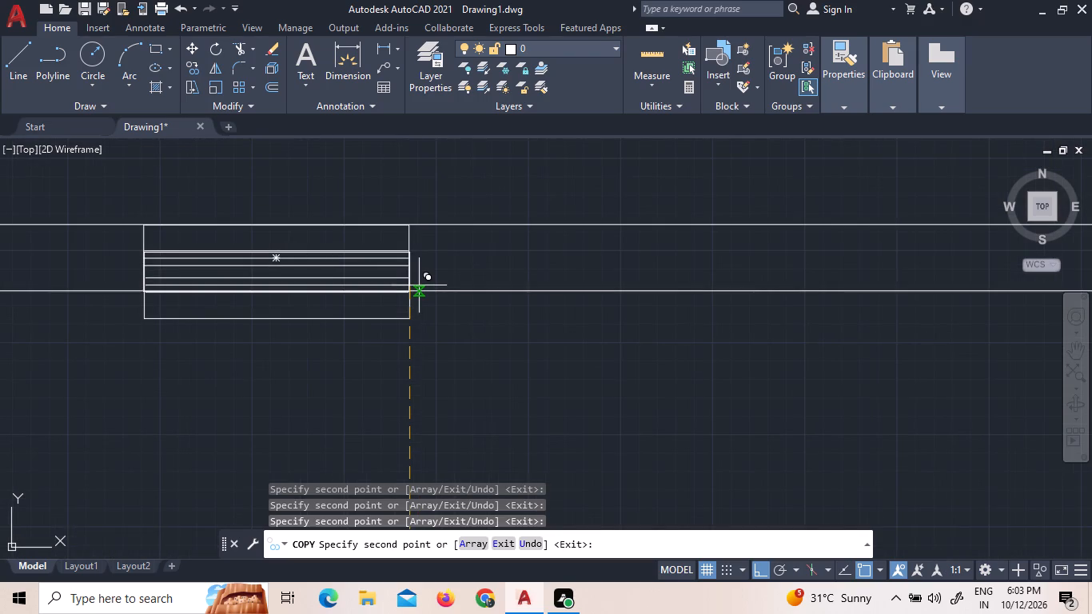
key("Escape")
Move the northwest room's window symbol straight north so its southeast corner lies on the inner face of the north wall.
scroll(397, 282, "up", 4)
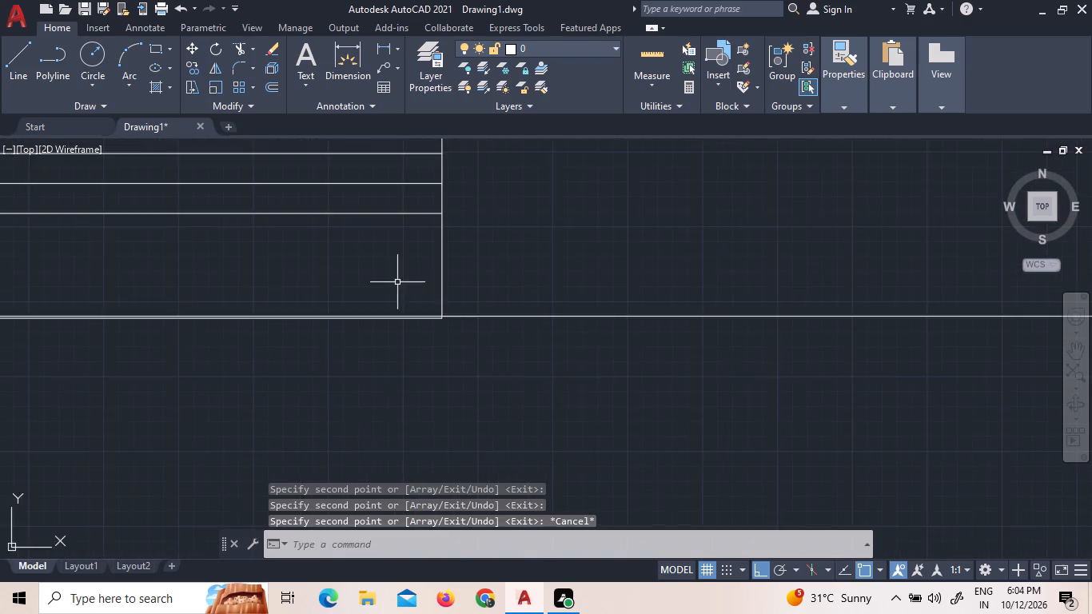
left_click(501, 285)
scroll(388, 250, "down", 2)
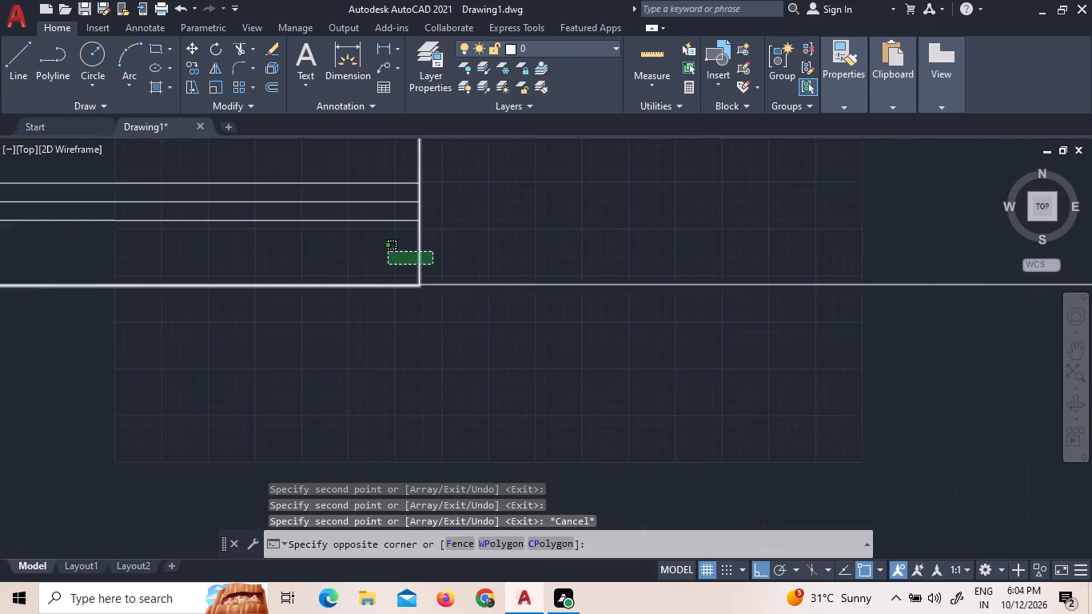
left_click(345, 170)
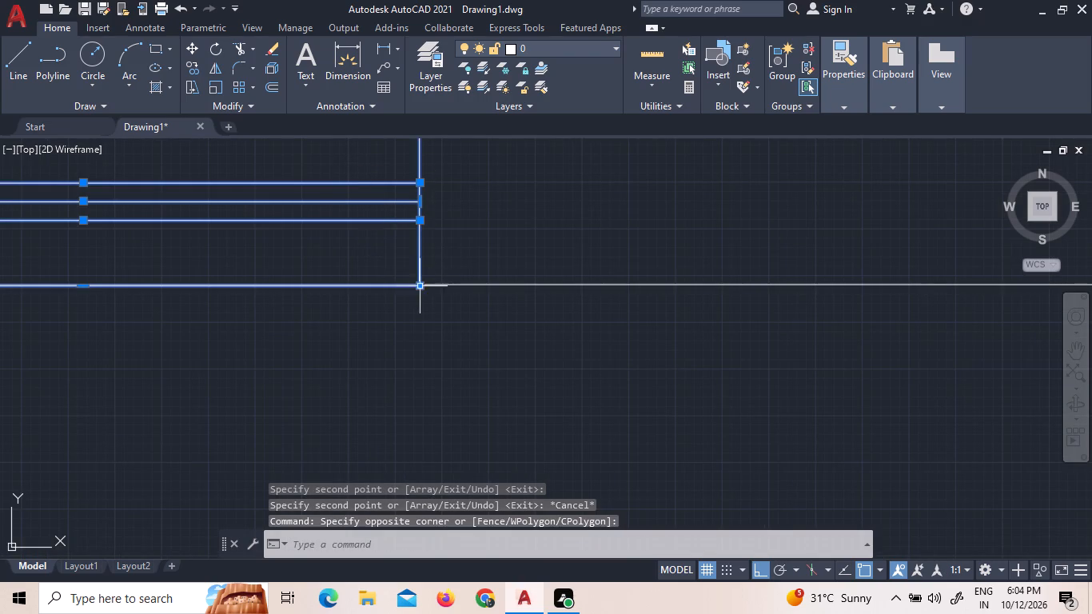
scroll(416, 289, "up", 6)
right_click(573, 321)
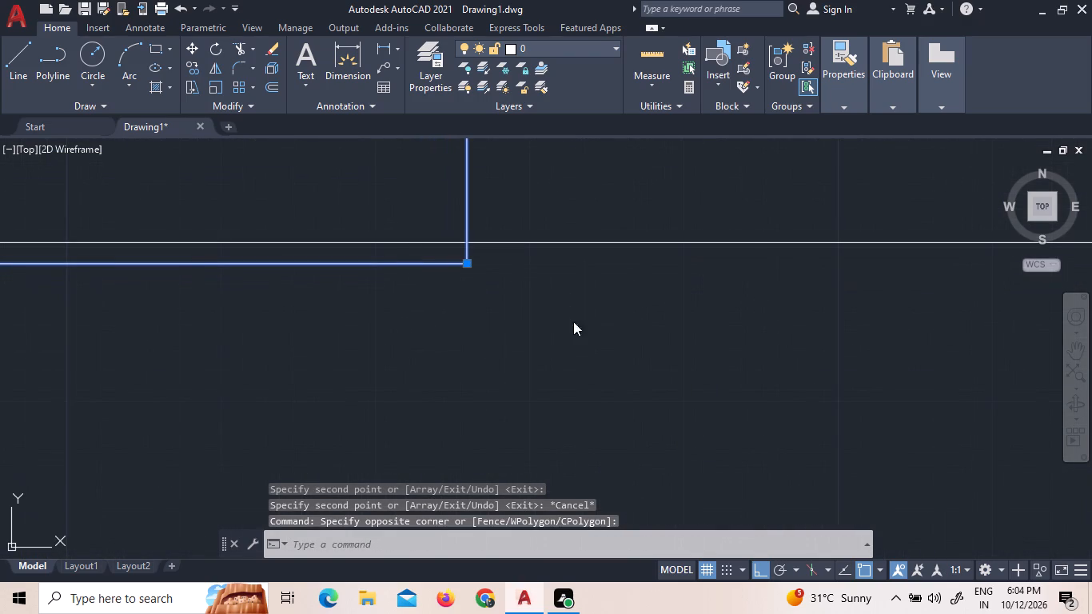
left_click(600, 326)
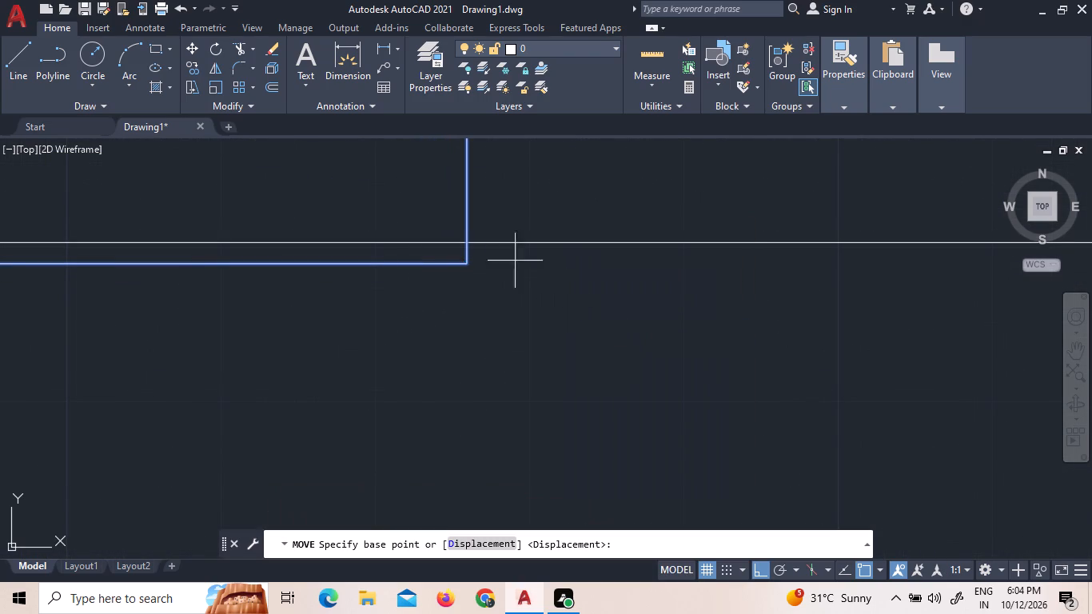
left_click(470, 266)
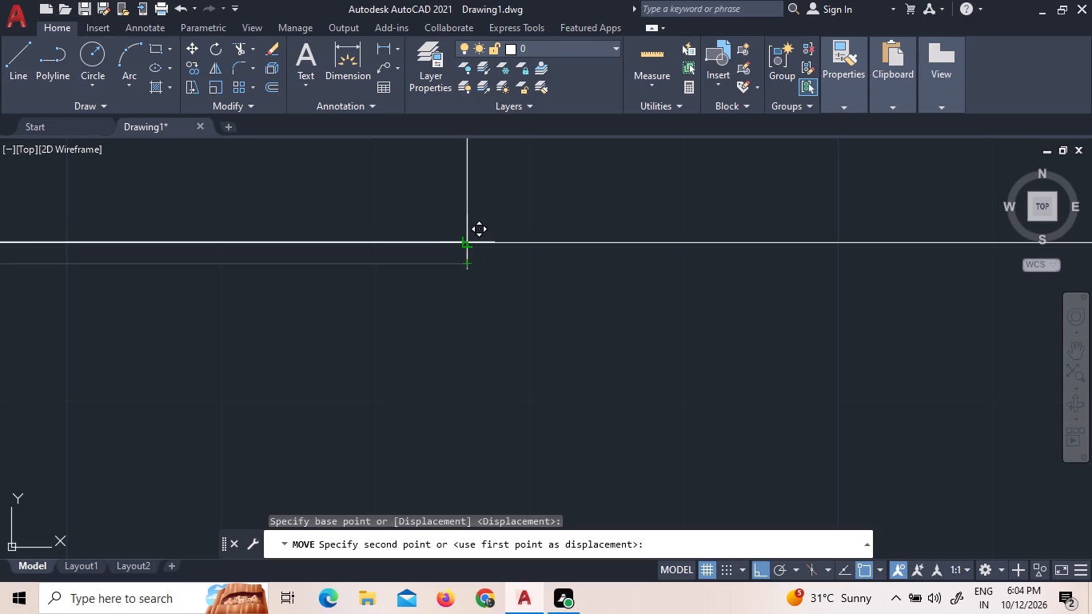
scroll(467, 240, "up", 3)
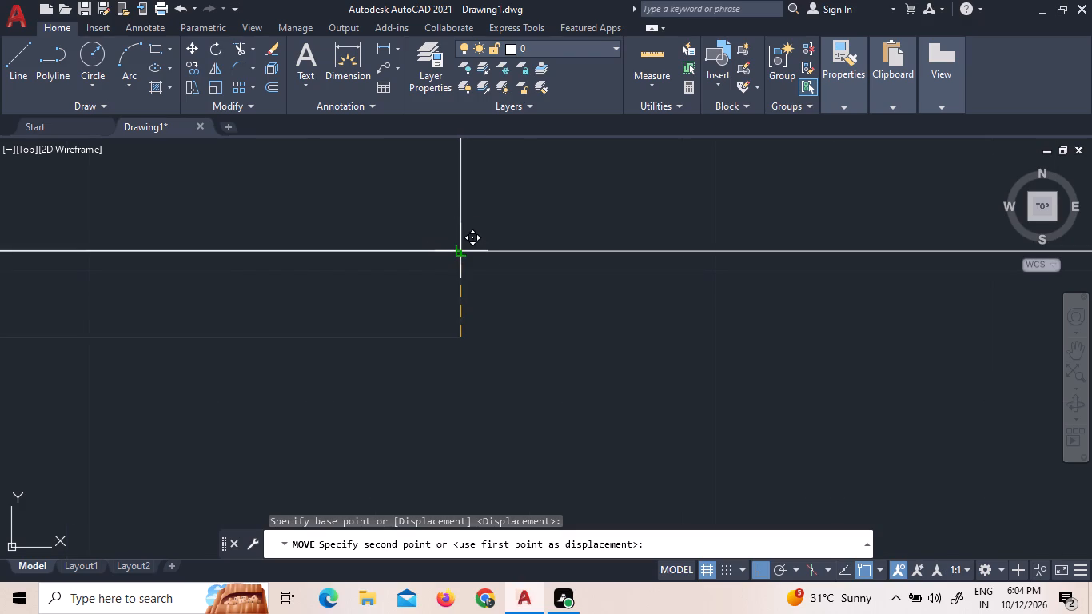
left_click(460, 250)
Copy the northwest room's window symbol about 25' and 41' east along the north wall, one into each of the next two rooms.
scroll(488, 286, "down", 10)
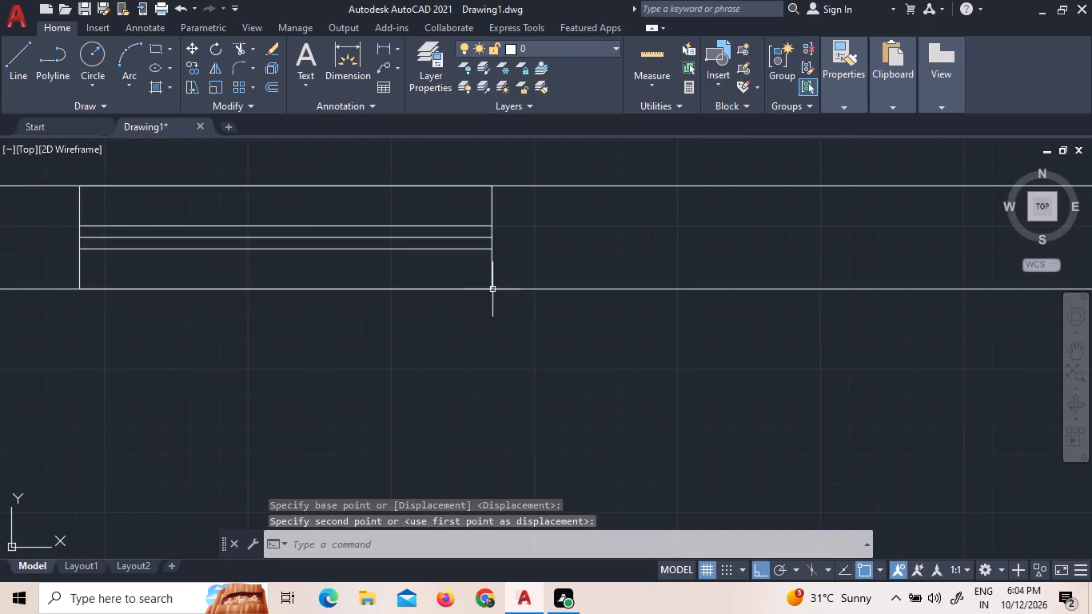
left_click(536, 262)
left_click(340, 209)
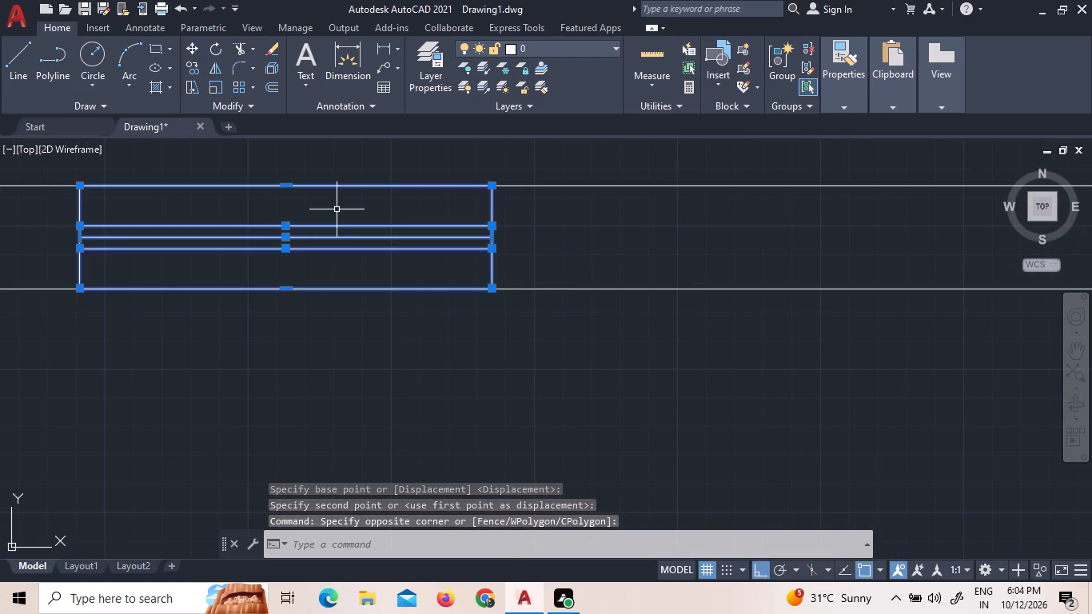
right_click(333, 209)
left_click(392, 349)
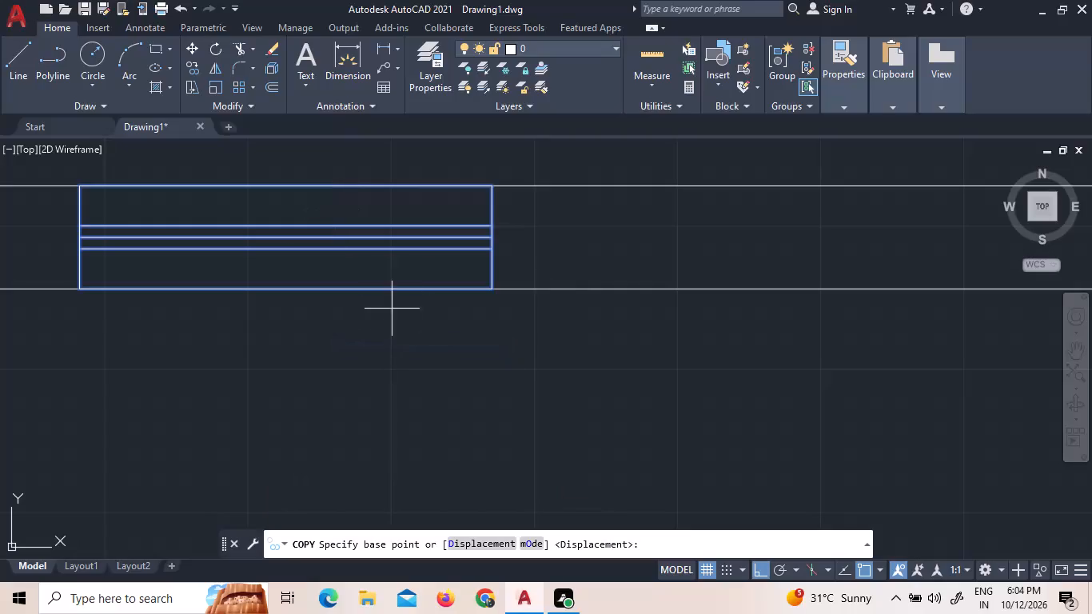
left_click(493, 240)
scroll(647, 328, "down", 6)
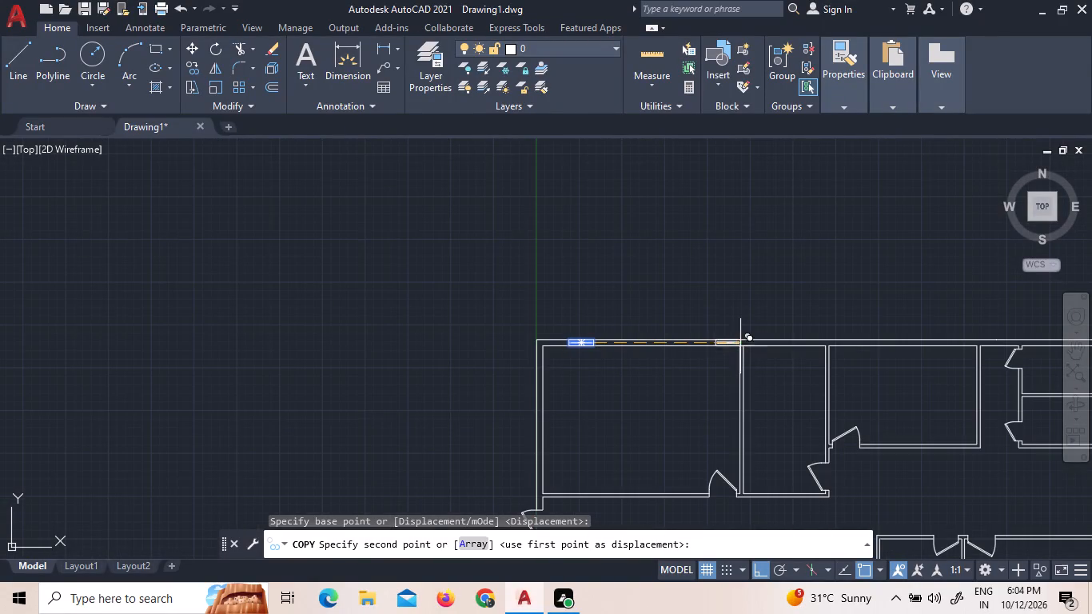
scroll(810, 371, "up", 2)
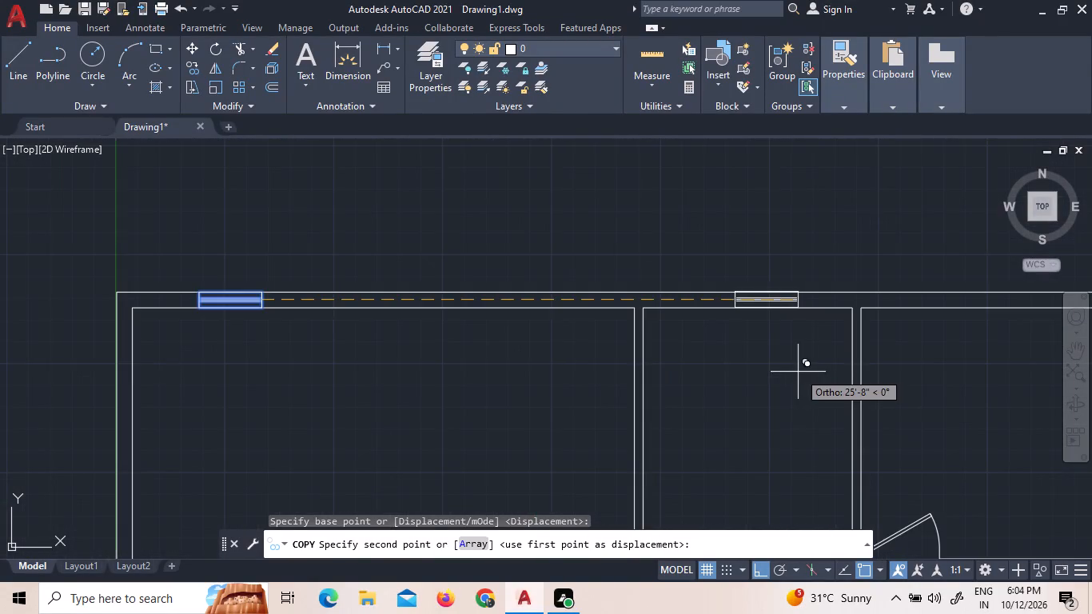
scroll(790, 373, "up", 1)
left_click(787, 375)
scroll(799, 381, "down", 3)
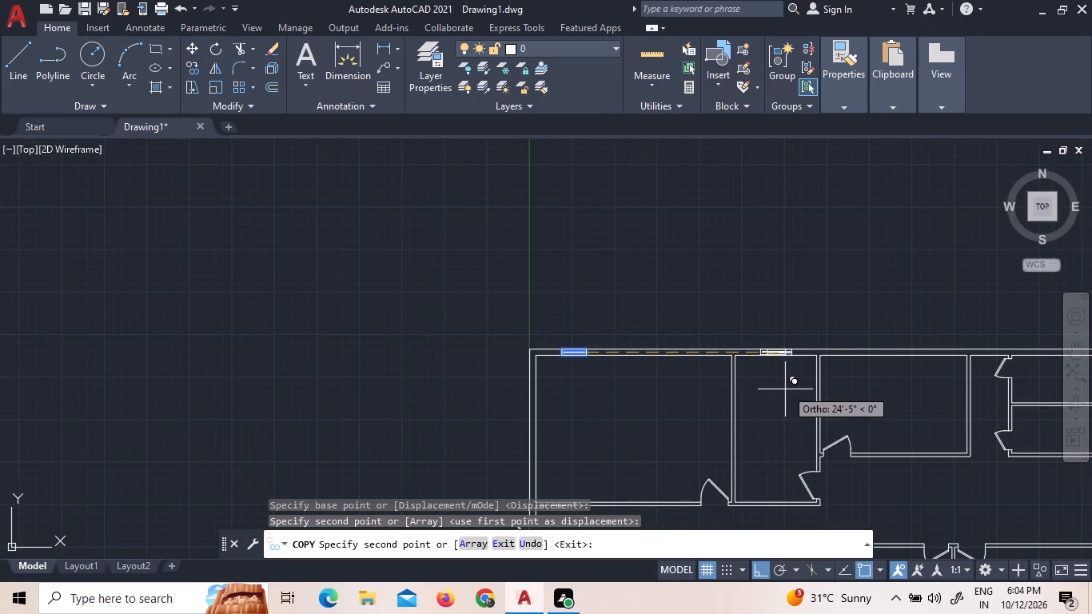
scroll(923, 419, "up", 3)
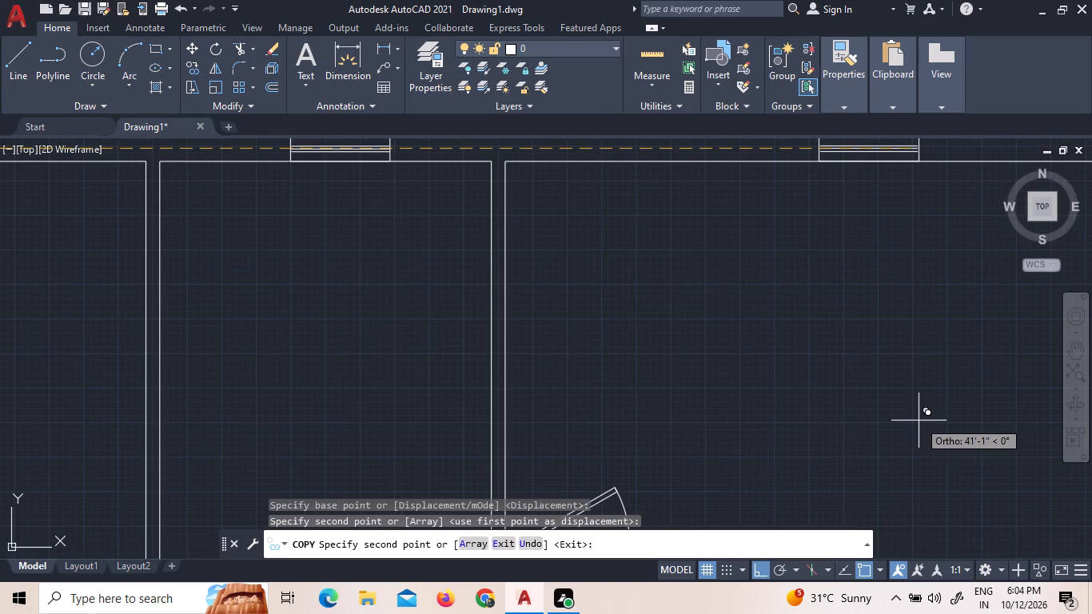
left_click(915, 425)
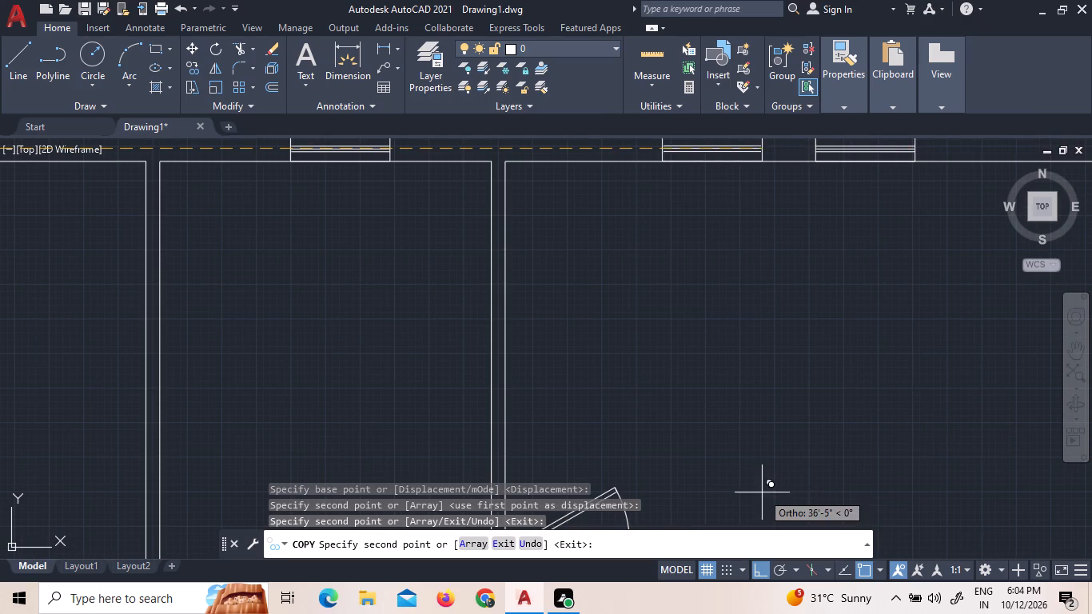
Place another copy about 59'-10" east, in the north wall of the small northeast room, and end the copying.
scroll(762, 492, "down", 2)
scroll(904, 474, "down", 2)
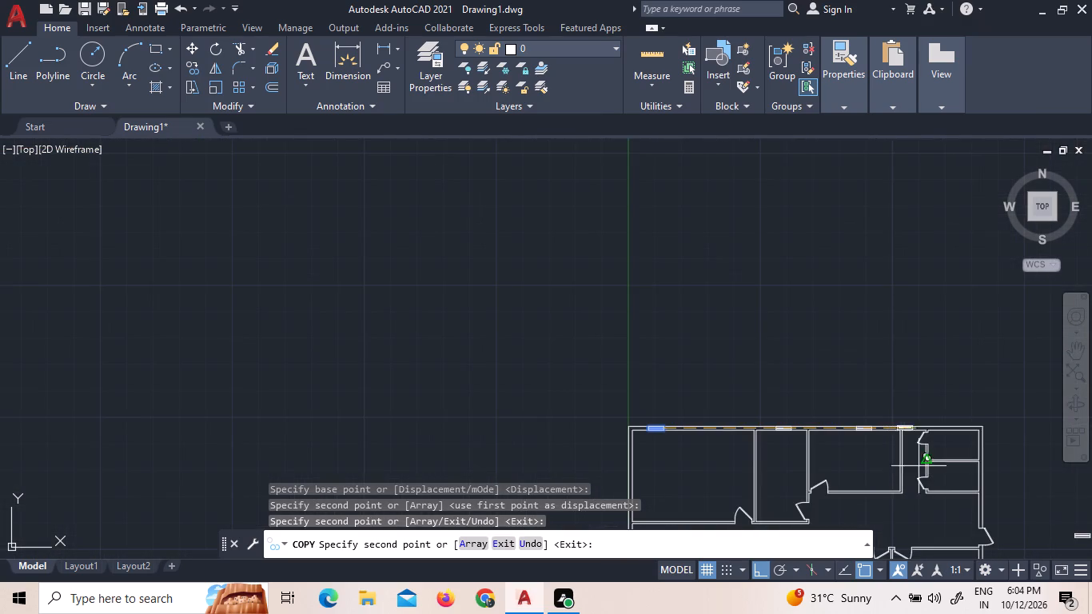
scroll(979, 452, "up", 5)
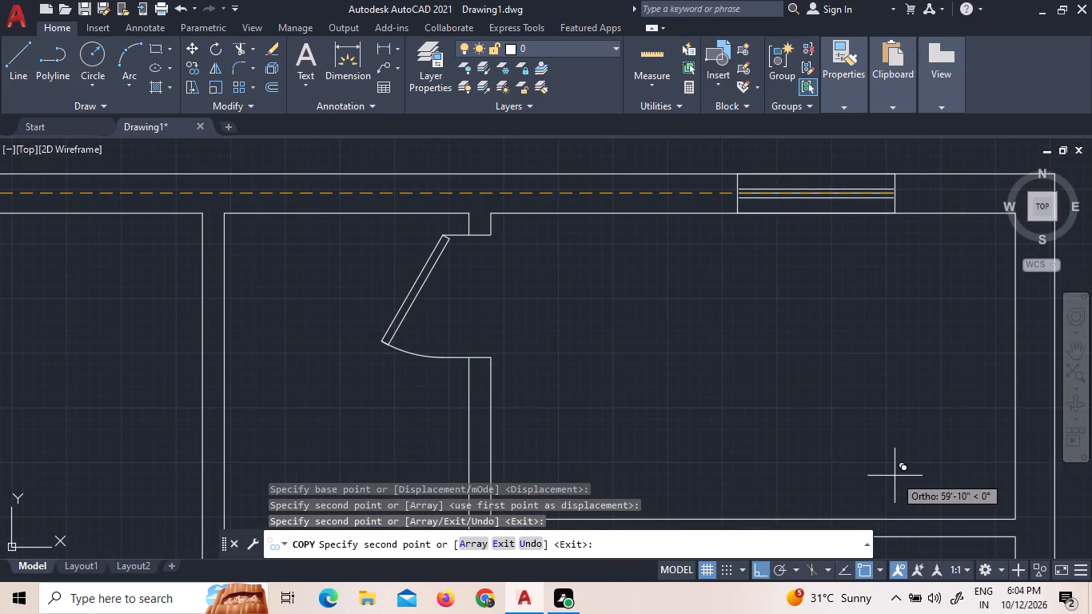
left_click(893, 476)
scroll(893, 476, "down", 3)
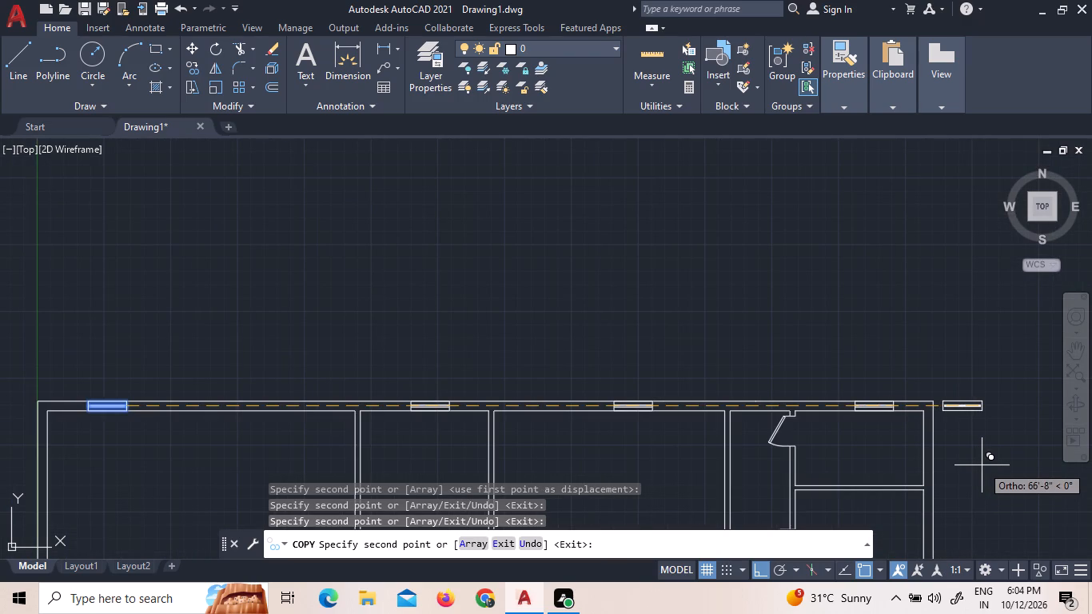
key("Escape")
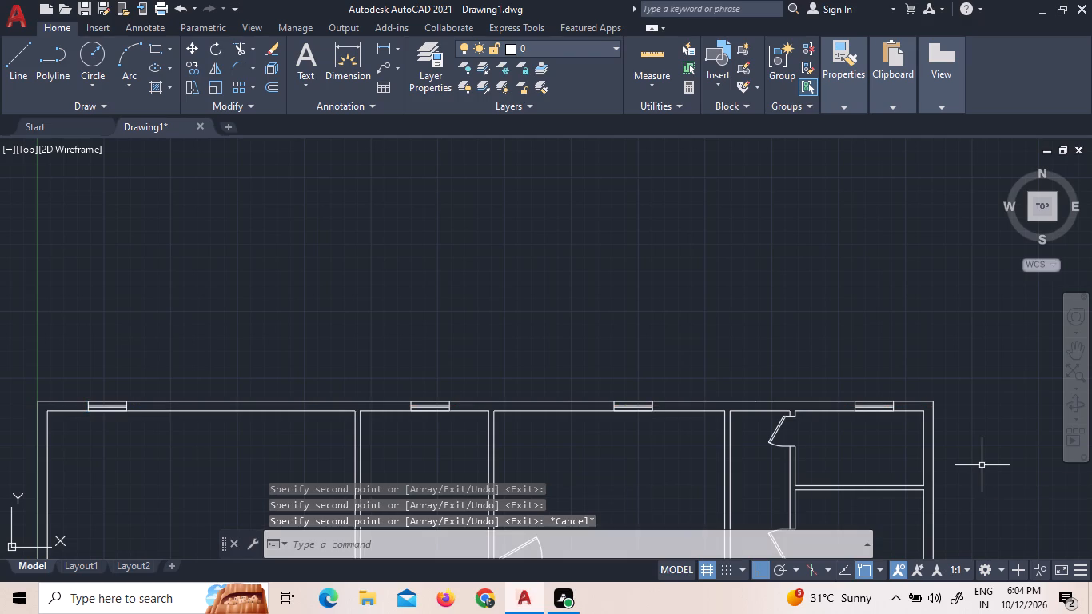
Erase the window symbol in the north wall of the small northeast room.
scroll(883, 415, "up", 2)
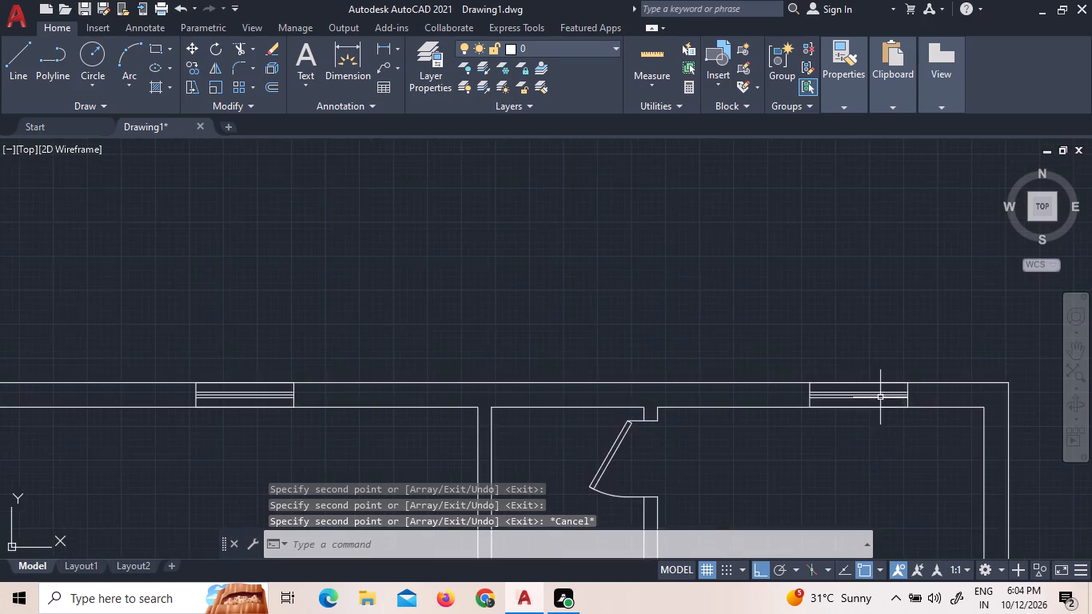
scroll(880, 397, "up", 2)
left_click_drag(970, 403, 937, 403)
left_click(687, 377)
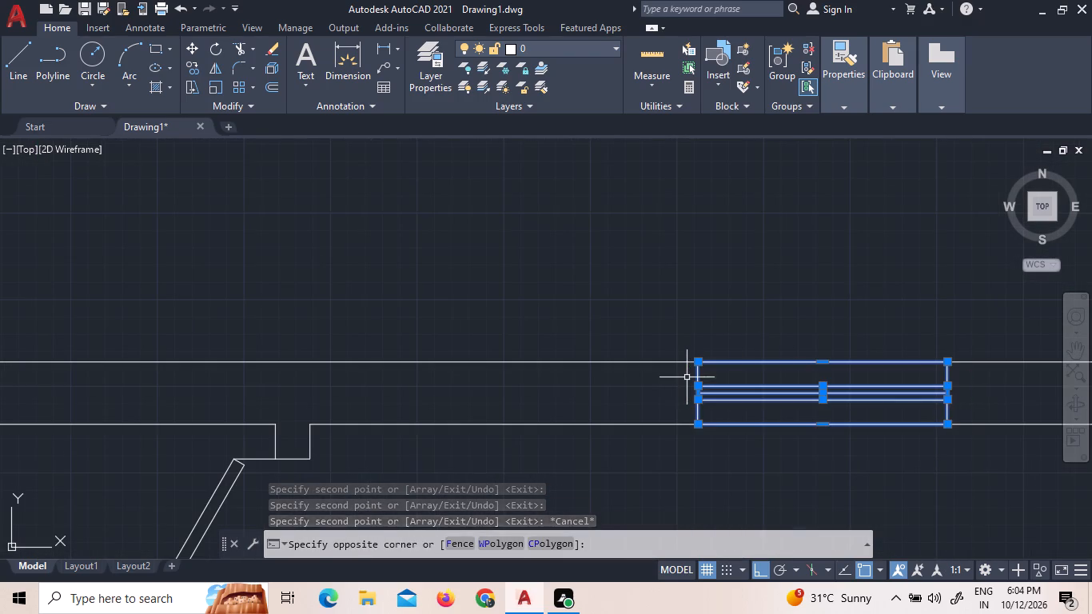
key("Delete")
Move the southeast room's complete window symbol, including its inner lines, east along the south wall to just short of the east wall.
scroll(483, 479, "down", 1)
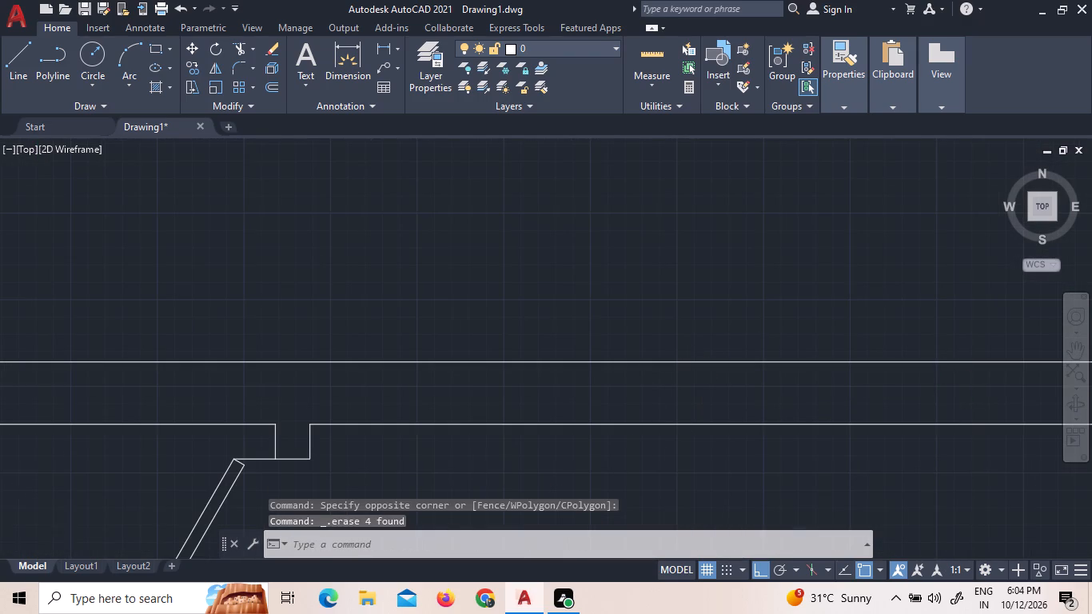
scroll(524, 417, "down", 5)
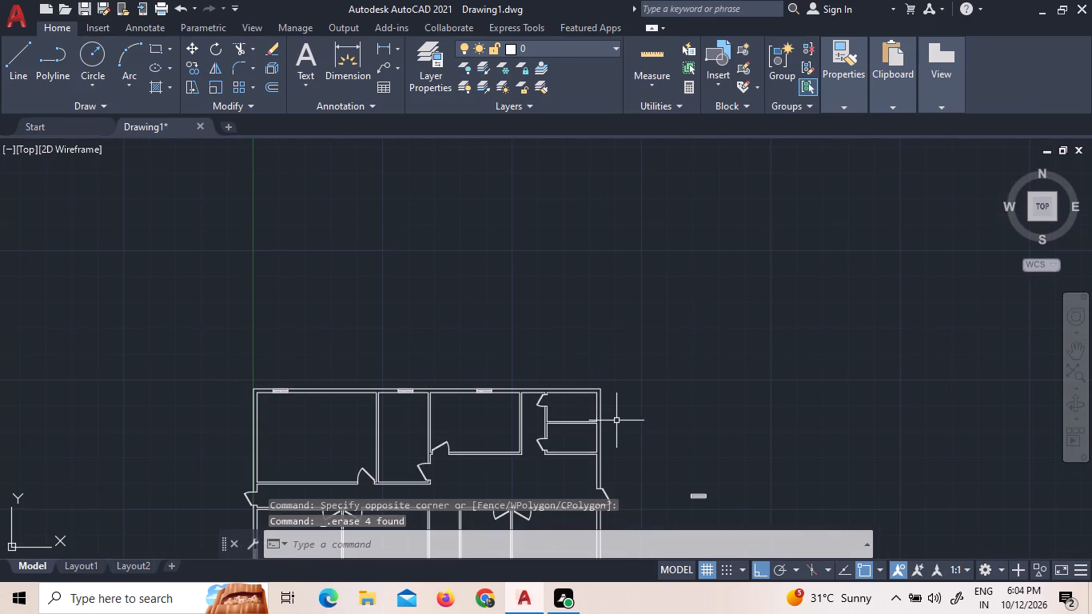
scroll(596, 444, "down", 3)
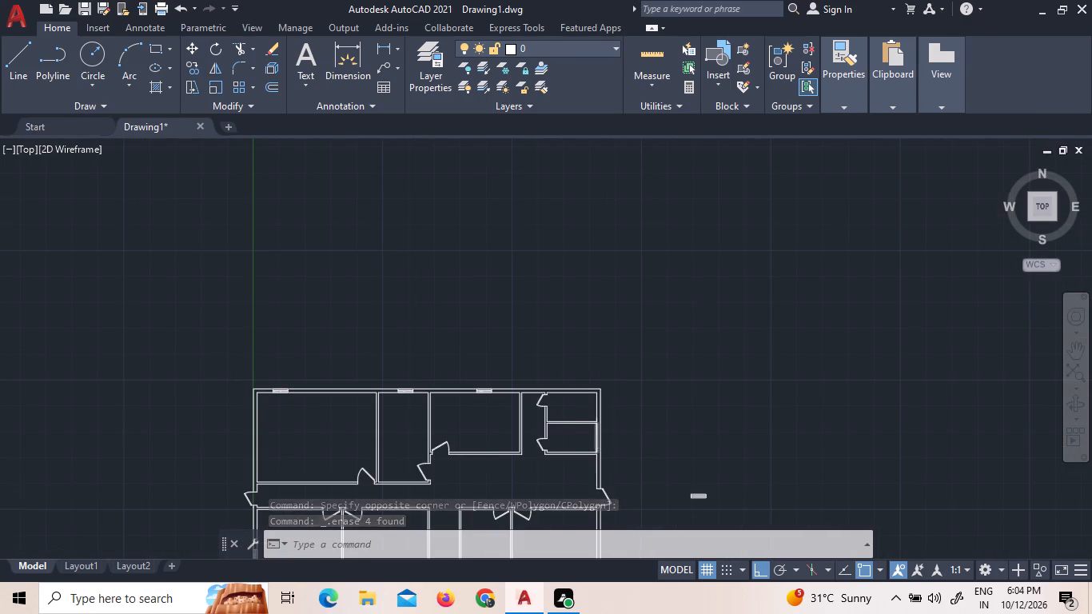
scroll(573, 514, "up", 6)
left_click(743, 273)
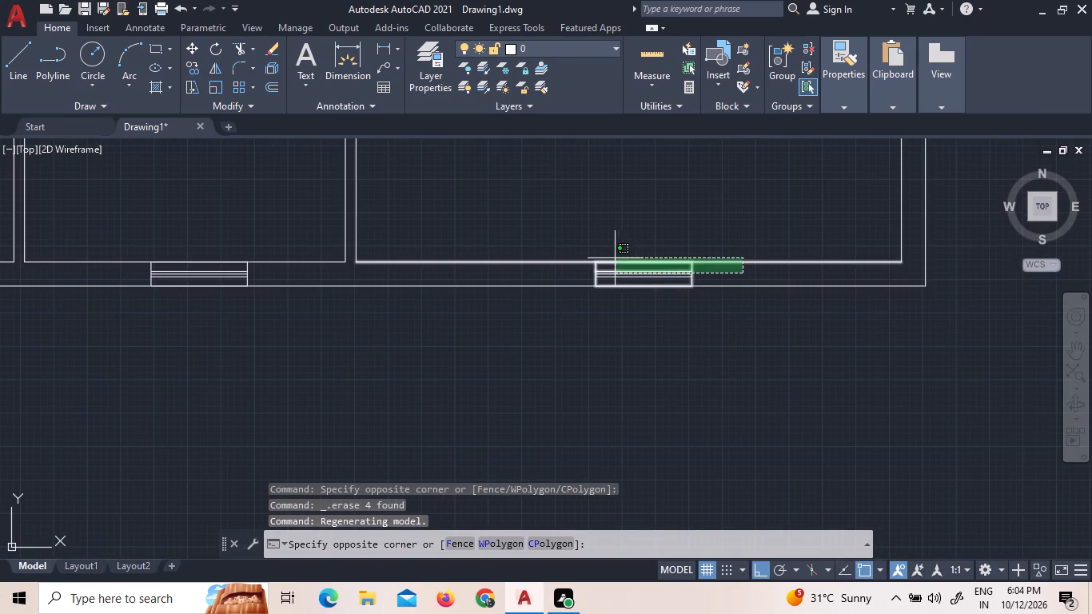
left_click(568, 267)
scroll(600, 276, "up", 3)
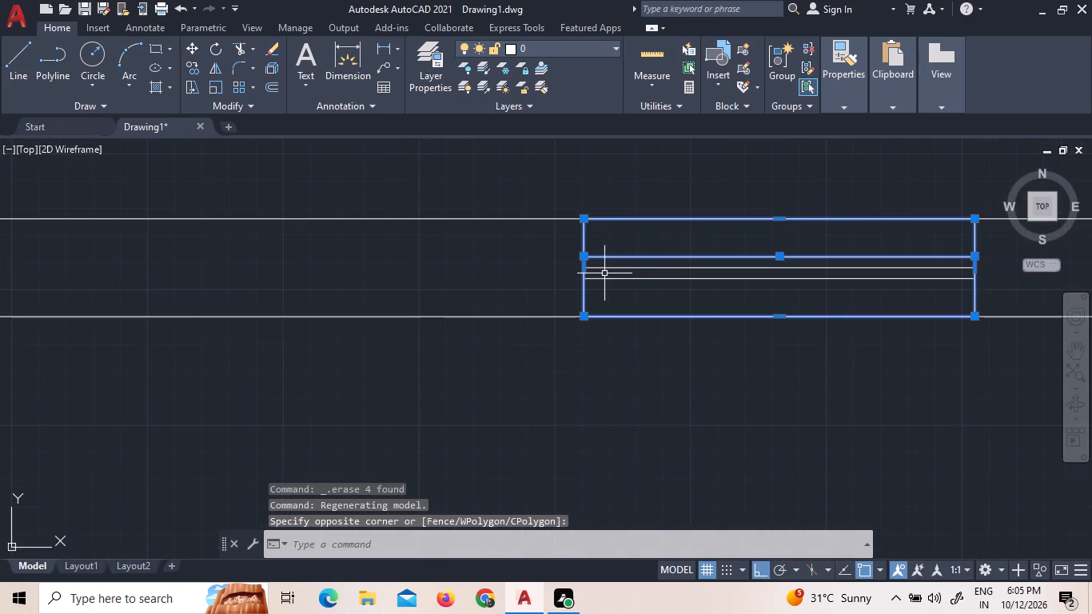
left_click(601, 276)
left_click(603, 267)
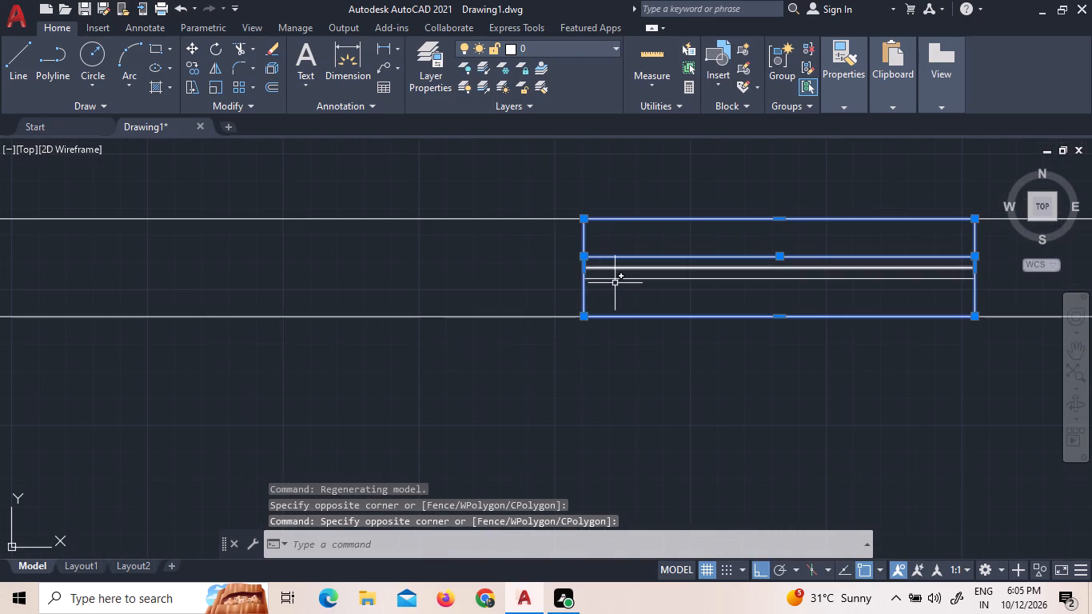
left_click(621, 290)
left_click(607, 268)
right_click(597, 271)
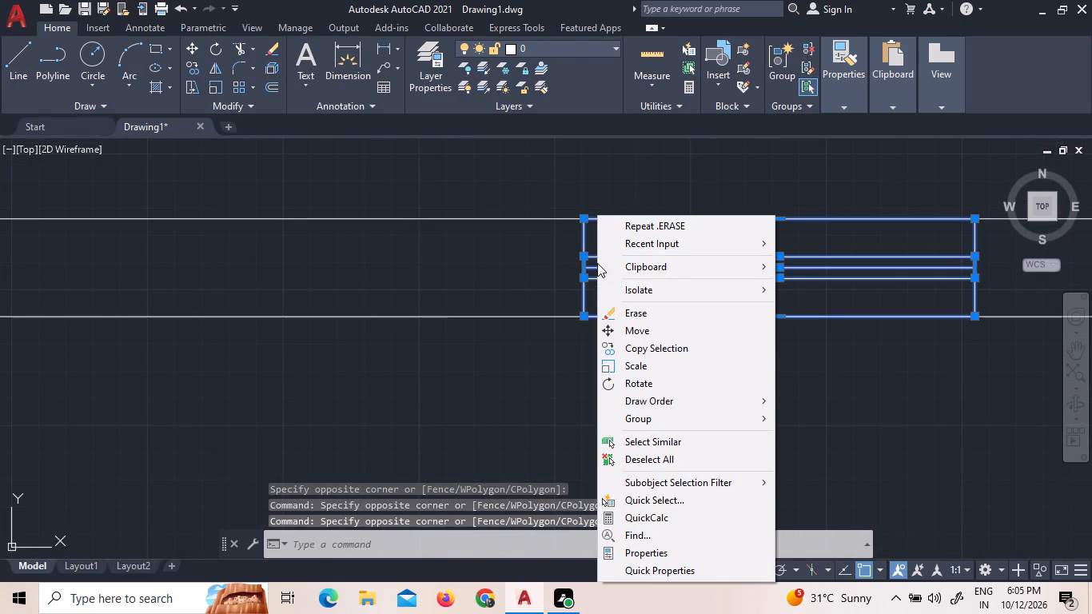
left_click(699, 323)
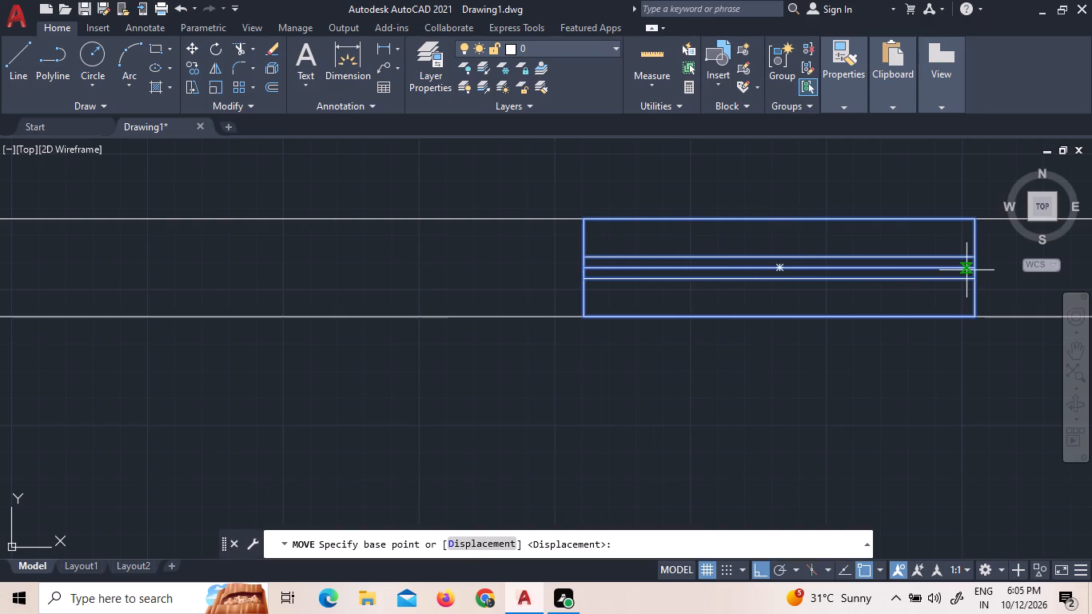
left_click(972, 265)
scroll(962, 289, "down", 2)
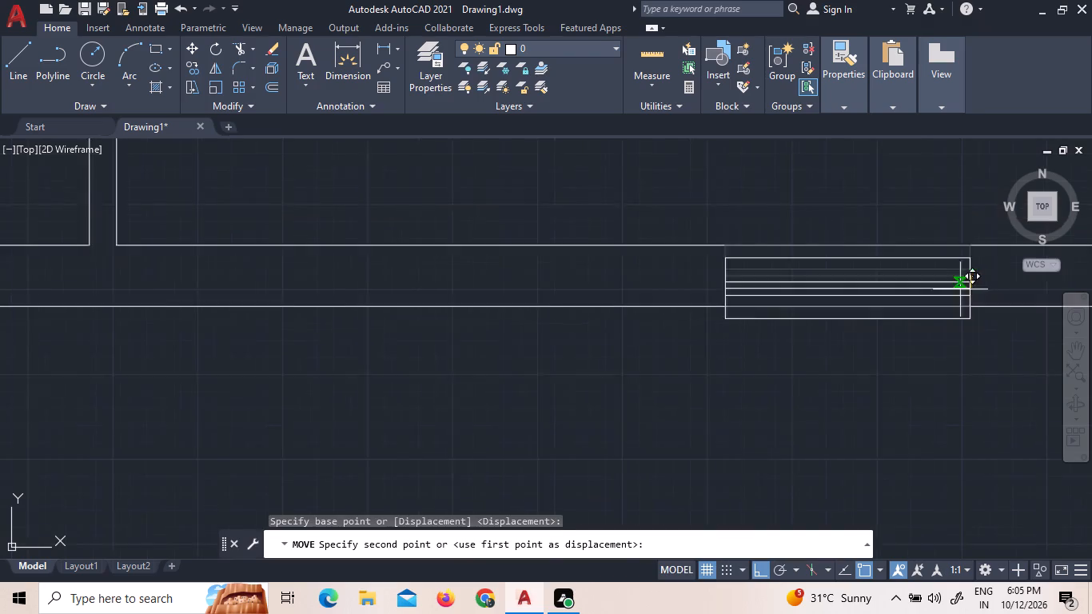
scroll(909, 305, "down", 4)
scroll(964, 305, "up", 2)
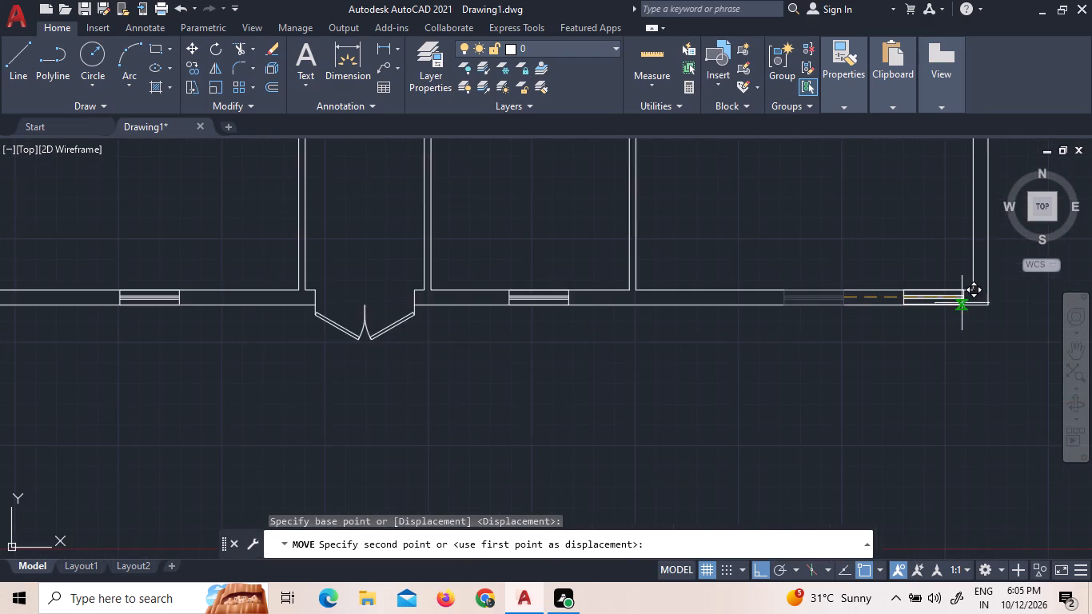
scroll(949, 301, "up", 3)
left_click(949, 301)
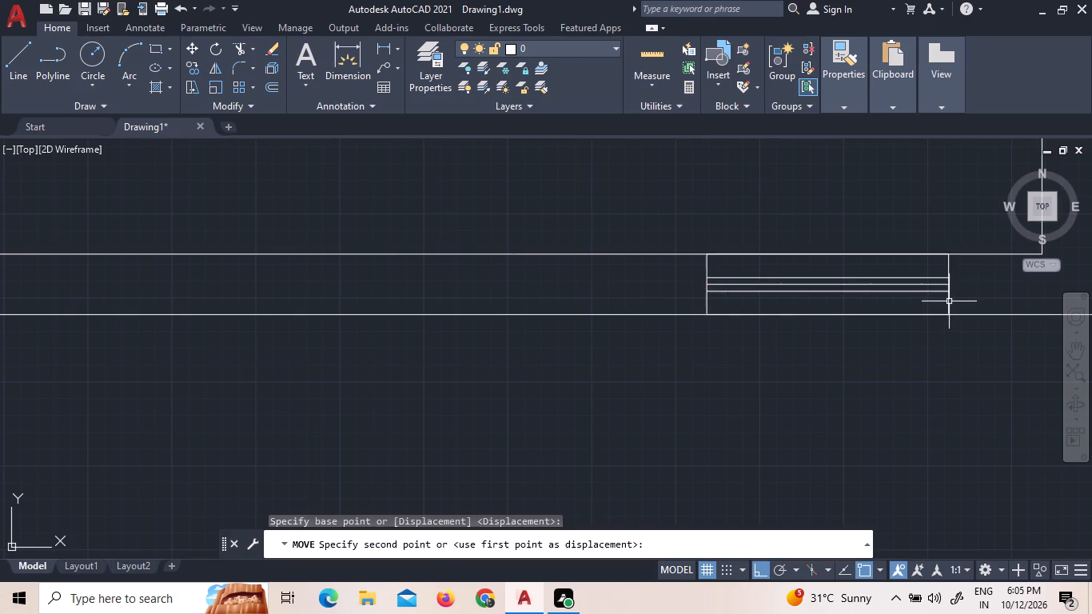
Copy the window symbol beside the east wall west along the south wall, just past the partition at the southeast room's west side.
left_click(759, 301)
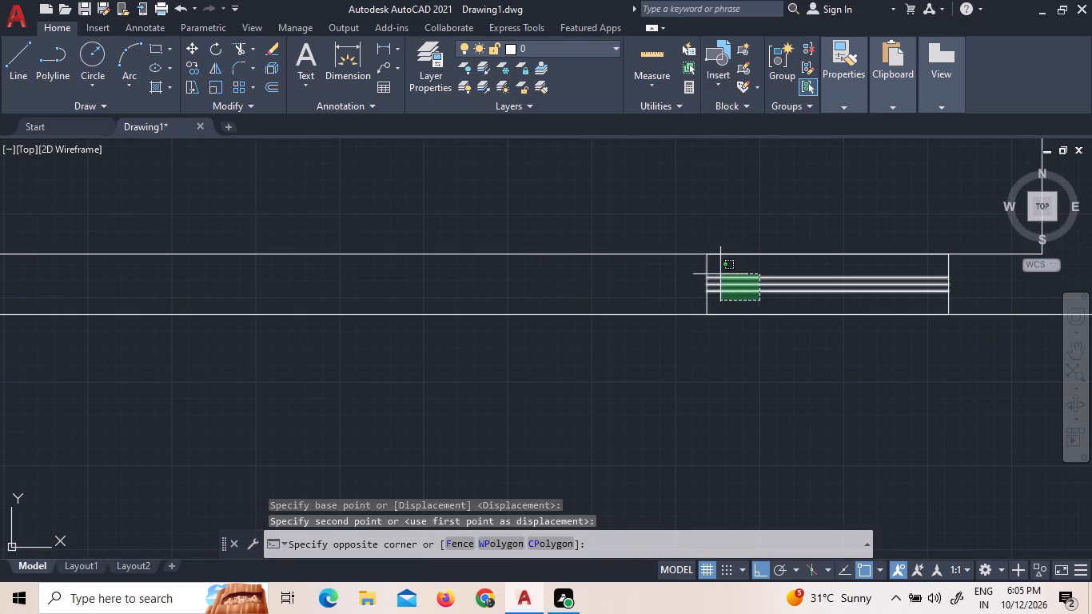
left_click(687, 274)
right_click(687, 274)
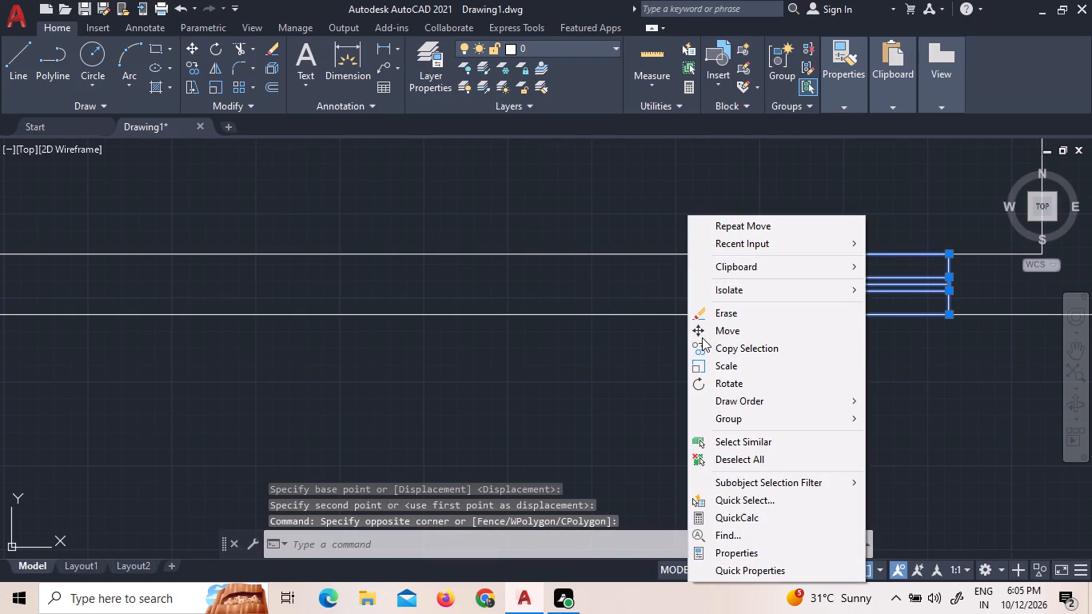
left_click(702, 346)
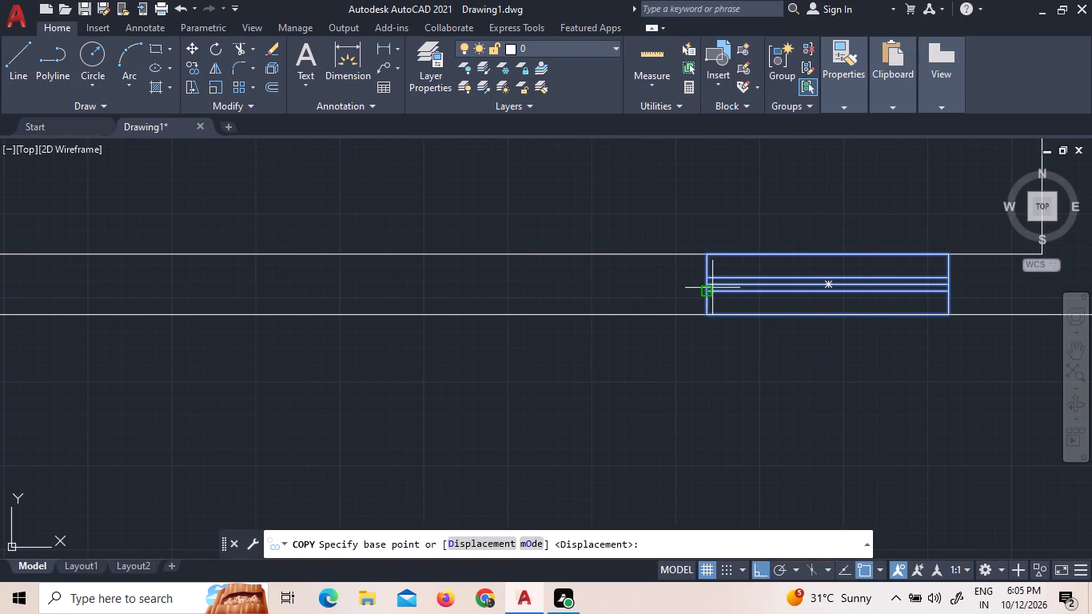
left_click(704, 284)
scroll(508, 290, "down", 5)
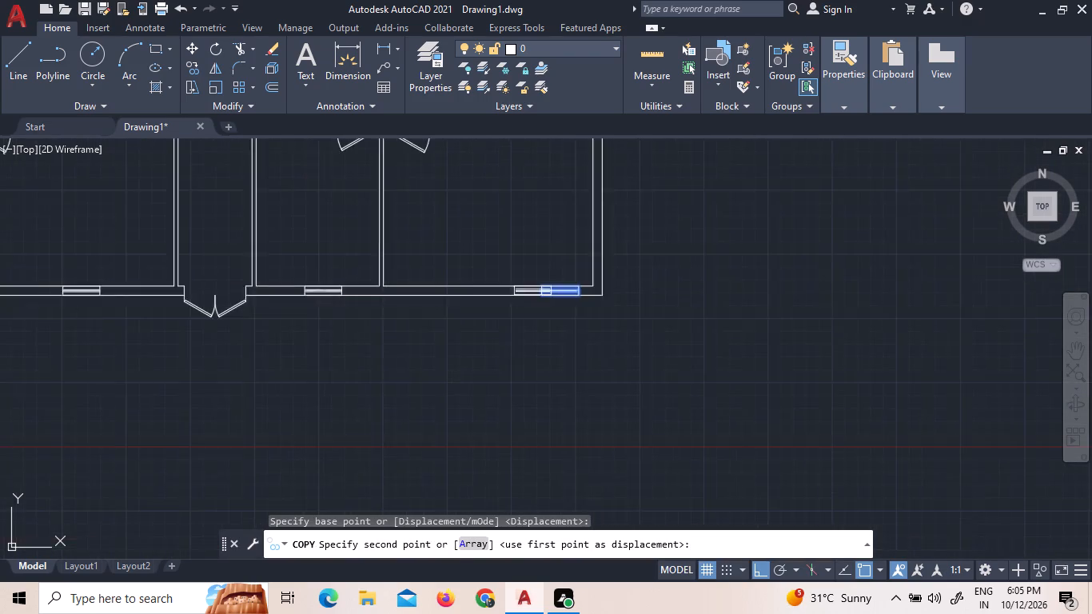
scroll(444, 294, "up", 5)
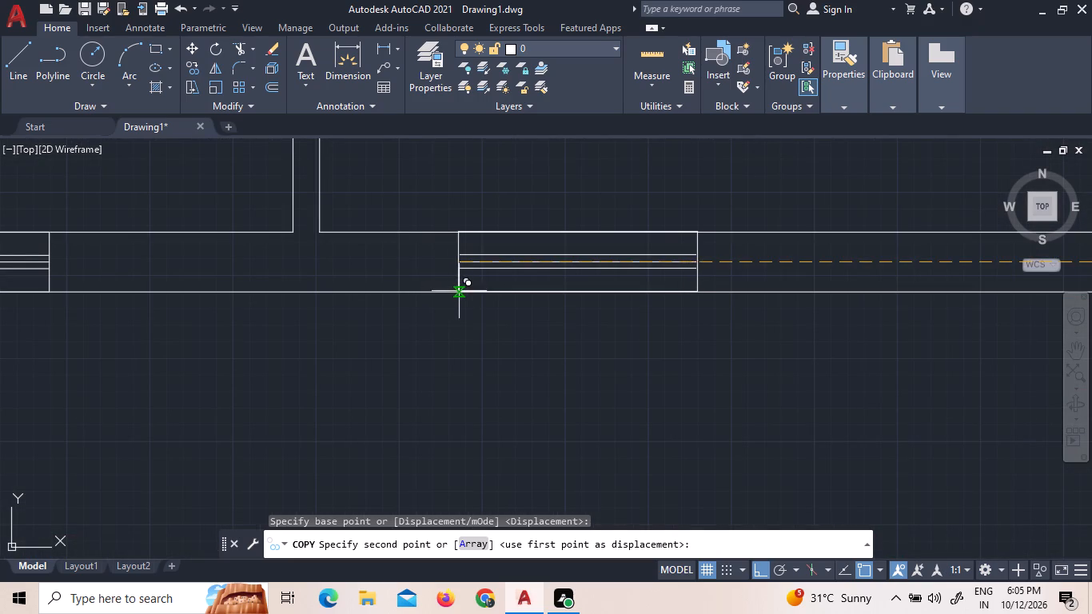
left_click(464, 294)
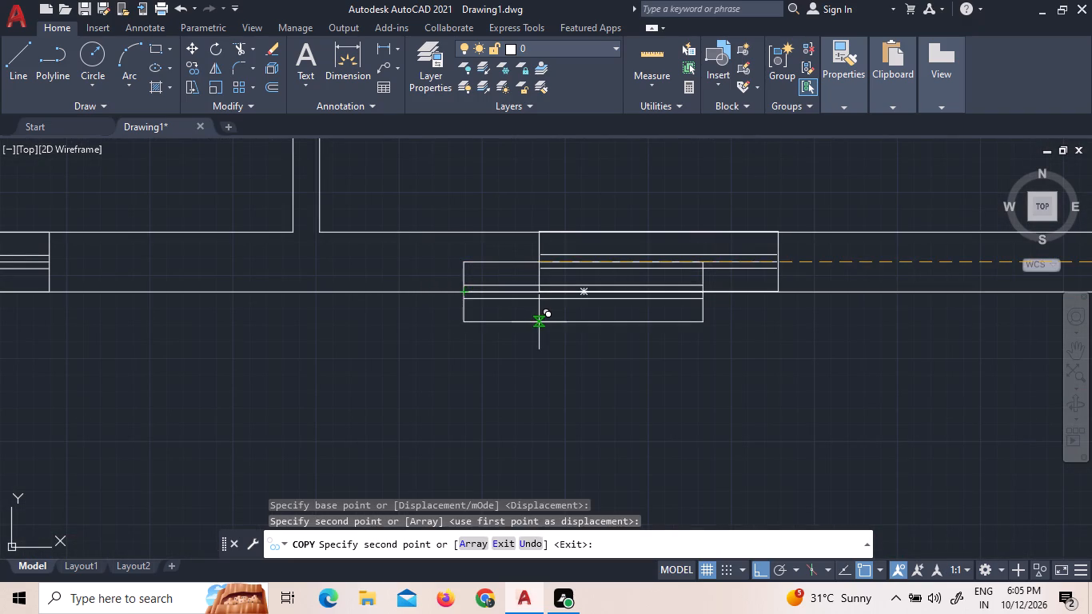
key("Escape")
Move the copied window symbol, including all three inner lines, north so its upper edge meets the south wall's inner face.
scroll(562, 308, "up", 2)
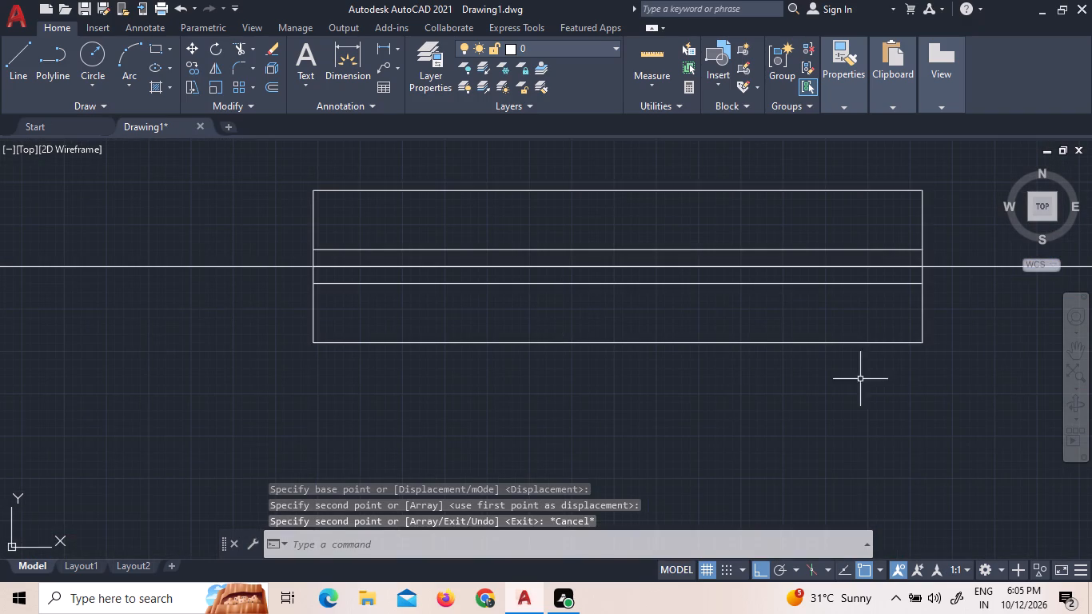
left_click(977, 413)
left_click(833, 277)
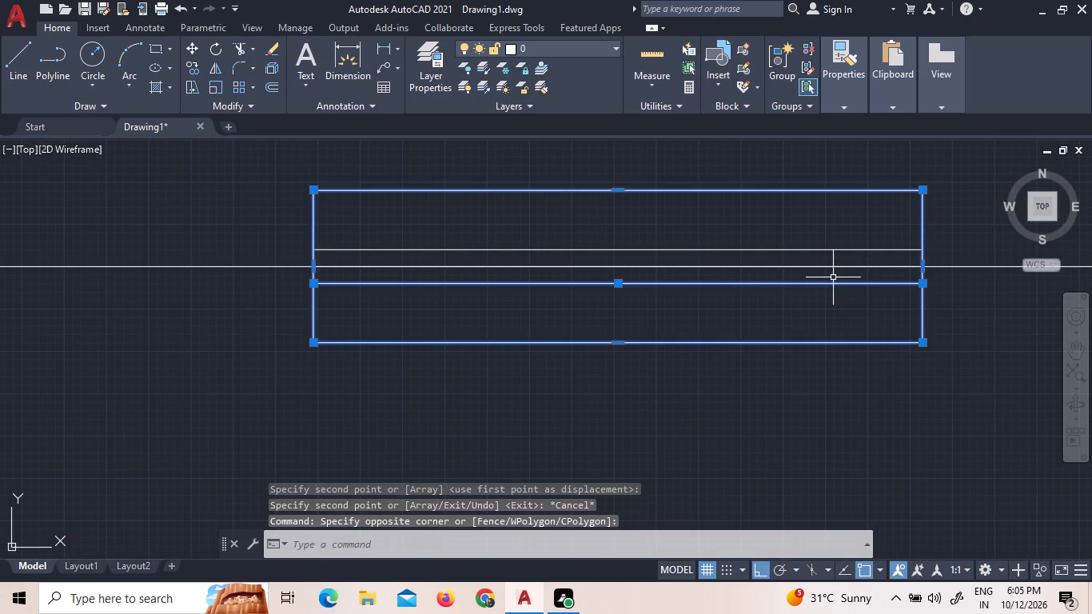
scroll(845, 270, "up", 2)
left_click(835, 264)
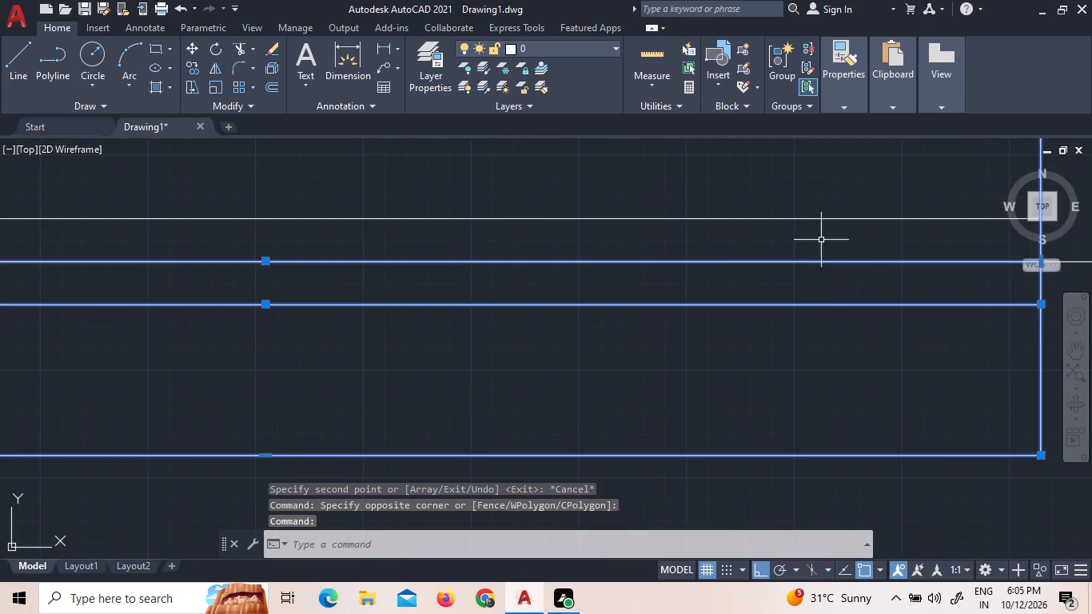
left_click(800, 217)
right_click(811, 348)
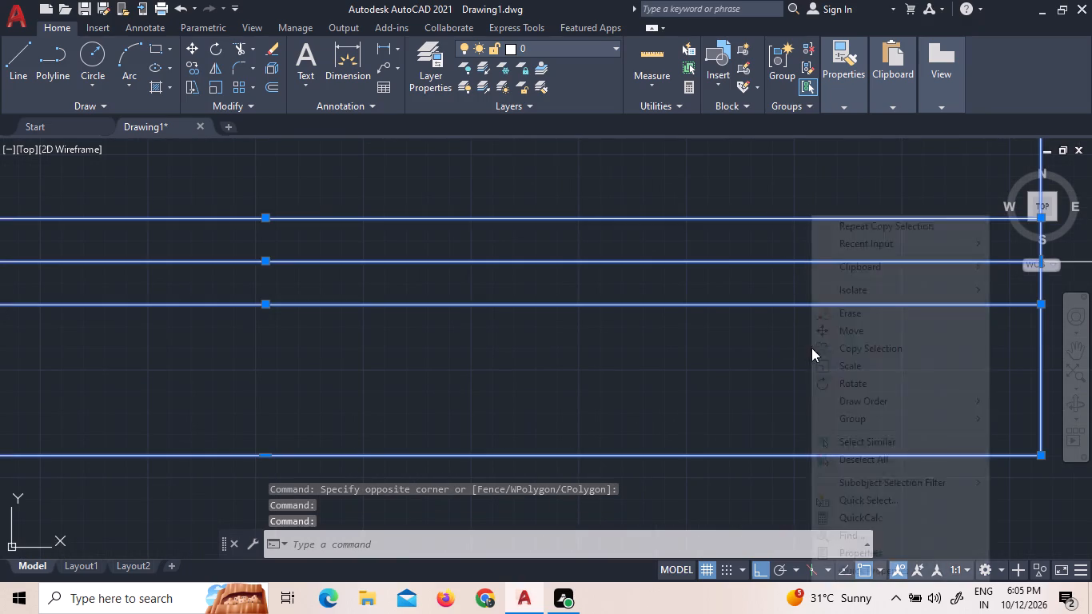
left_click(829, 336)
scroll(858, 355, "down", 3)
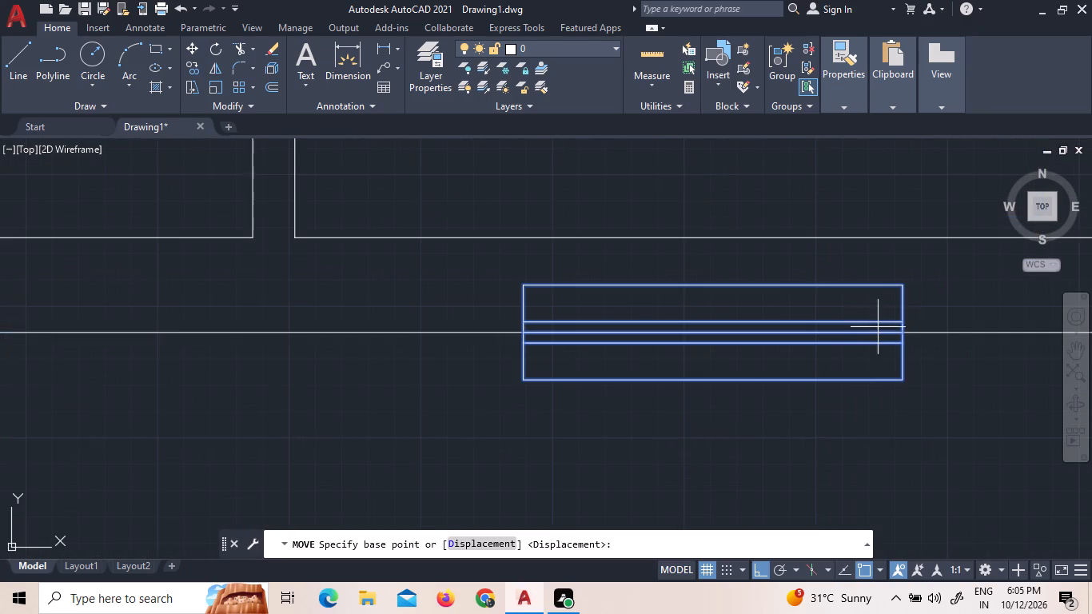
left_click(901, 282)
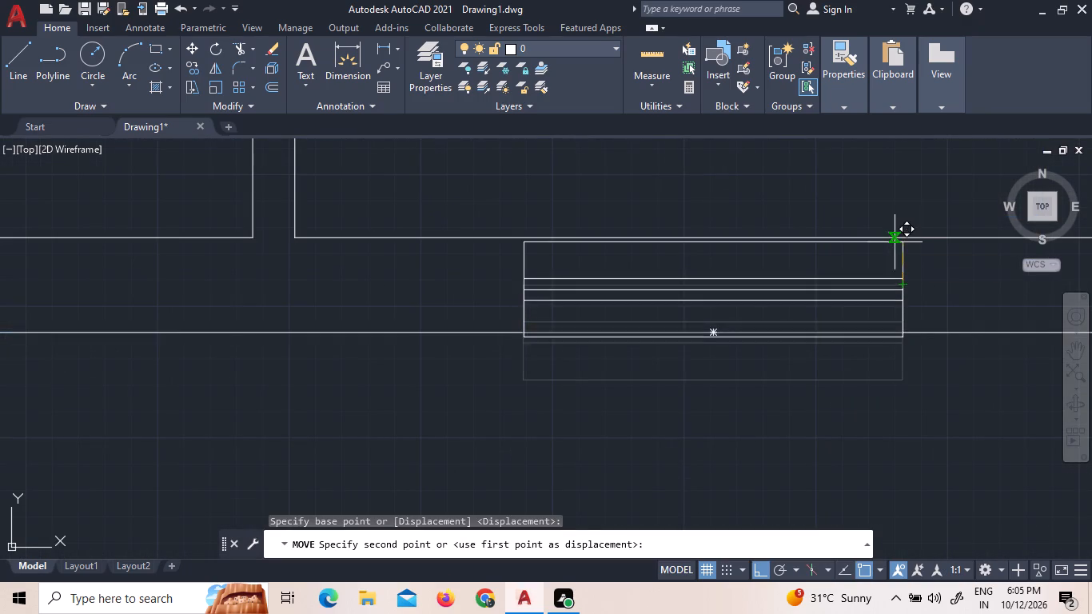
scroll(895, 242, "up", 5)
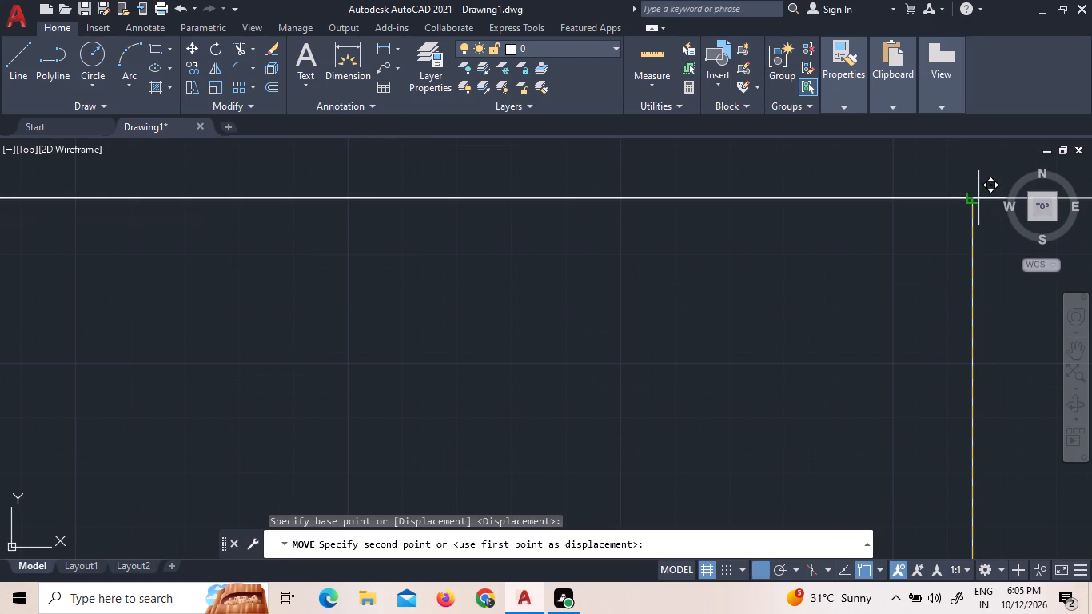
left_click(970, 198)
Erase the spare window symbol lying outside the building, east of the east wall.
scroll(953, 221, "down", 5)
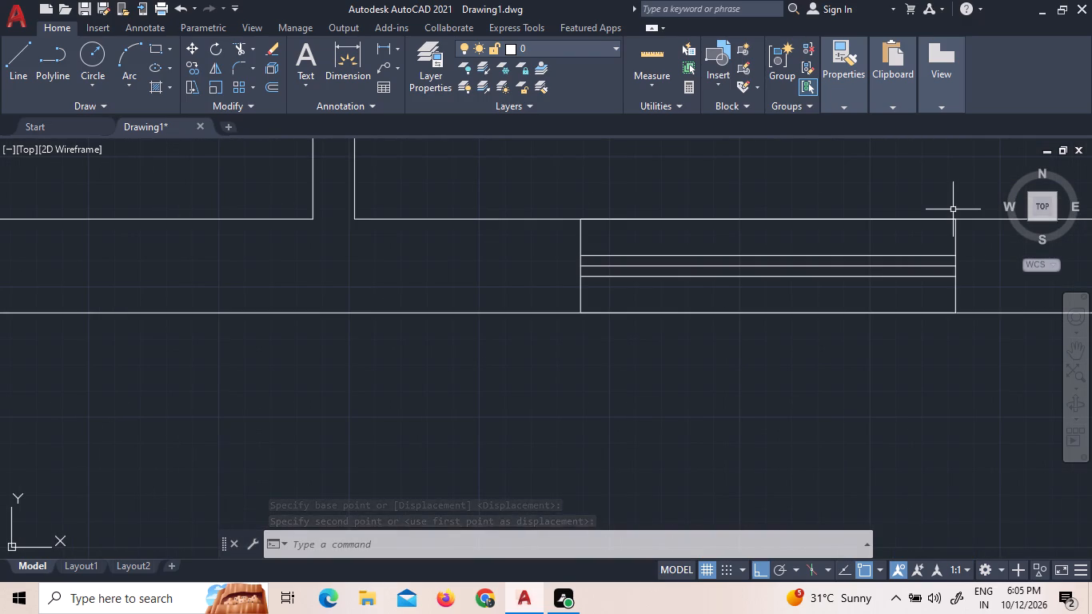
scroll(953, 209, "down", 3)
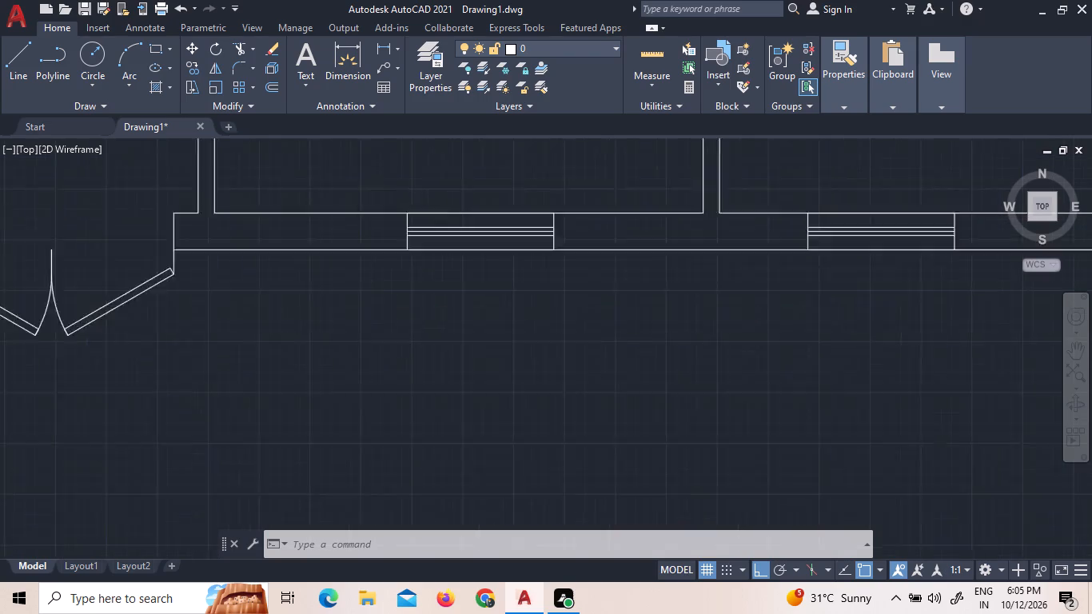
scroll(970, 197, "down", 3)
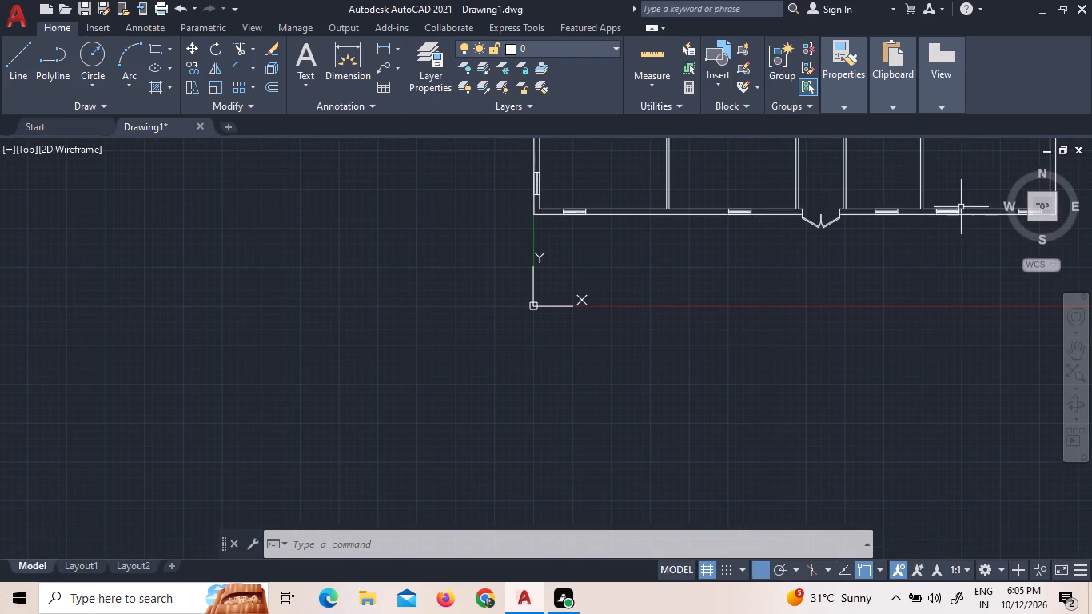
scroll(914, 205, "up", 1)
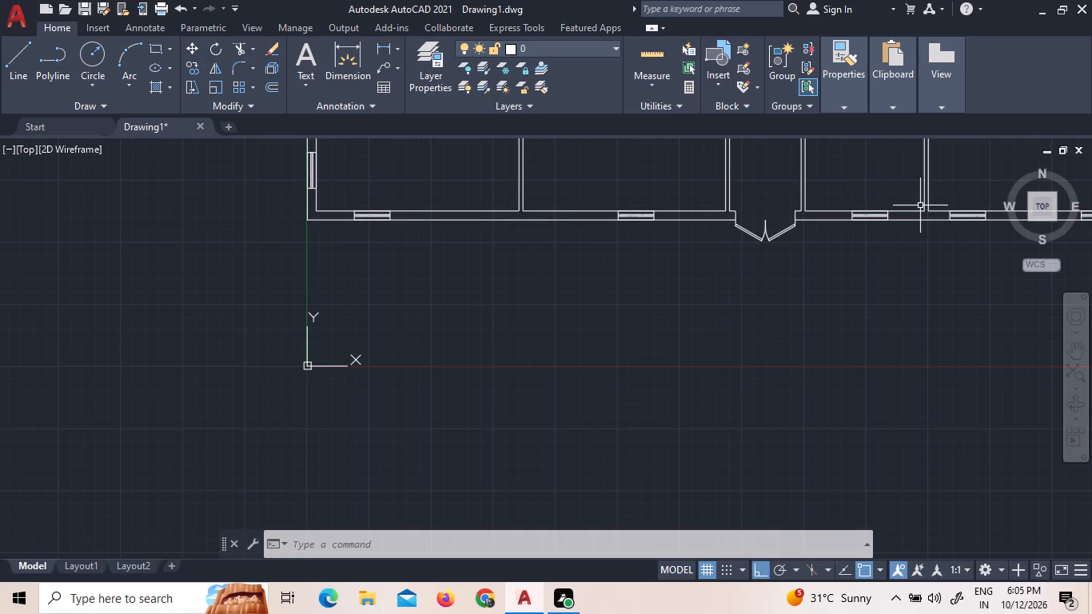
scroll(920, 205, "down", 3)
middle_click_drag(914, 193, 707, 311)
scroll(745, 245, "up", 1)
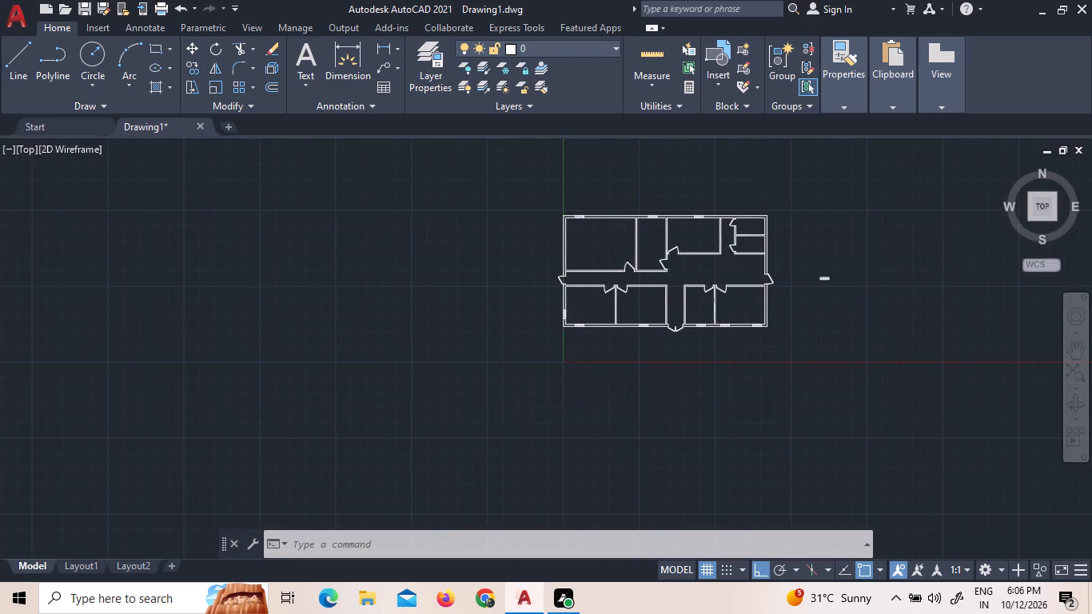
scroll(745, 245, "up", 2)
scroll(918, 309, "down", 2)
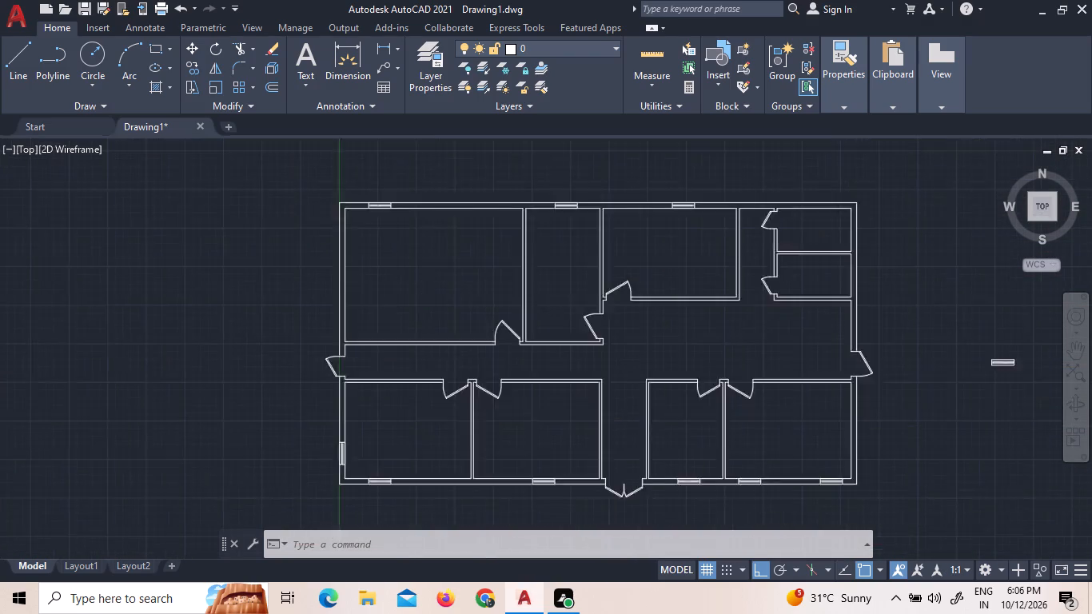
left_click(1008, 359)
left_click(958, 320)
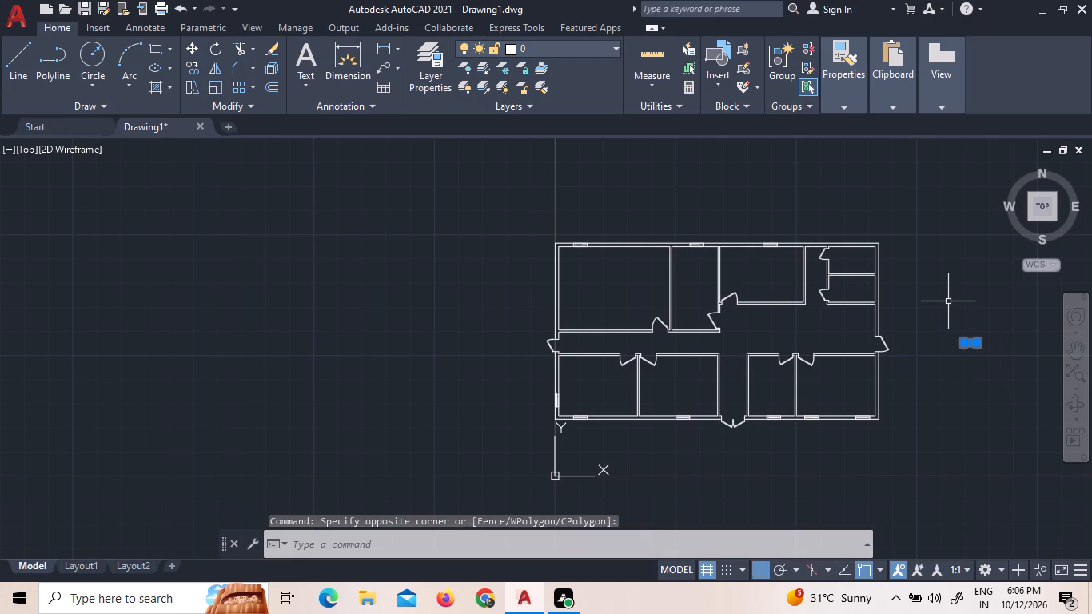
key("Delete")
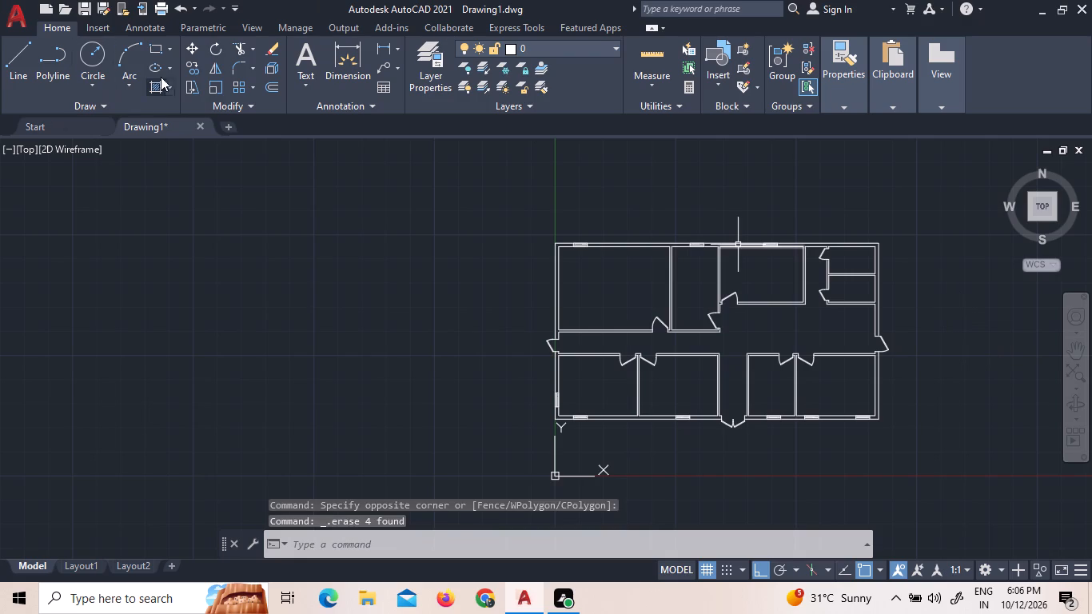
Draw a rectangle 1' long and 9" wide in the empty space east of the building.
left_click(148, 53)
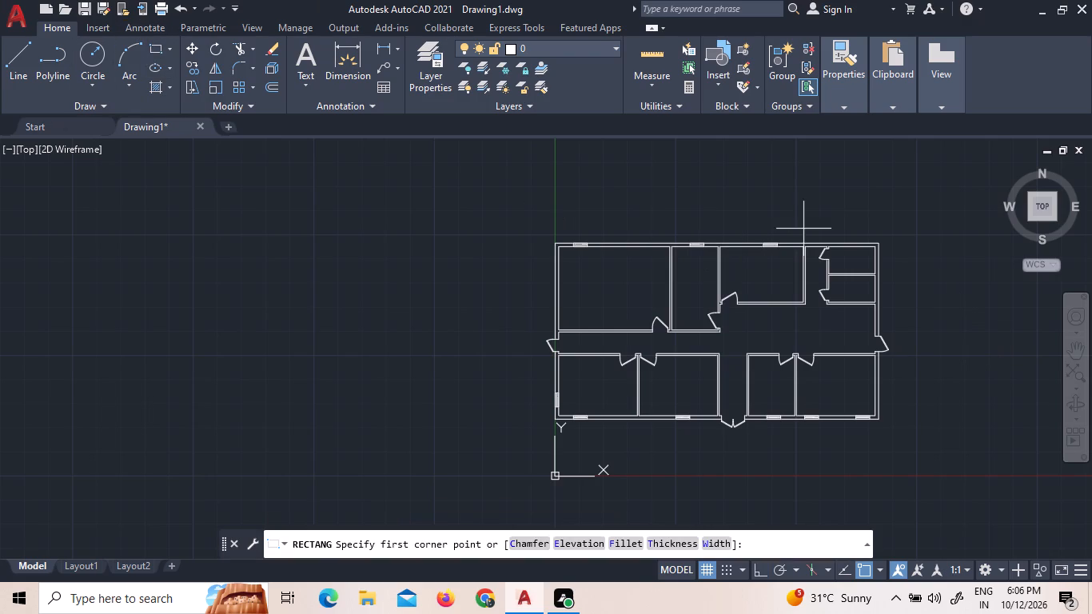
left_click(922, 293)
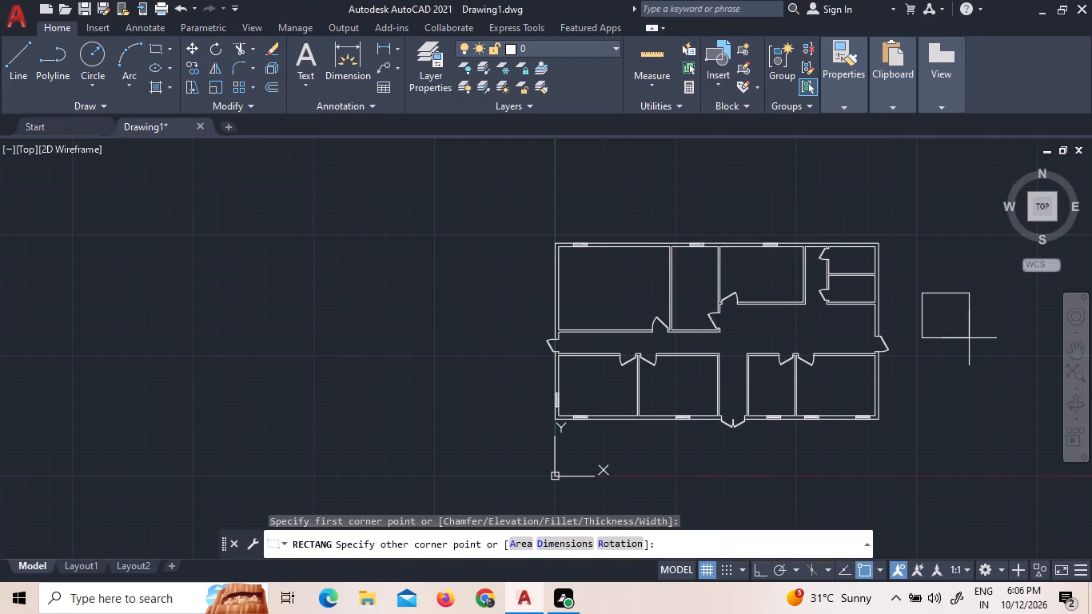
left_click(575, 545)
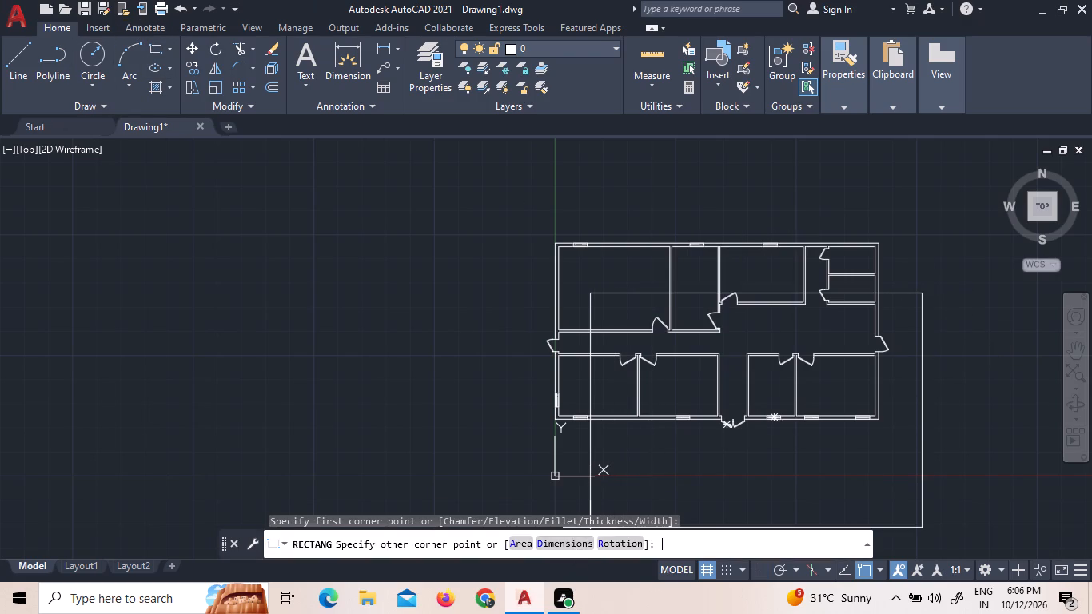
left_click(920, 306)
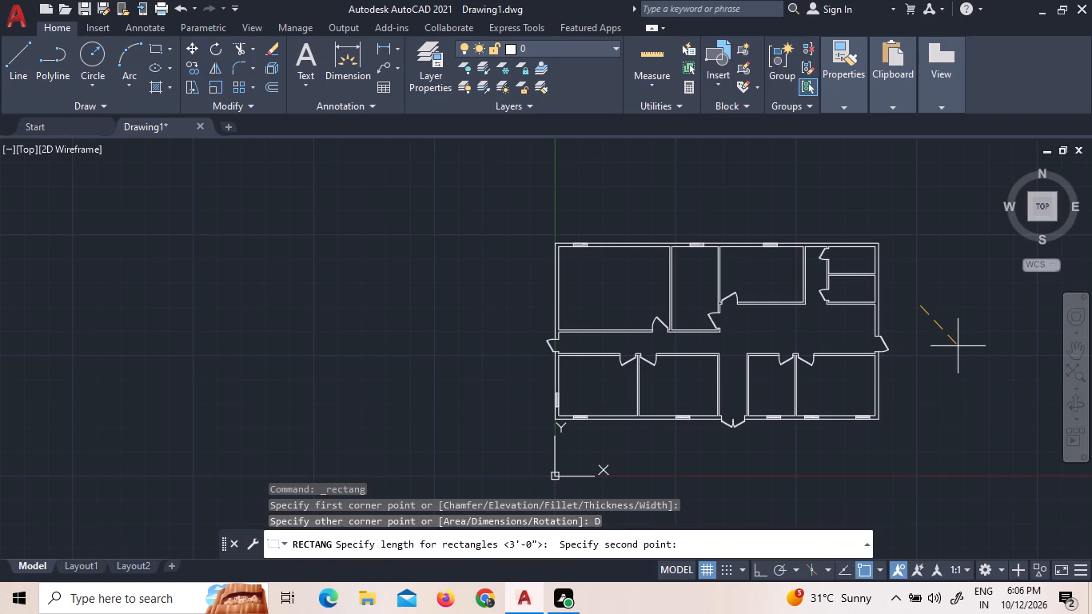
type("1'")
key("Return")
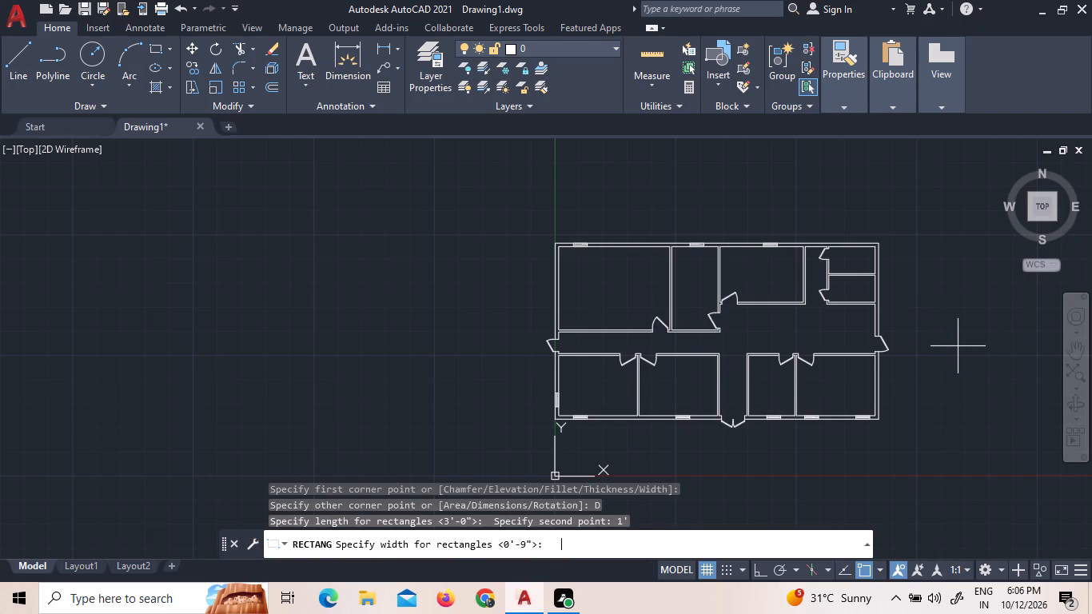
key("9")
key("shift+quotedbl")
key("Return")
scroll(949, 297, "up", 2)
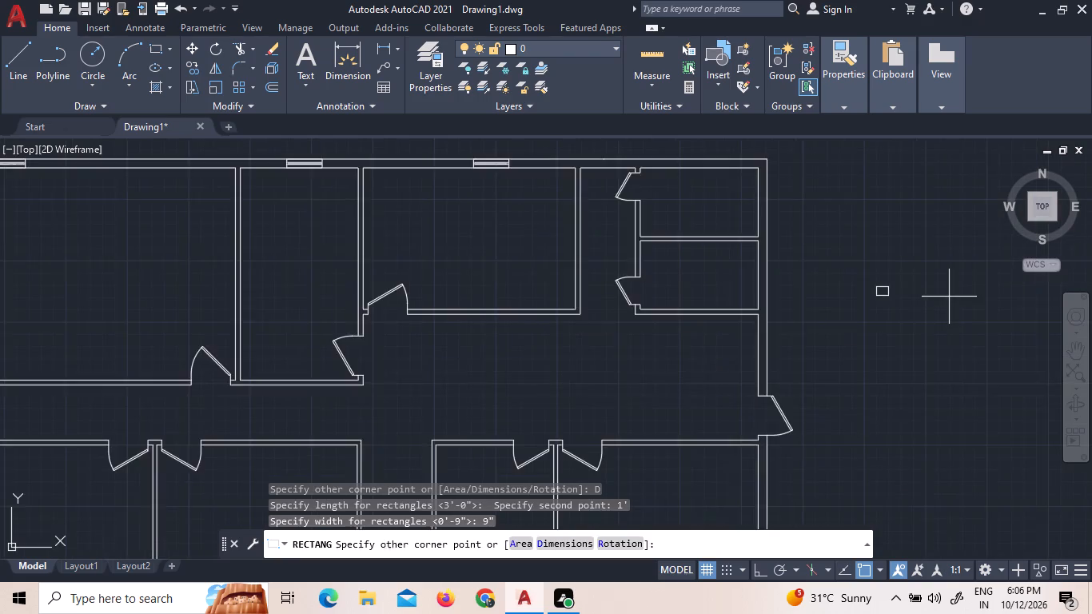
scroll(907, 289, "up", 2)
left_click(910, 289)
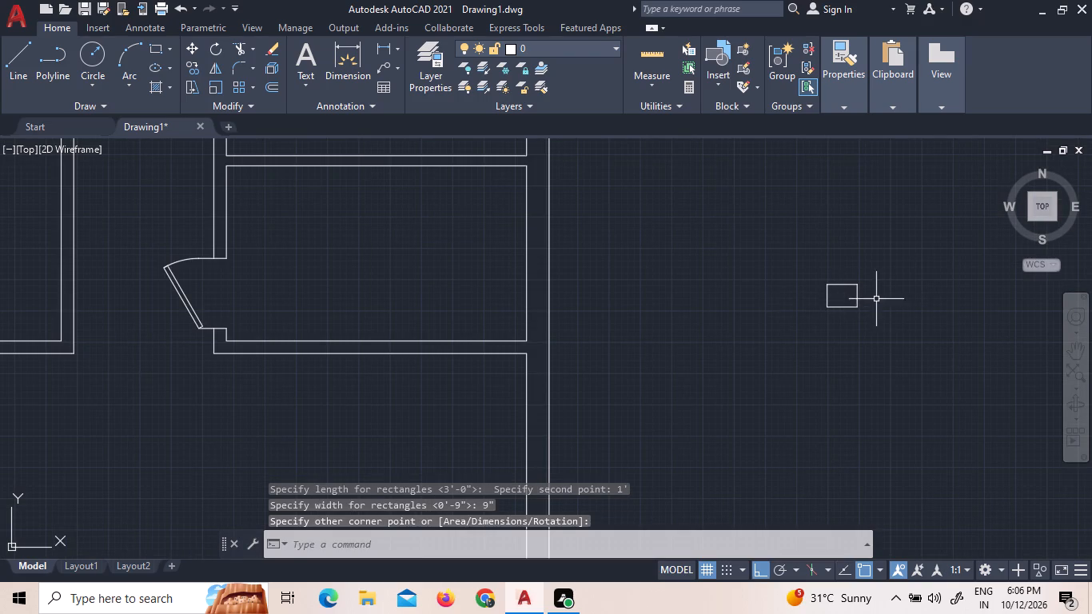
scroll(868, 309, "up", 3)
left_click(848, 329)
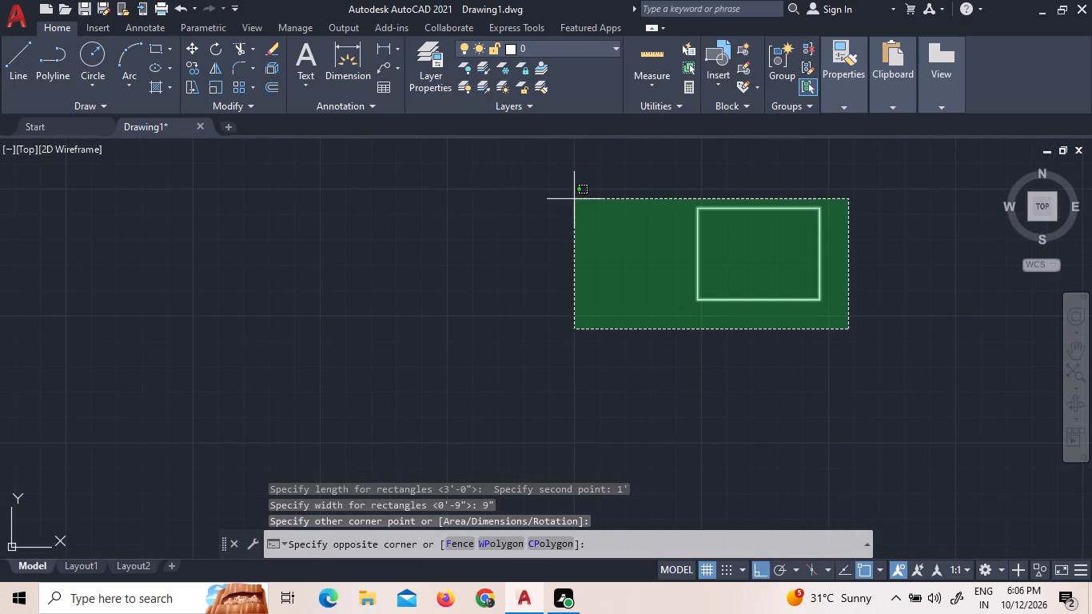
left_click(907, 309)
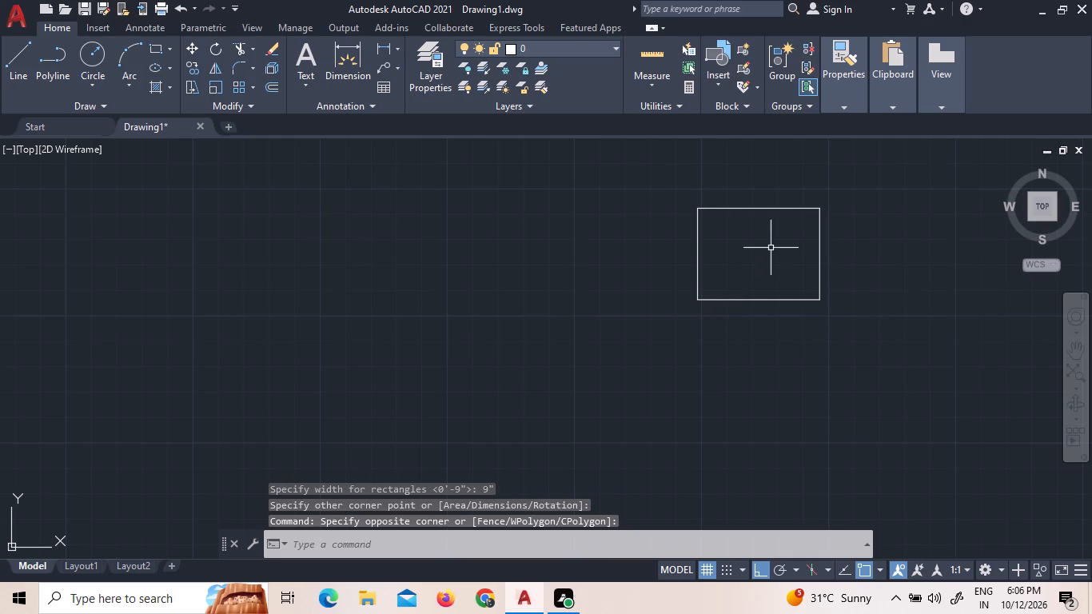
Draw a horizontal line across the 1' by 9" rectangle between the midpoints of its short sides.
left_click(27, 58)
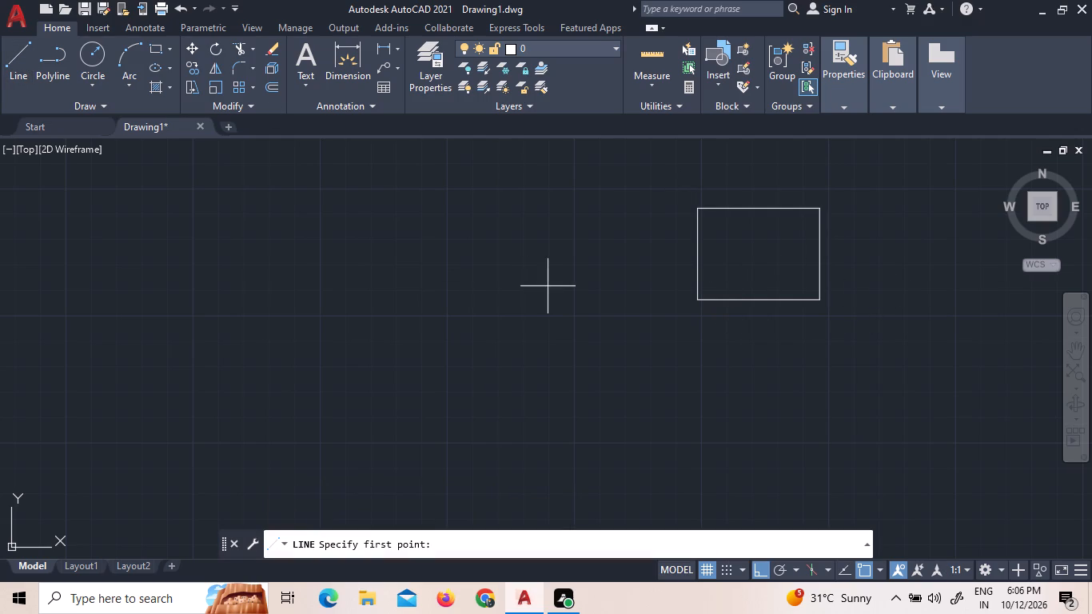
left_click(699, 255)
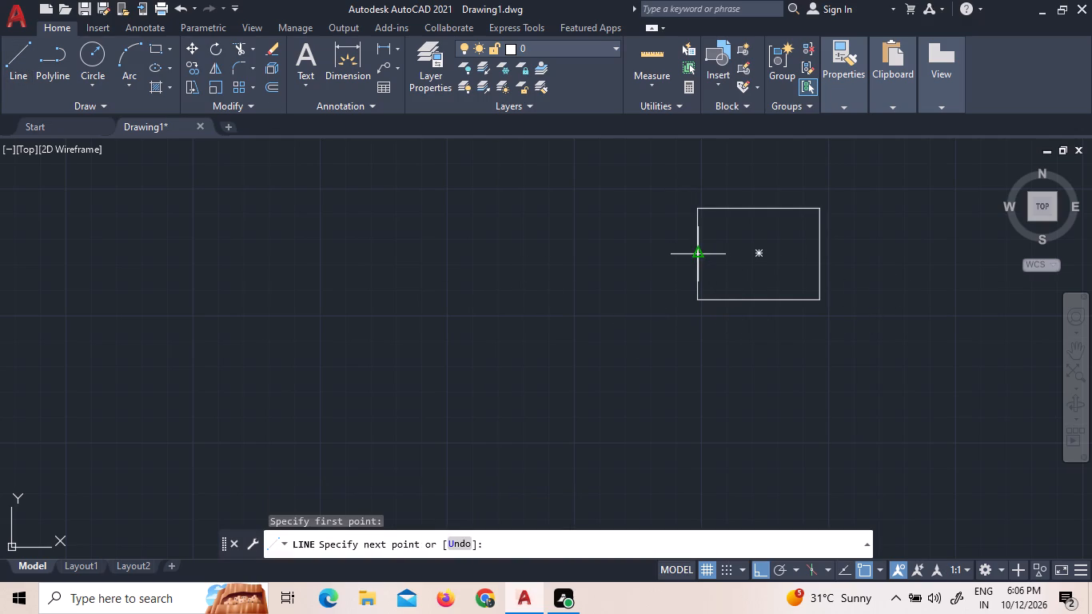
left_click(818, 253)
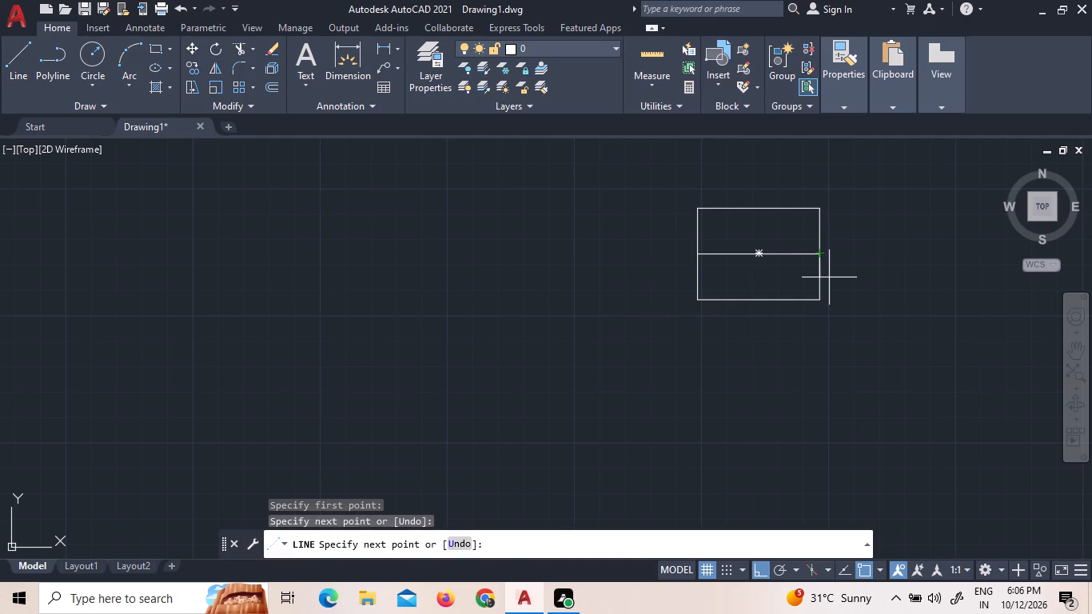
key("Escape")
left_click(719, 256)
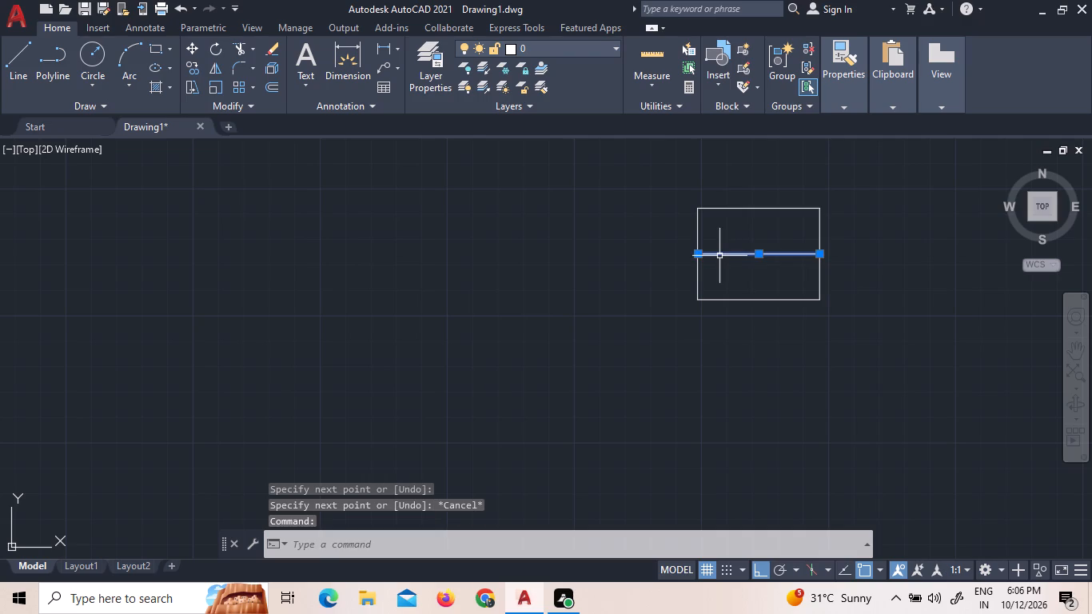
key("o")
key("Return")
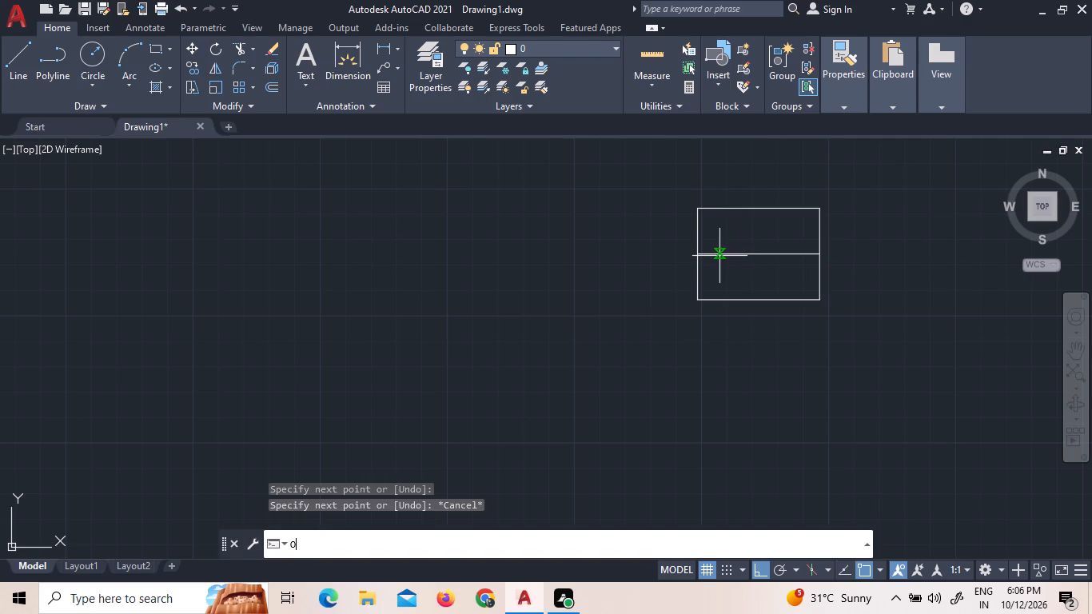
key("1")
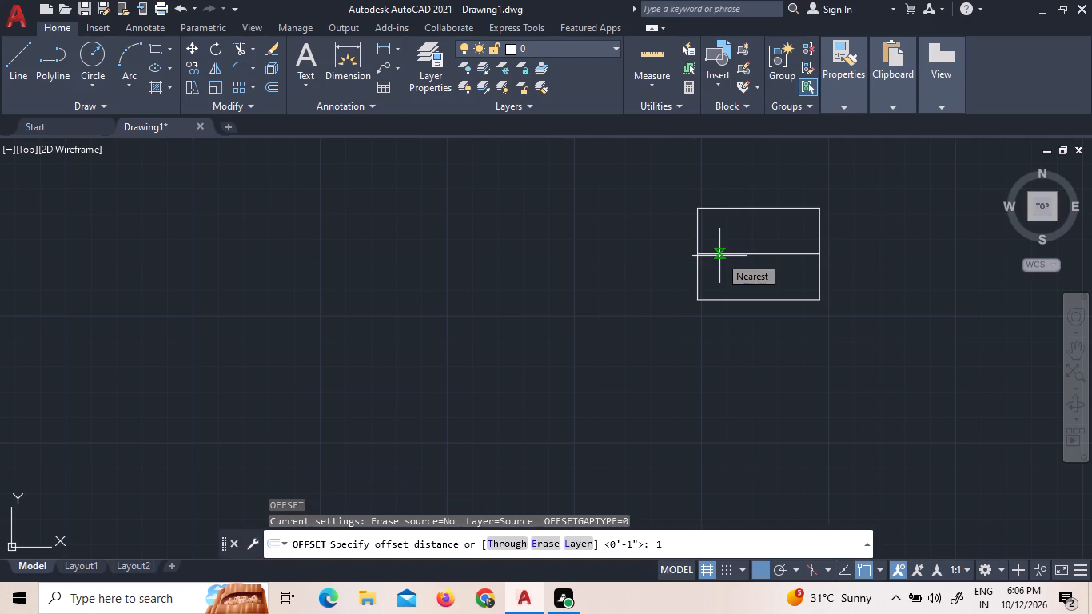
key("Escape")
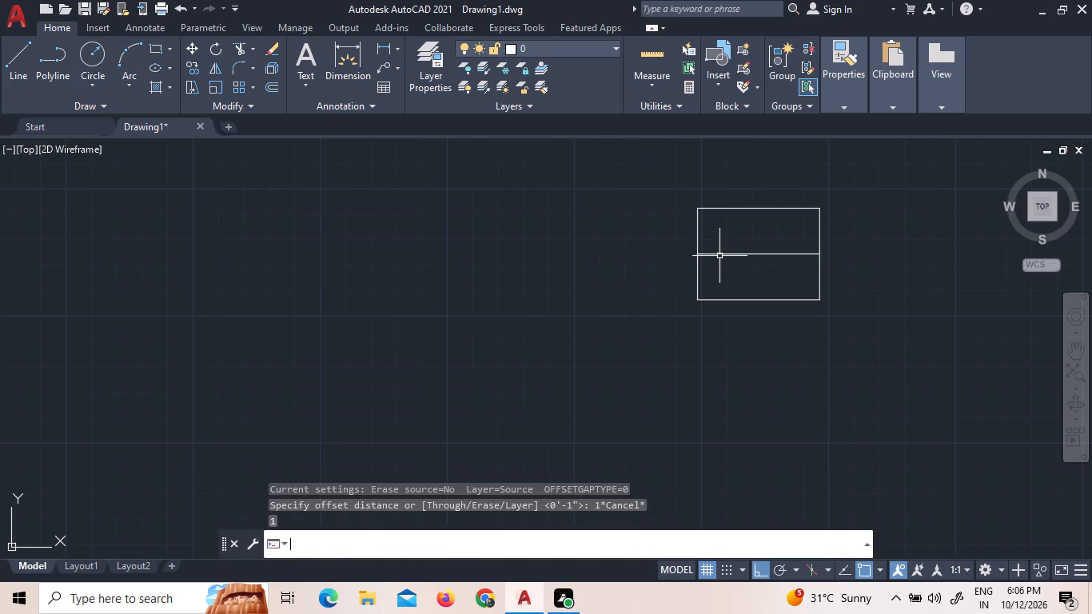
Move the 1' by 9" window symbol with its middle line into the north wall above the upper northeast room.
left_click(889, 353)
left_click(610, 179)
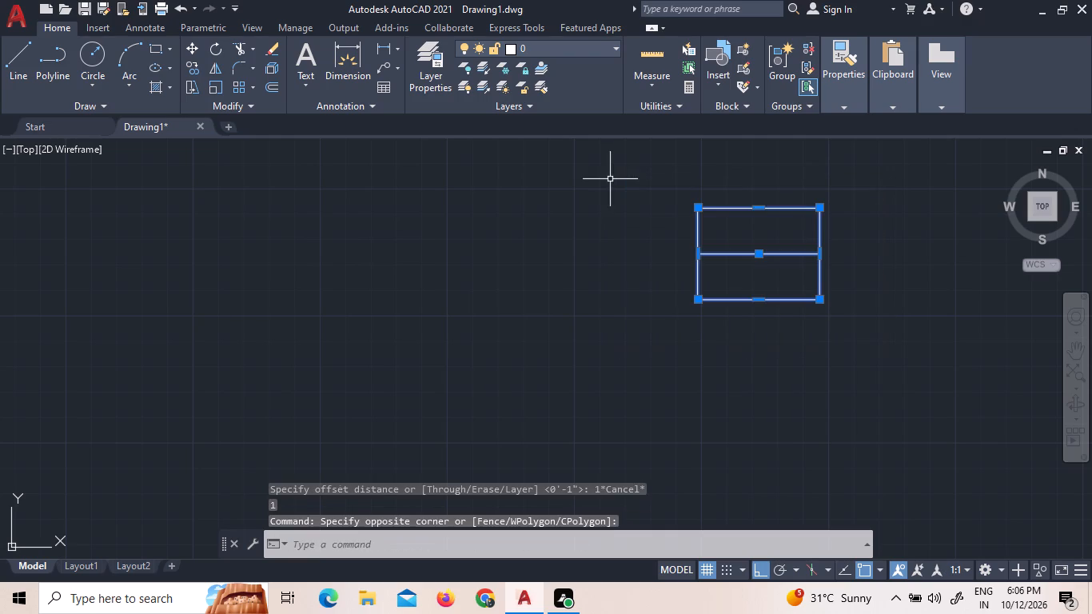
right_click(625, 198)
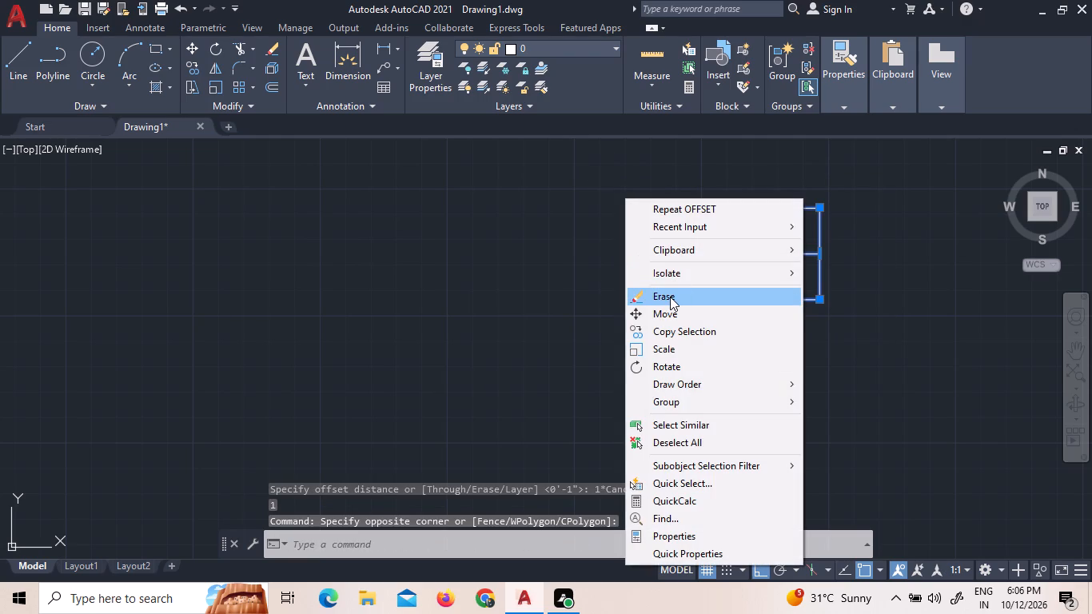
left_click(687, 317)
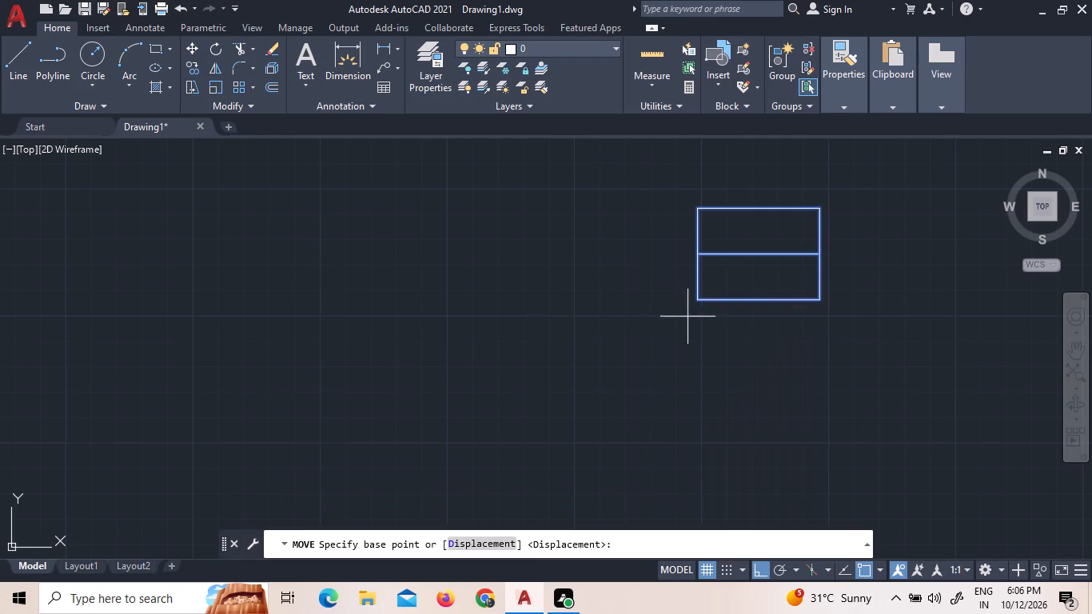
left_click(742, 286)
scroll(700, 353, "down", 6)
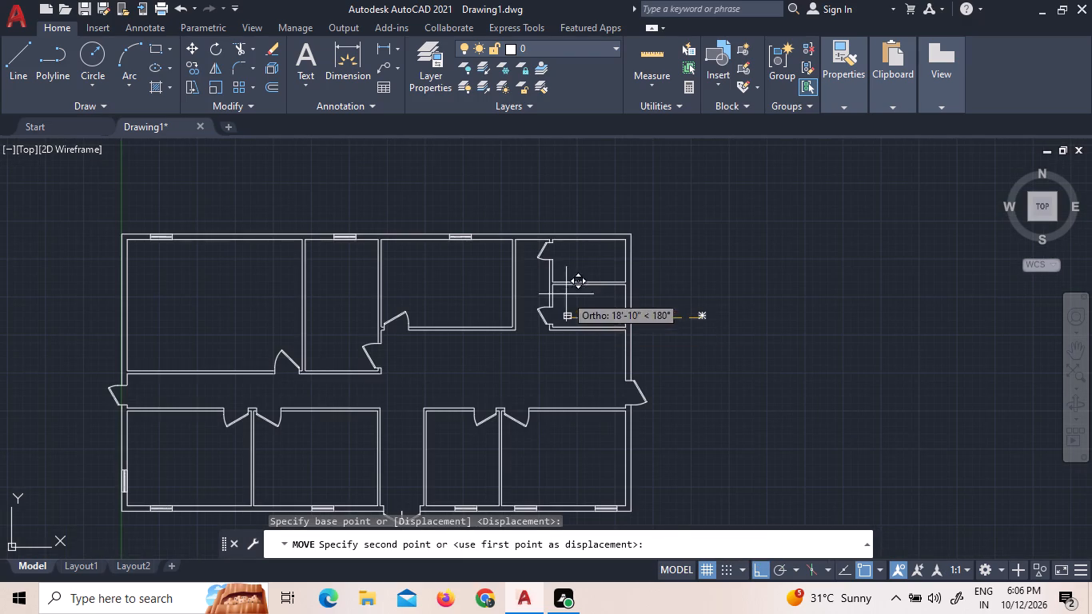
scroll(584, 284, "up", 2)
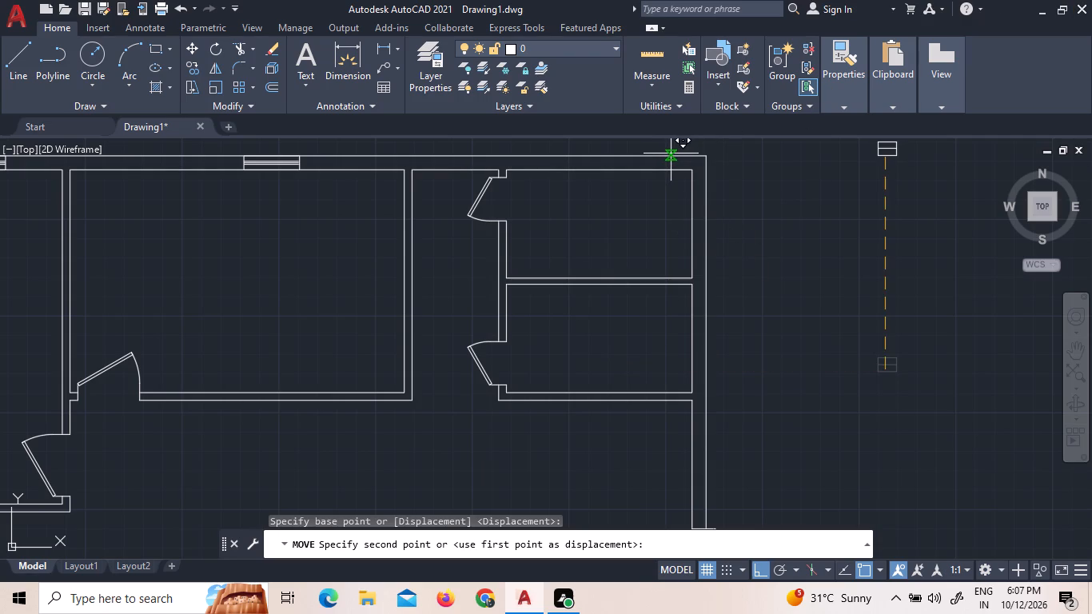
key("F8")
scroll(613, 162, "up", 3)
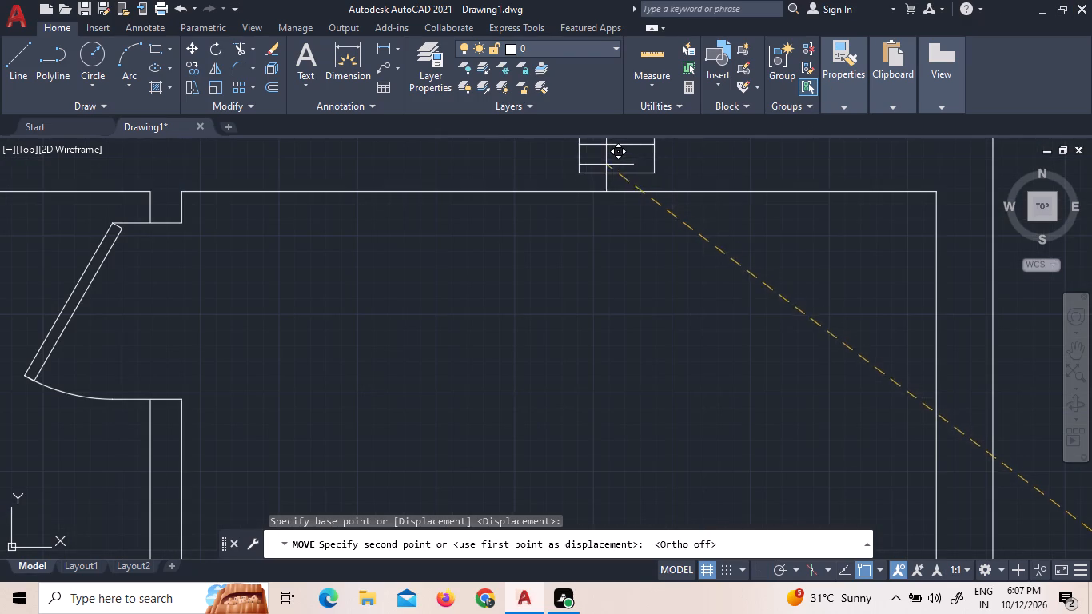
left_click(612, 182)
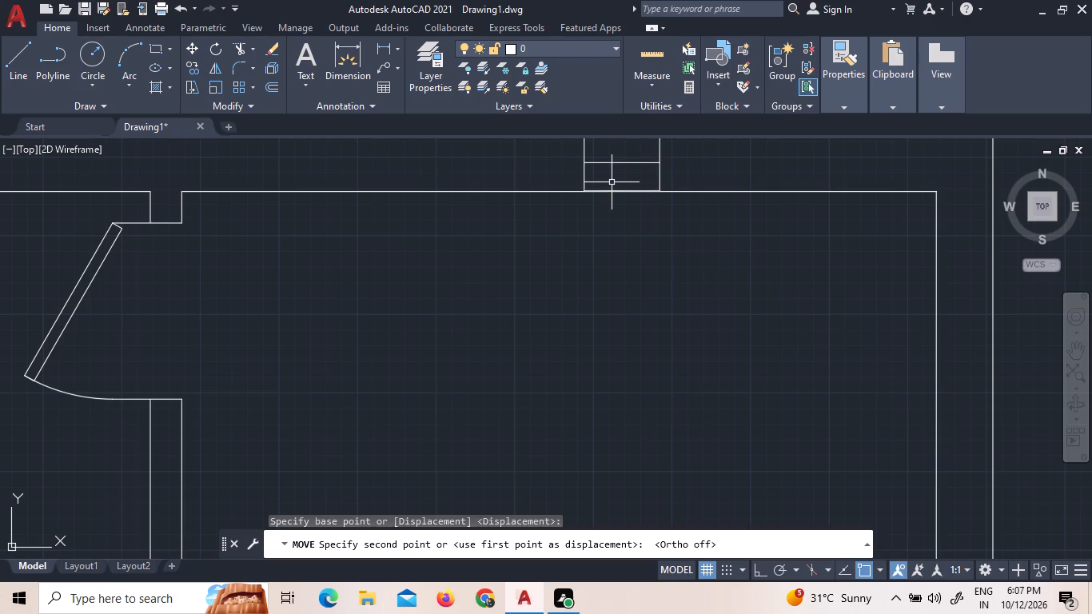
scroll(835, 214, "down", 3)
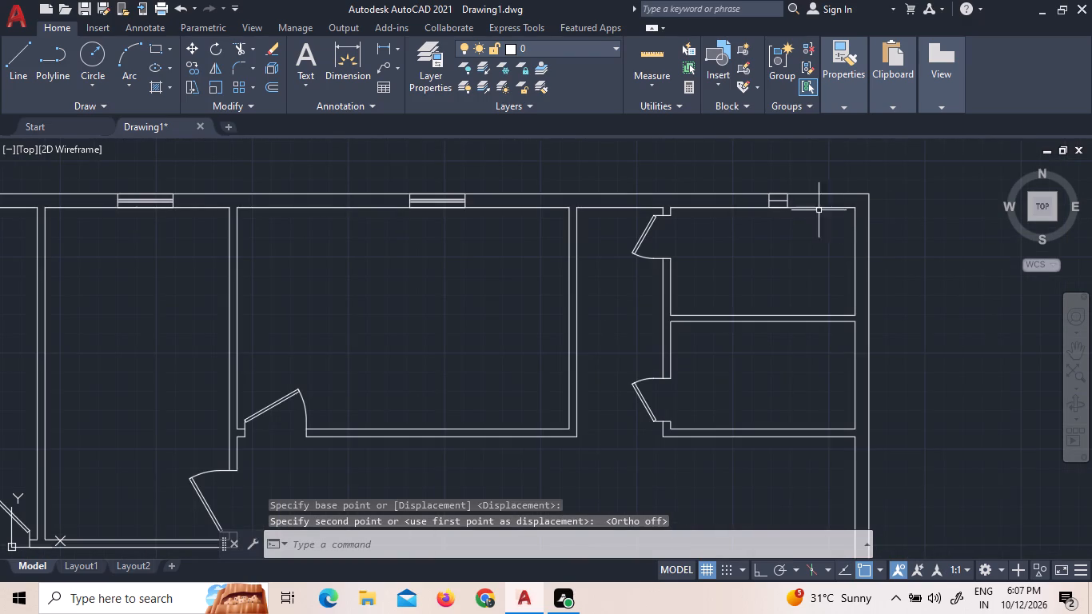
Move the small symbol's rectangle alone, without its middle line, so its southeast corner meets the north wall's inner face.
scroll(811, 203, "up", 3)
left_click(759, 202)
left_click(621, 194)
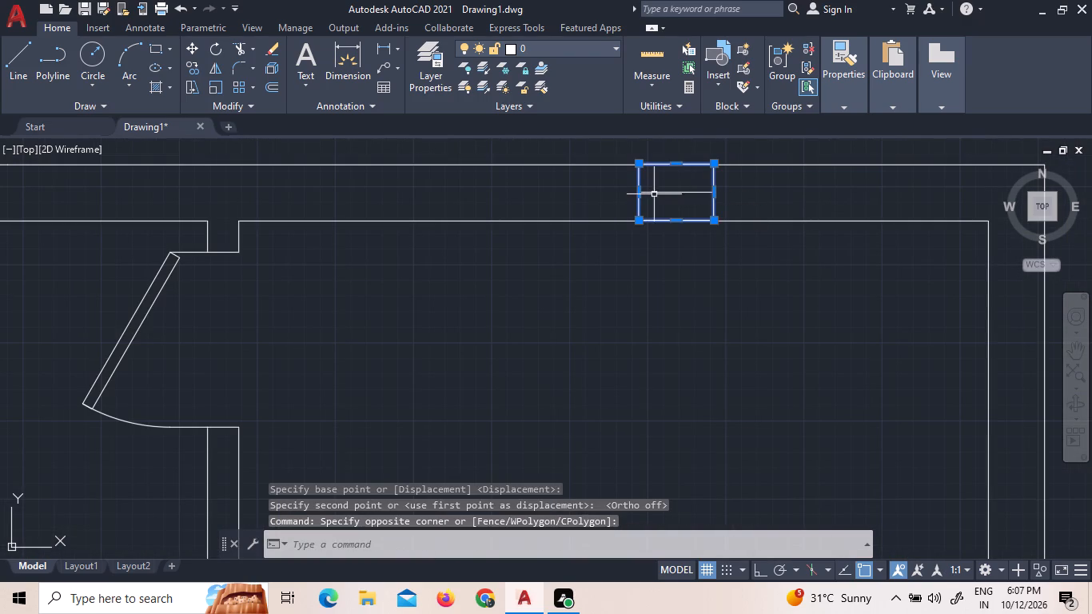
right_click(672, 188)
left_click(725, 303)
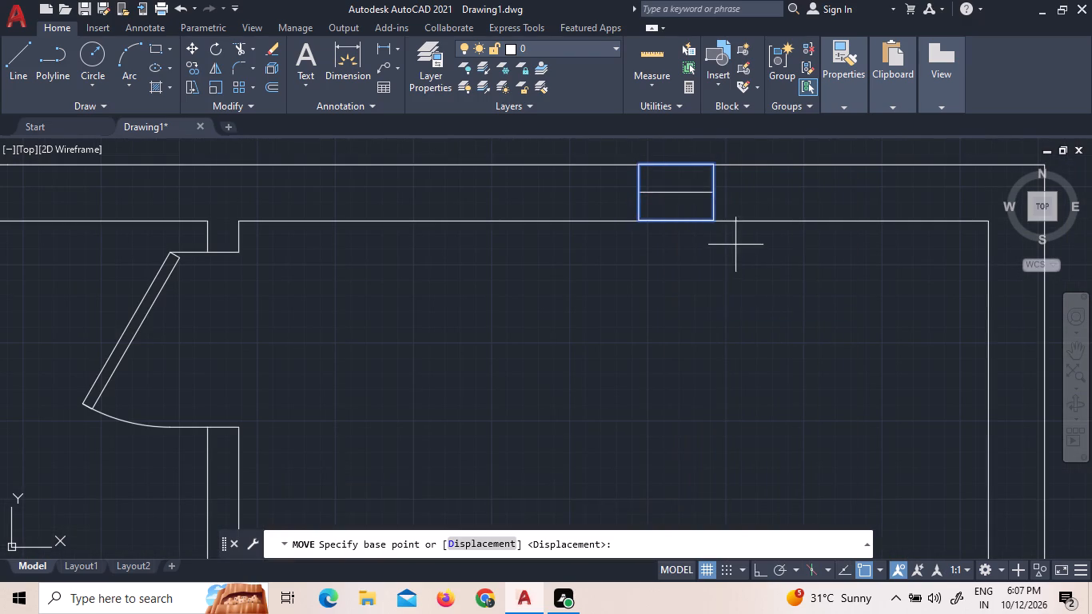
scroll(735, 244, "up", 3)
scroll(651, 125, "up", 7)
left_click(646, 195)
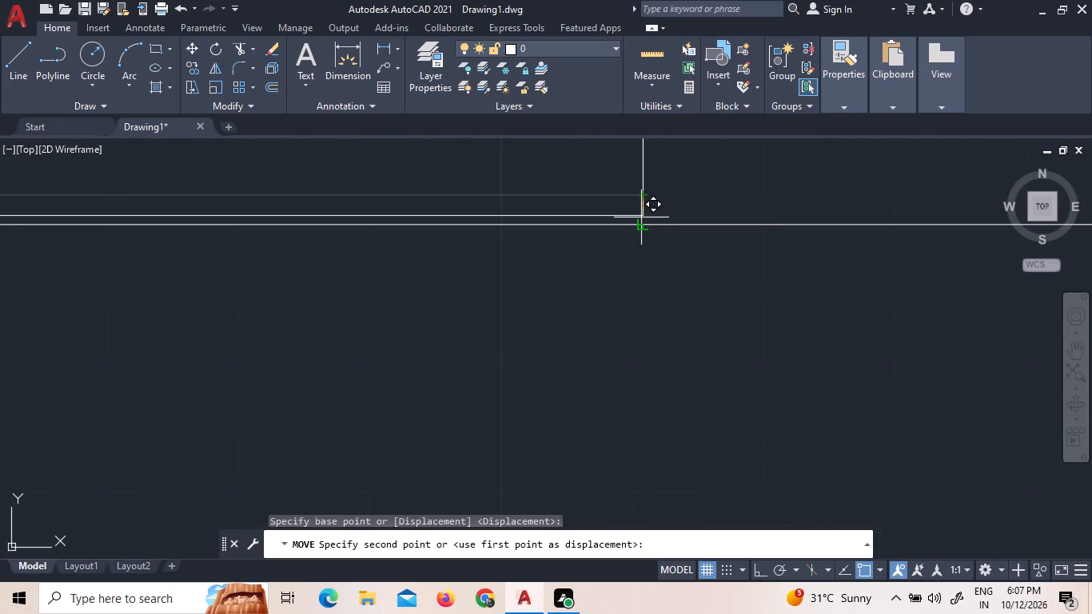
left_click(641, 221)
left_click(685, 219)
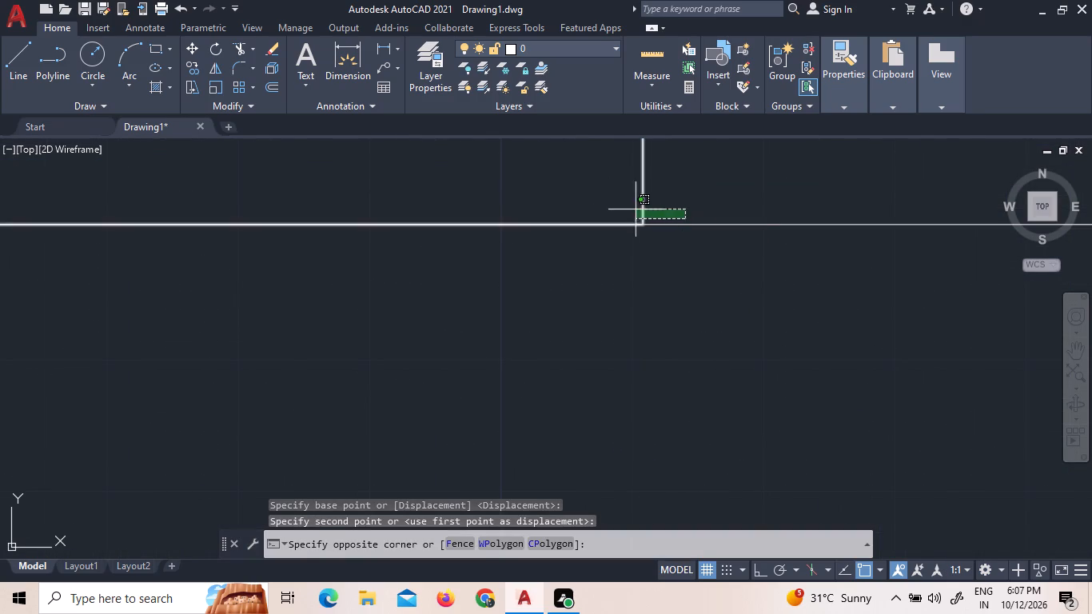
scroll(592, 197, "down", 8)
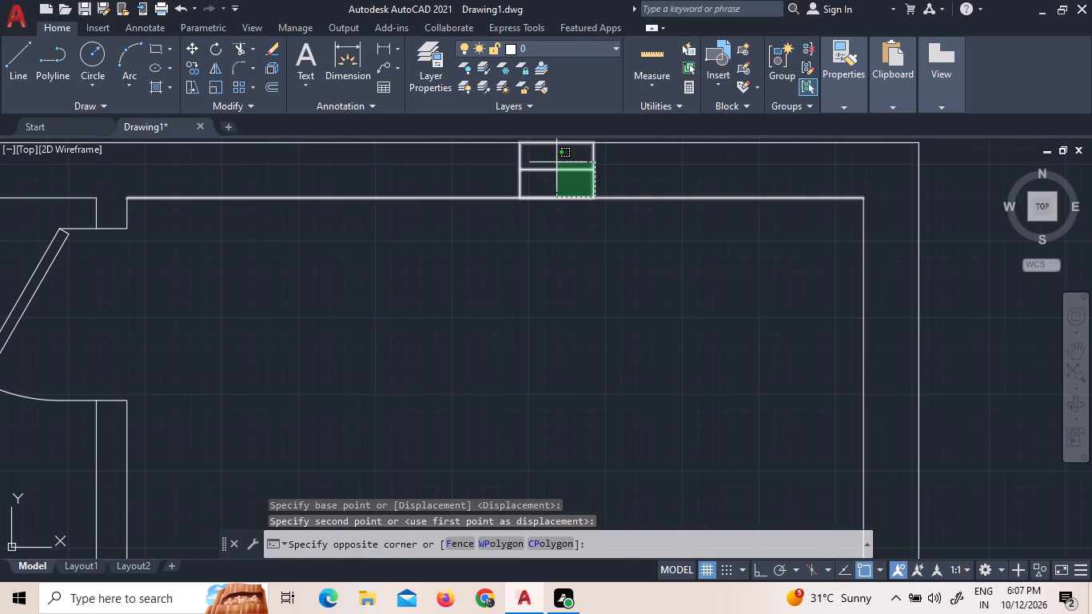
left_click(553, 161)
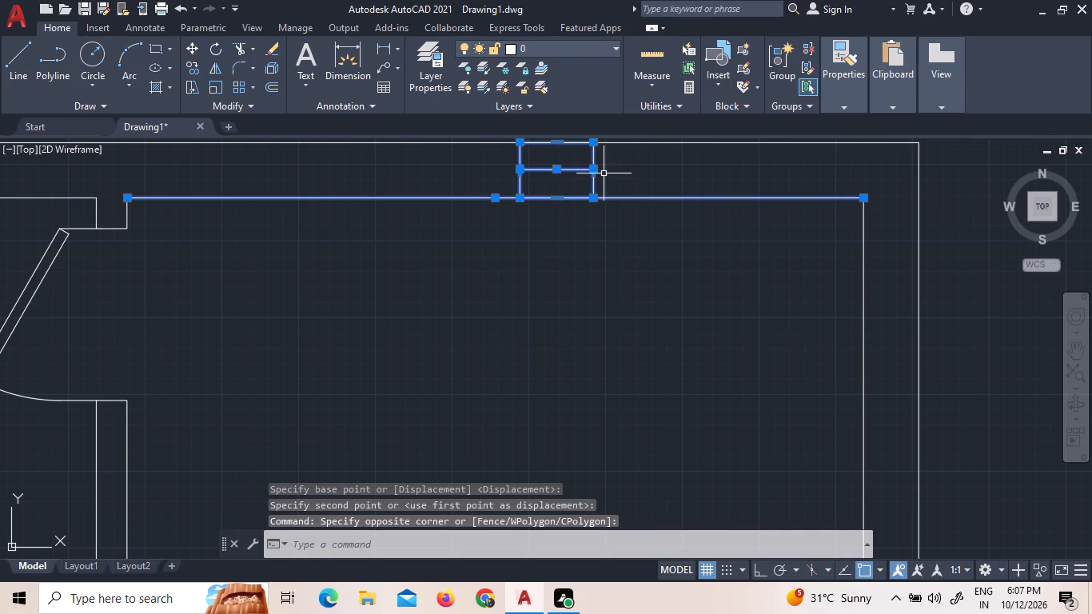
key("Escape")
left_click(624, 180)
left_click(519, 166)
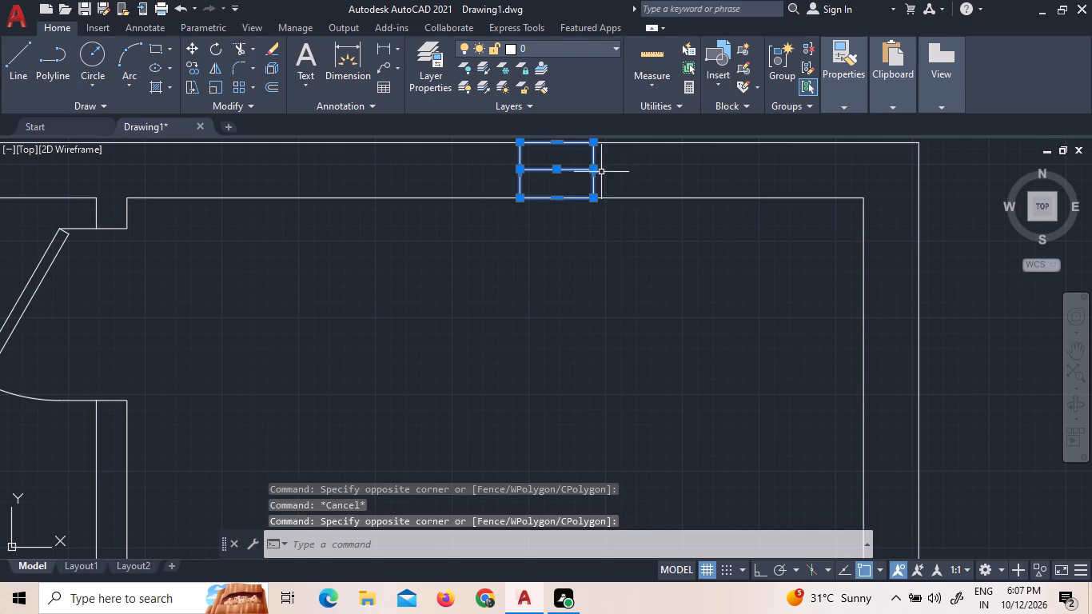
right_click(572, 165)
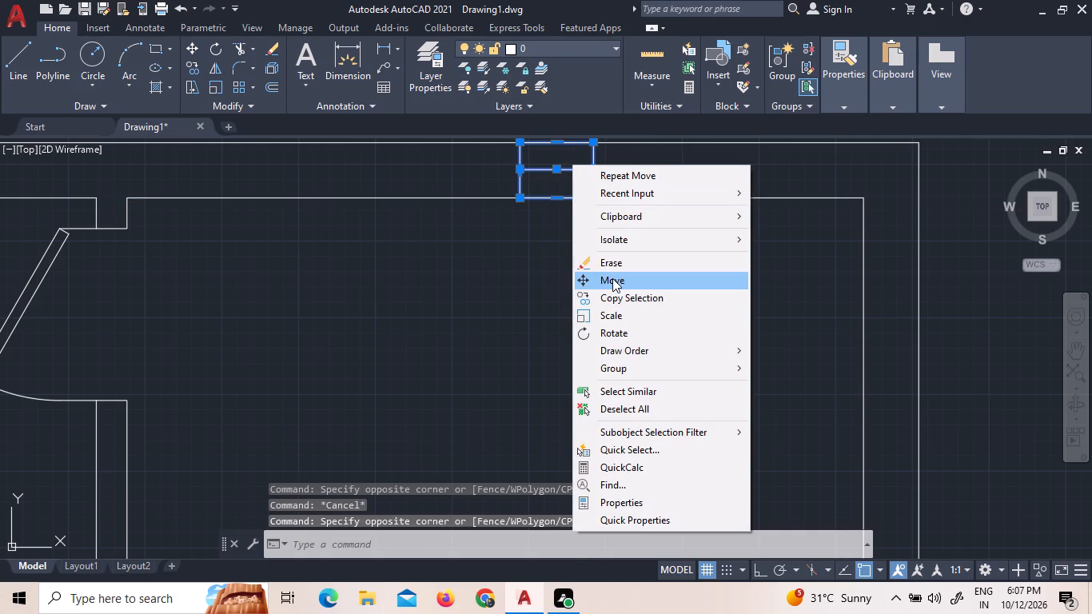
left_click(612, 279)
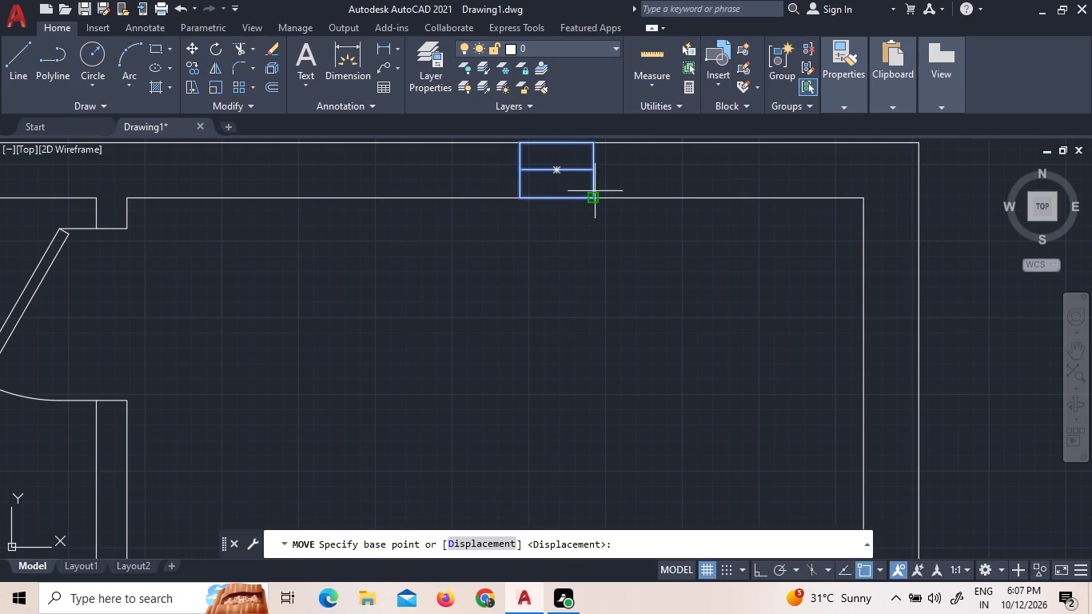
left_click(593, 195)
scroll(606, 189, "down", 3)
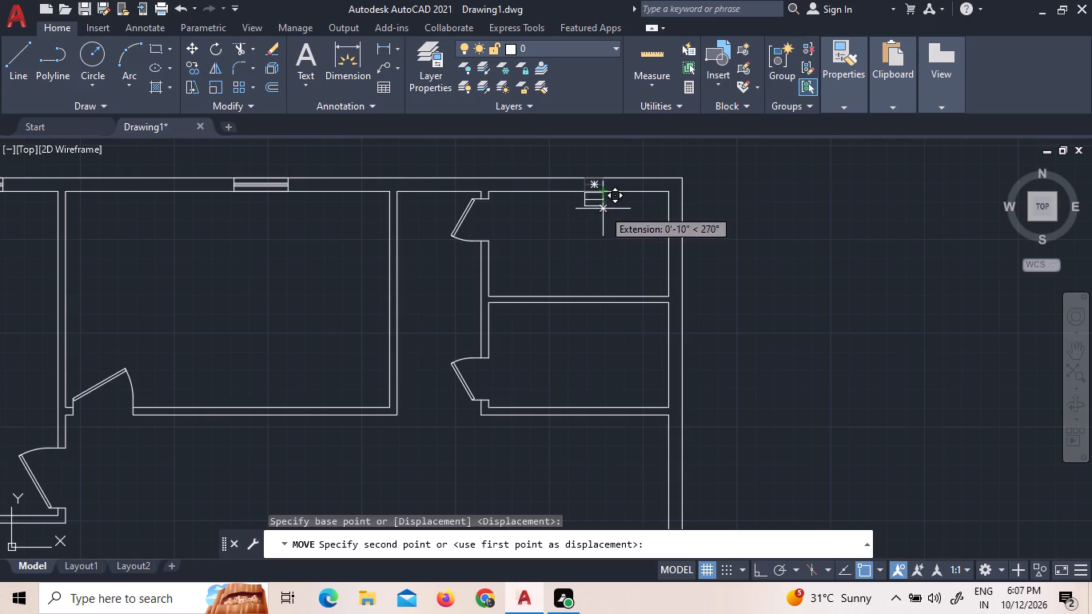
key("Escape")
Copy the small window symbol with its middle line about 12'-7" due south, onto the south wall of the lower northeast room.
scroll(596, 187, "up", 6)
scroll(647, 279, "up", 5)
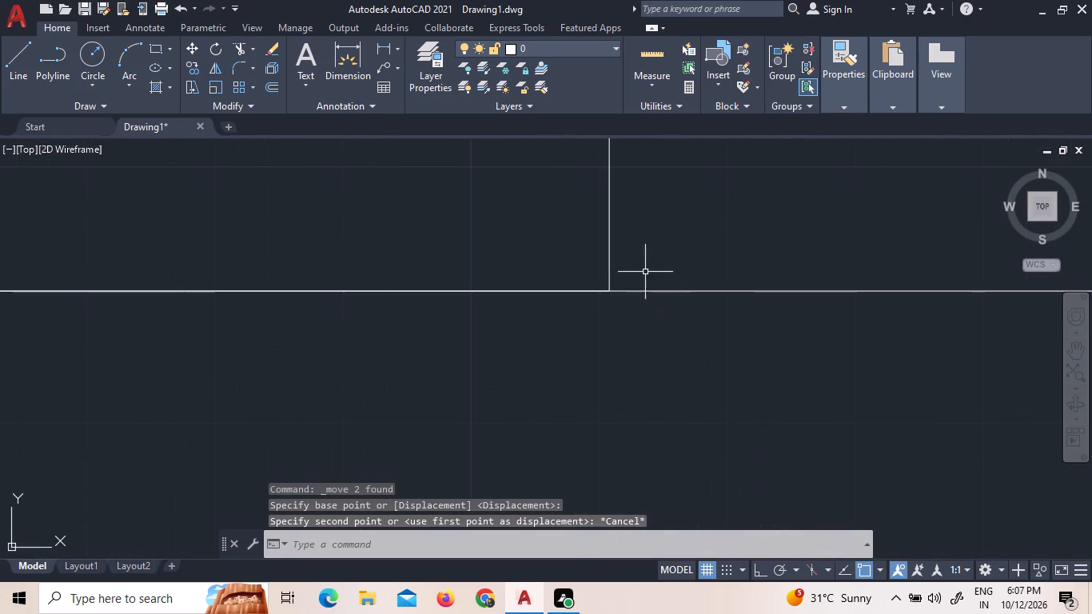
left_click_drag(644, 270, 613, 256)
left_click(489, 199)
scroll(509, 217, "down", 8)
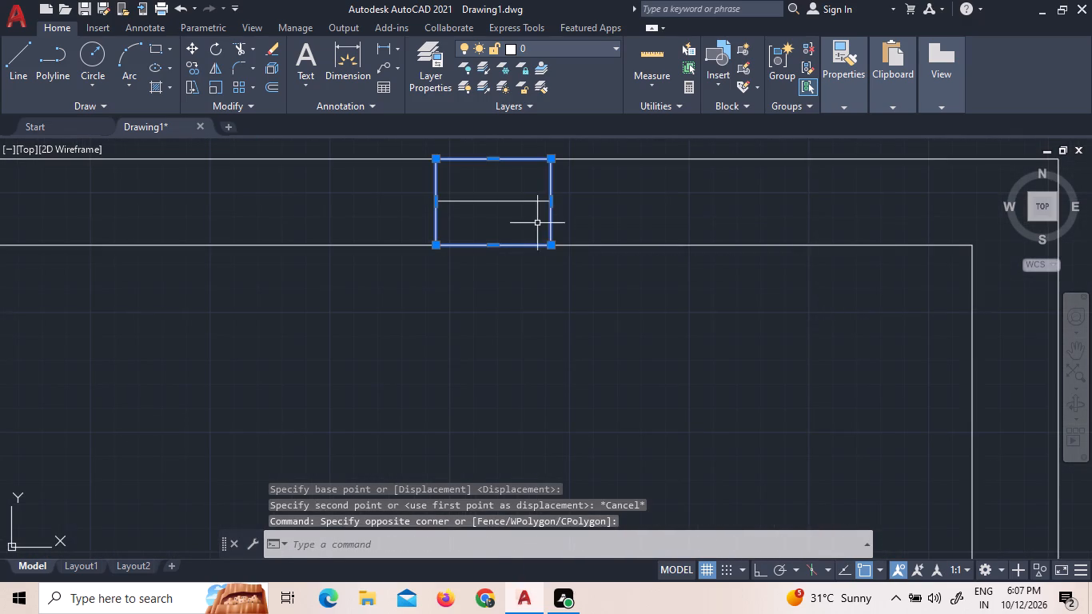
left_click(520, 205)
left_click(497, 186)
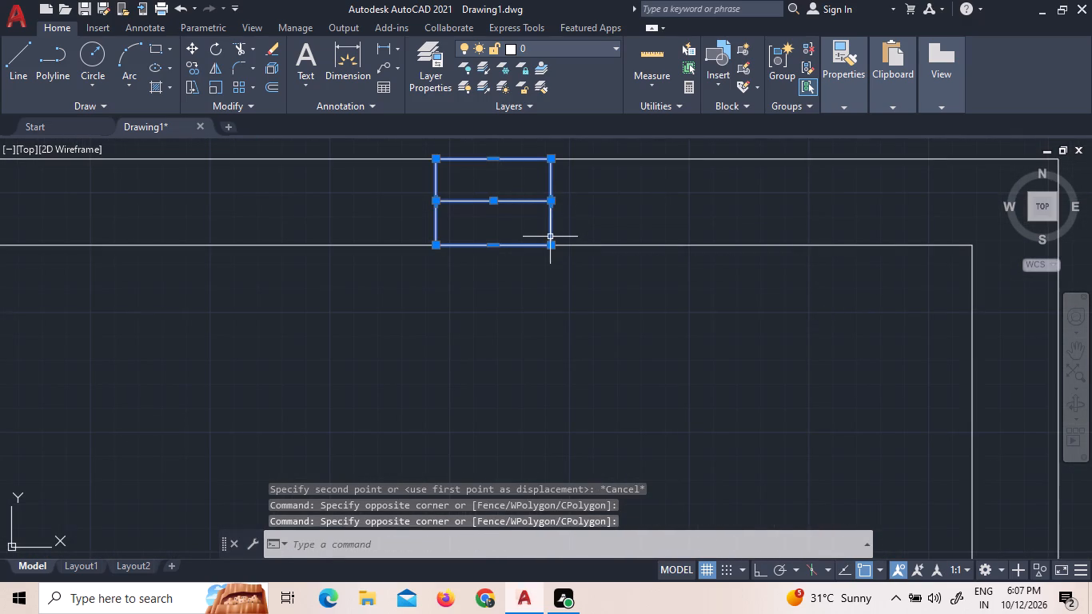
right_click(547, 248)
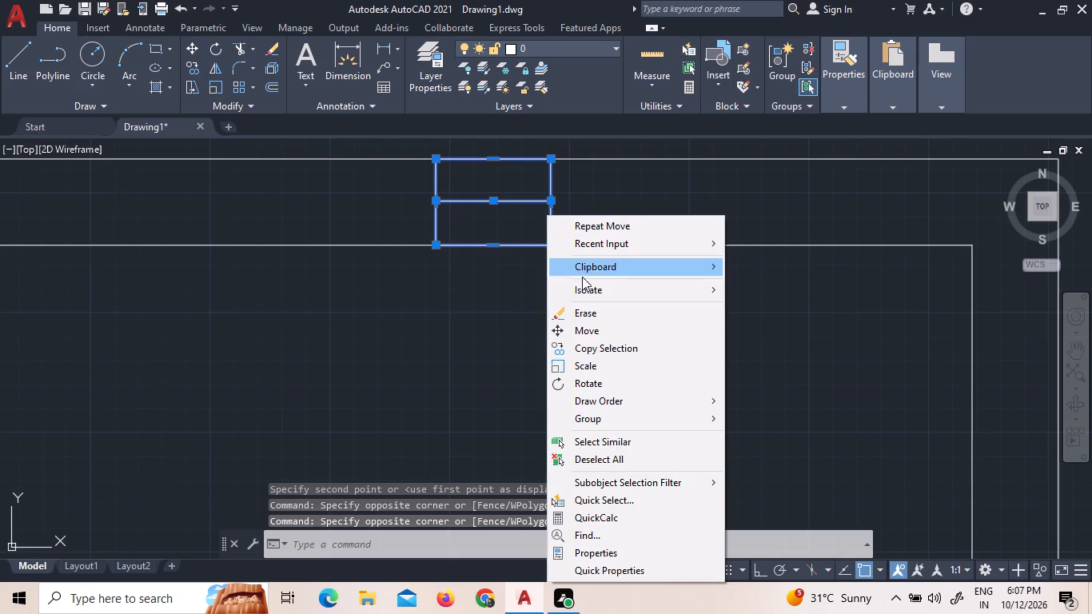
left_click(599, 349)
left_click(554, 242)
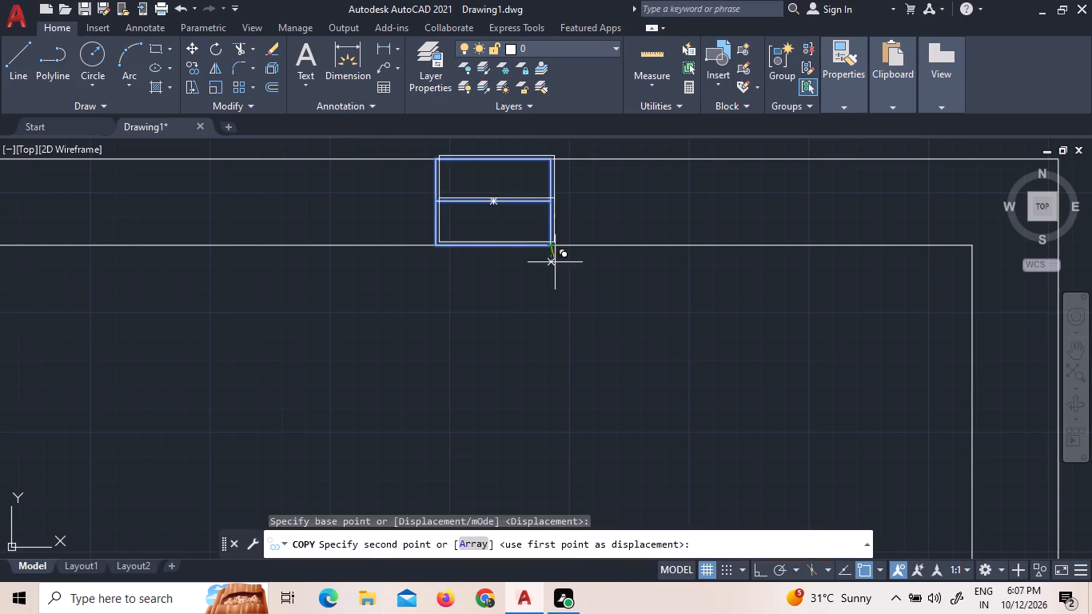
scroll(572, 293, "down", 6)
scroll(572, 389, "up", 2)
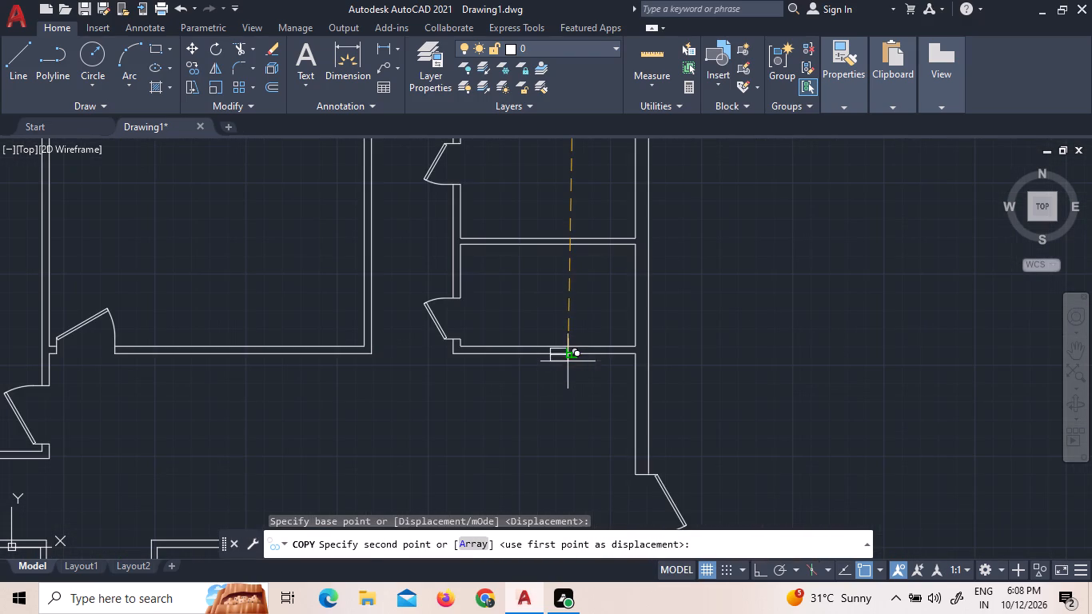
key("F8")
scroll(566, 357, "up", 3)
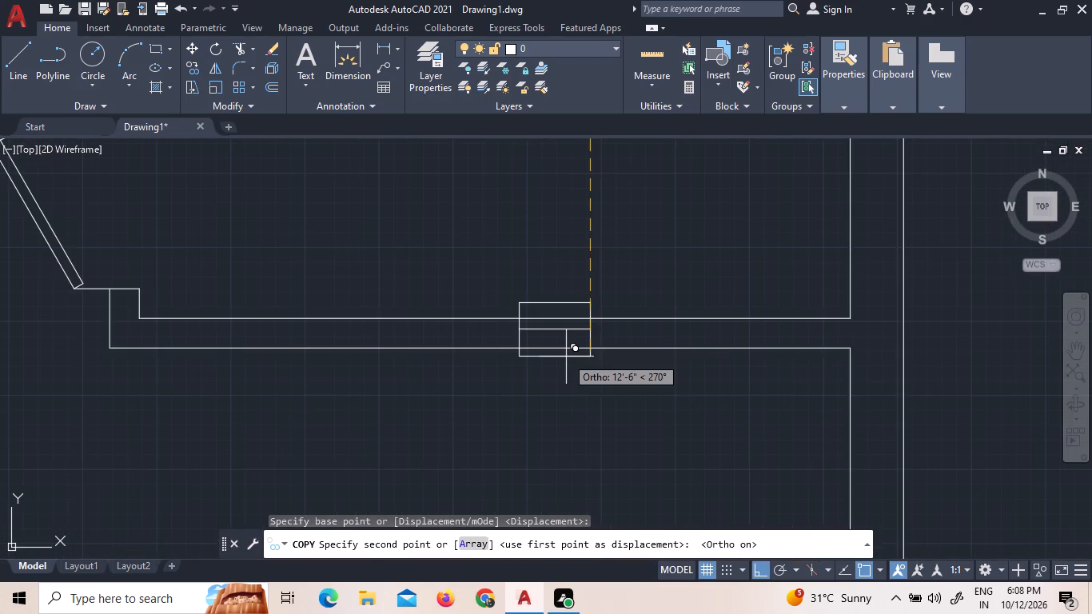
scroll(566, 357, "up", 1)
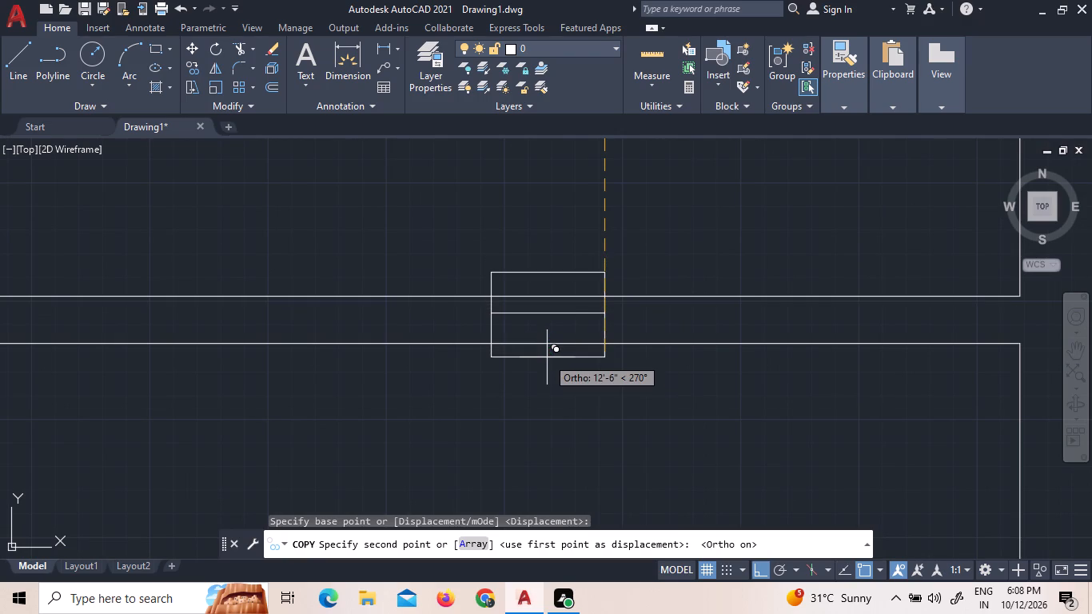
scroll(547, 357, "down", 6)
scroll(547, 359, "up", 3)
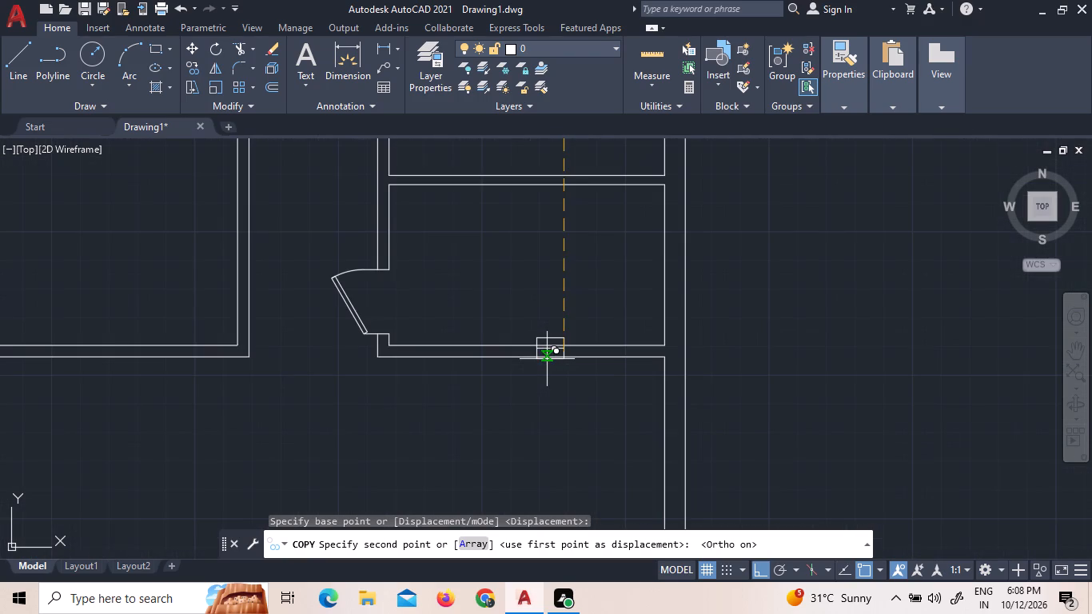
scroll(548, 361, "up", 3)
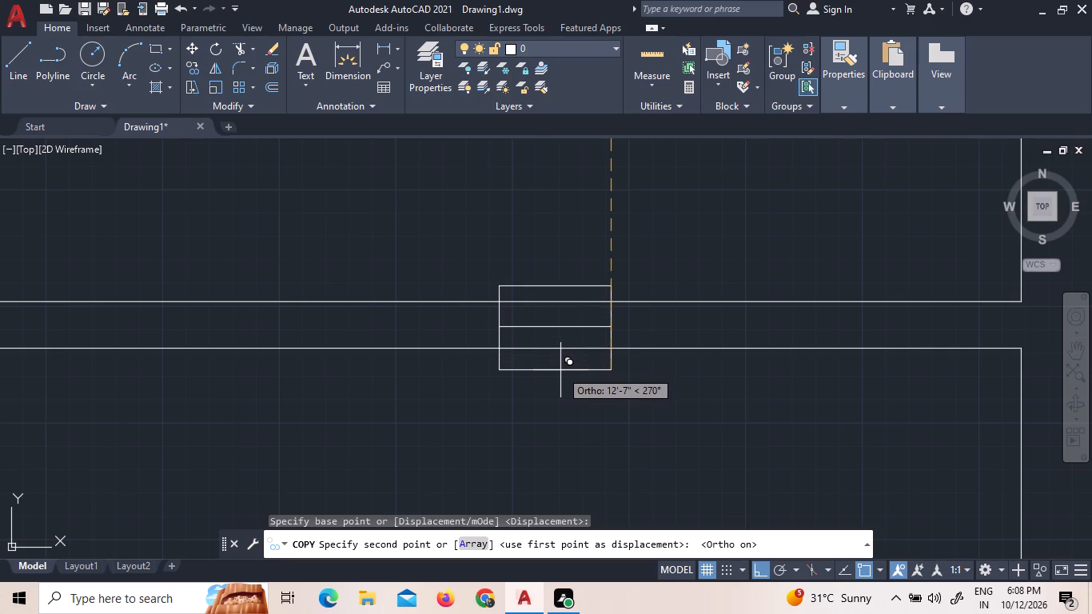
left_click(560, 370)
Place another copy of the 1' by 9" window symbol in the empty space east of the building and end the copying.
scroll(624, 399, "down", 3)
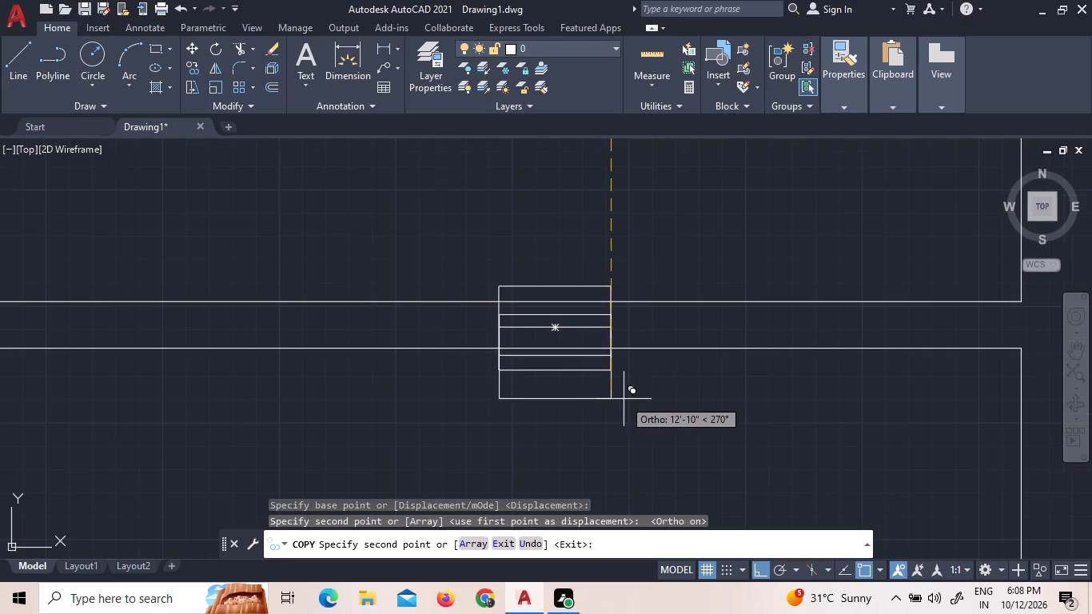
scroll(622, 401, "down", 3)
key("F8")
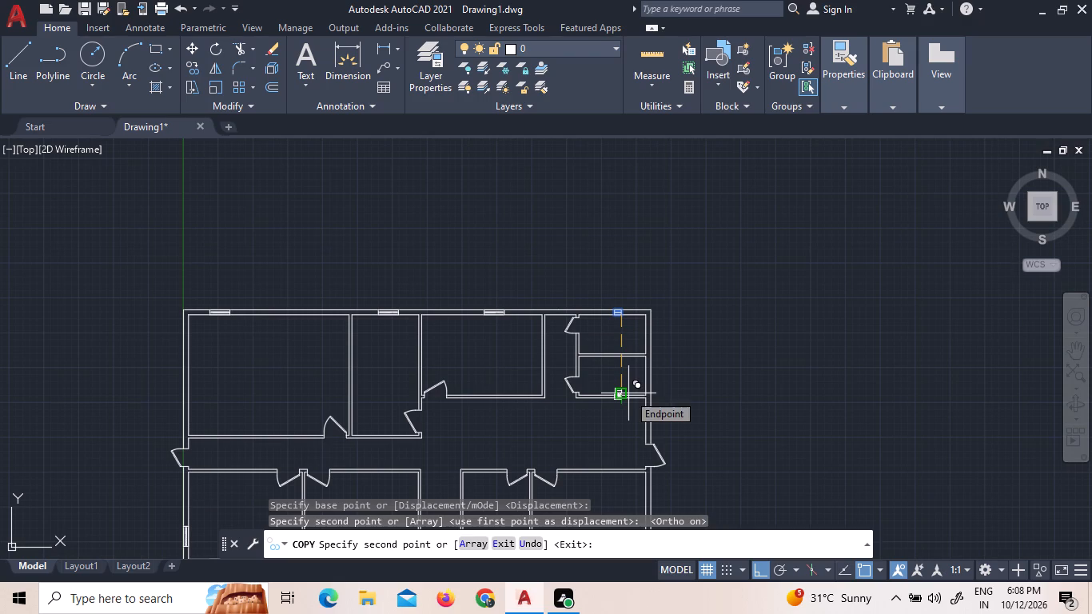
scroll(680, 351, "up", 4)
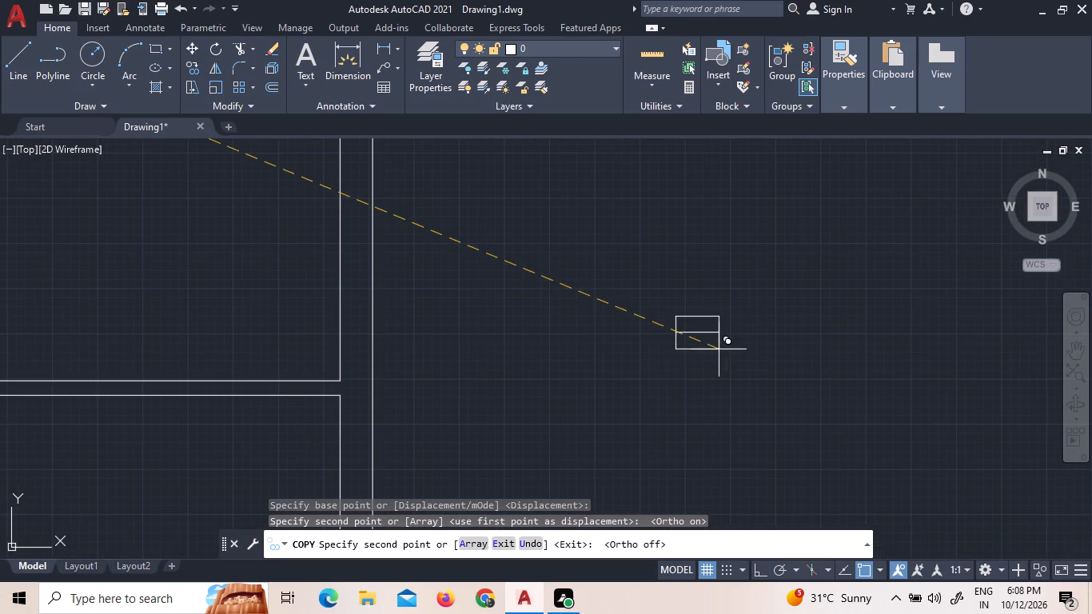
left_click(687, 370)
key("Escape")
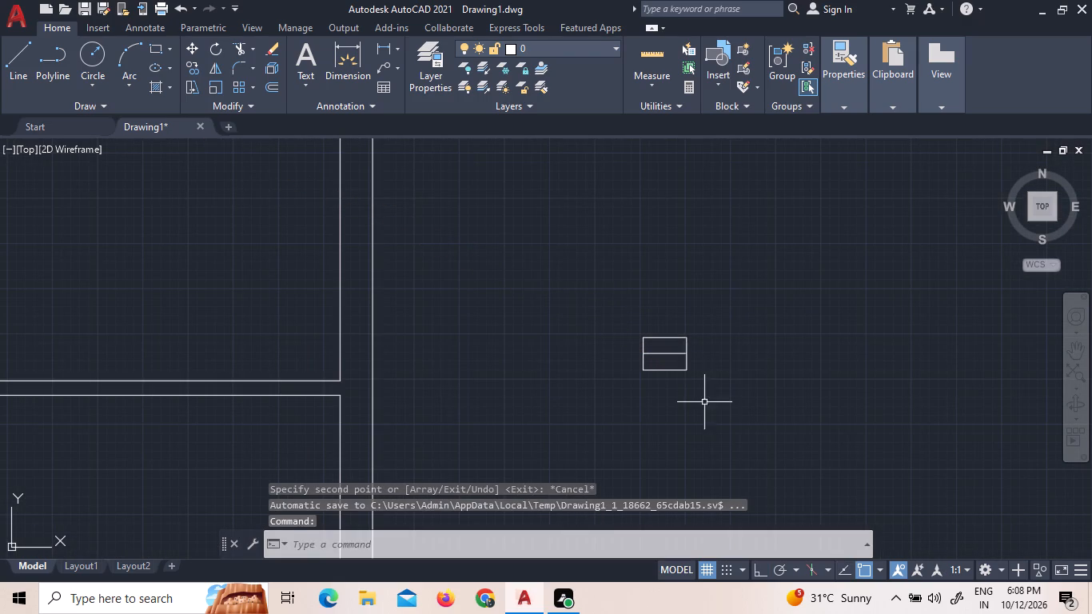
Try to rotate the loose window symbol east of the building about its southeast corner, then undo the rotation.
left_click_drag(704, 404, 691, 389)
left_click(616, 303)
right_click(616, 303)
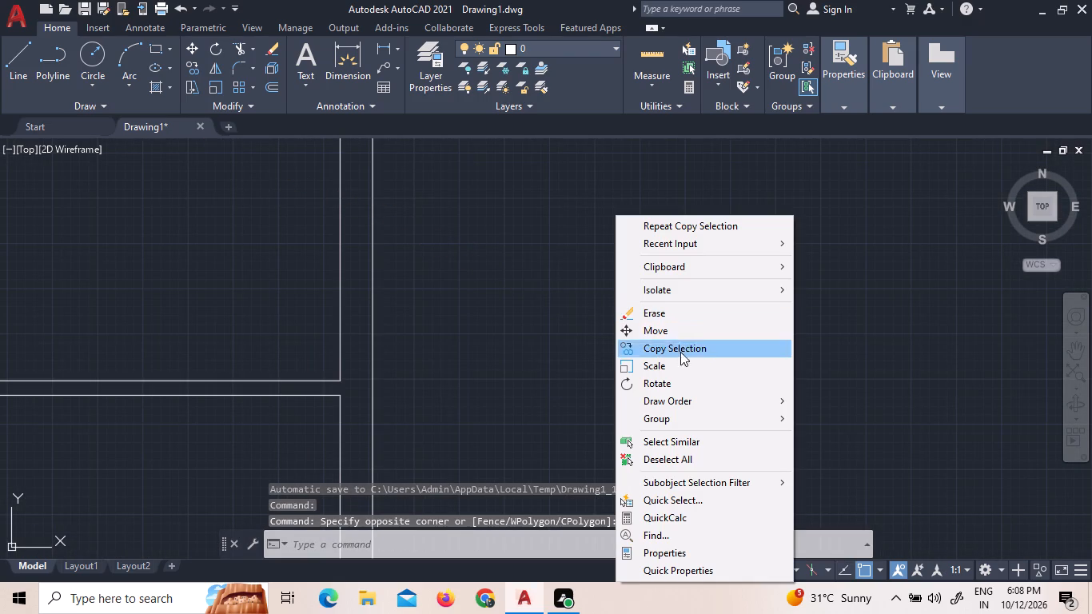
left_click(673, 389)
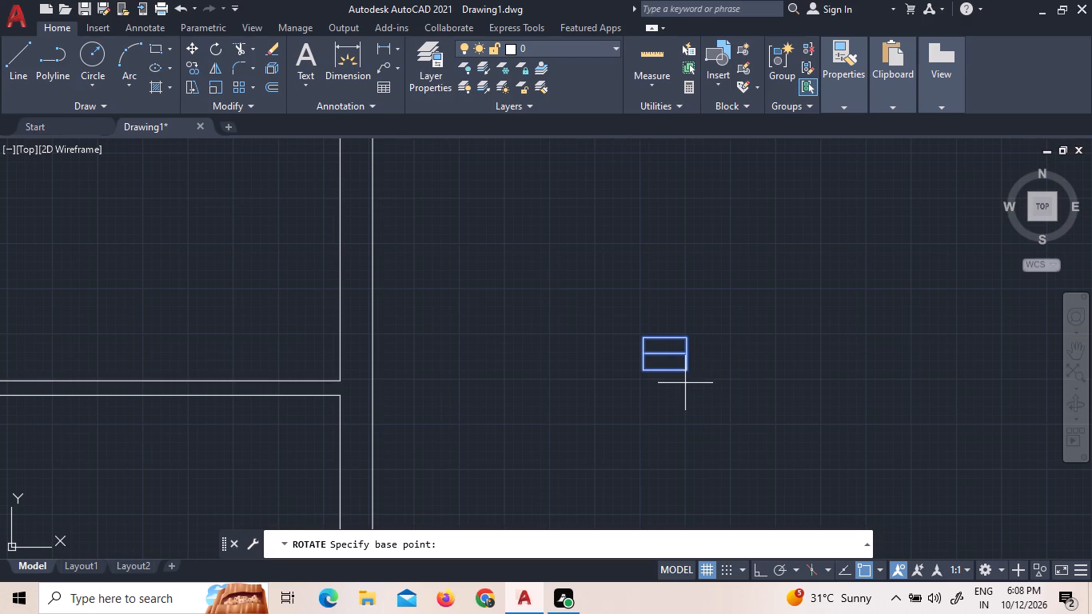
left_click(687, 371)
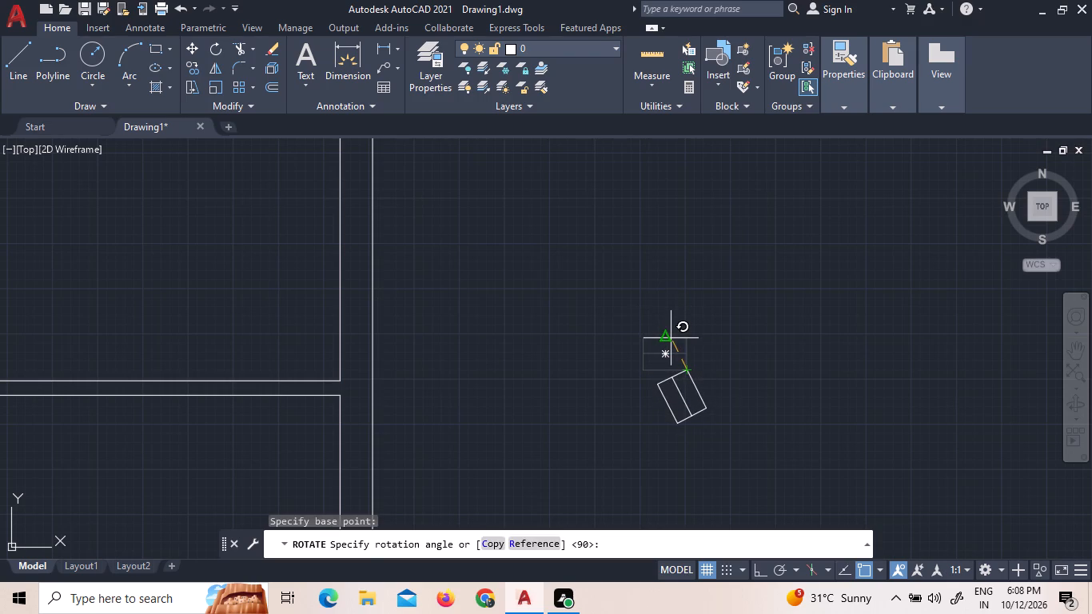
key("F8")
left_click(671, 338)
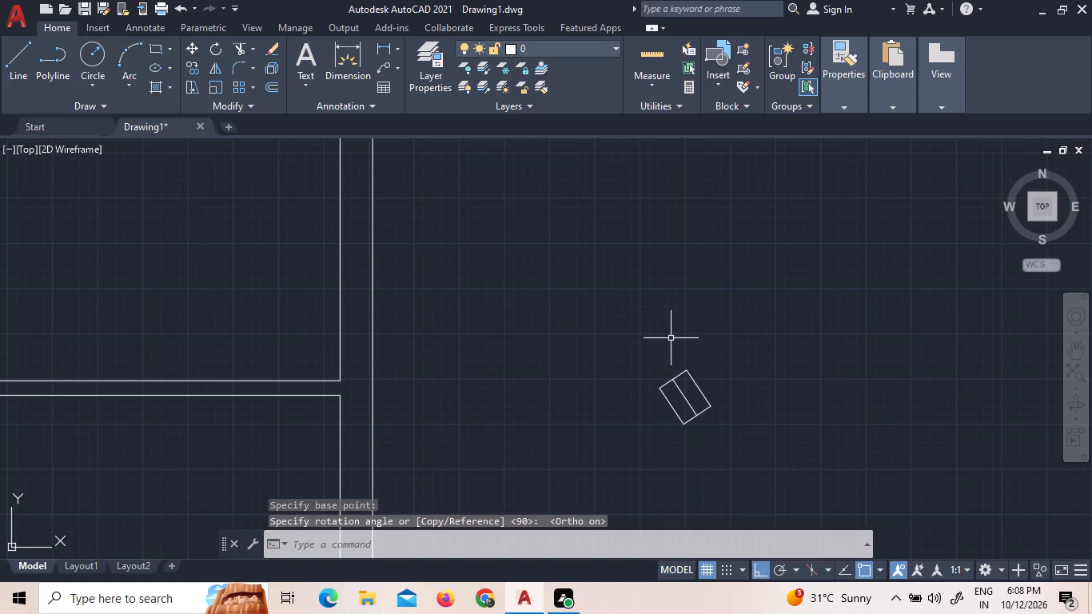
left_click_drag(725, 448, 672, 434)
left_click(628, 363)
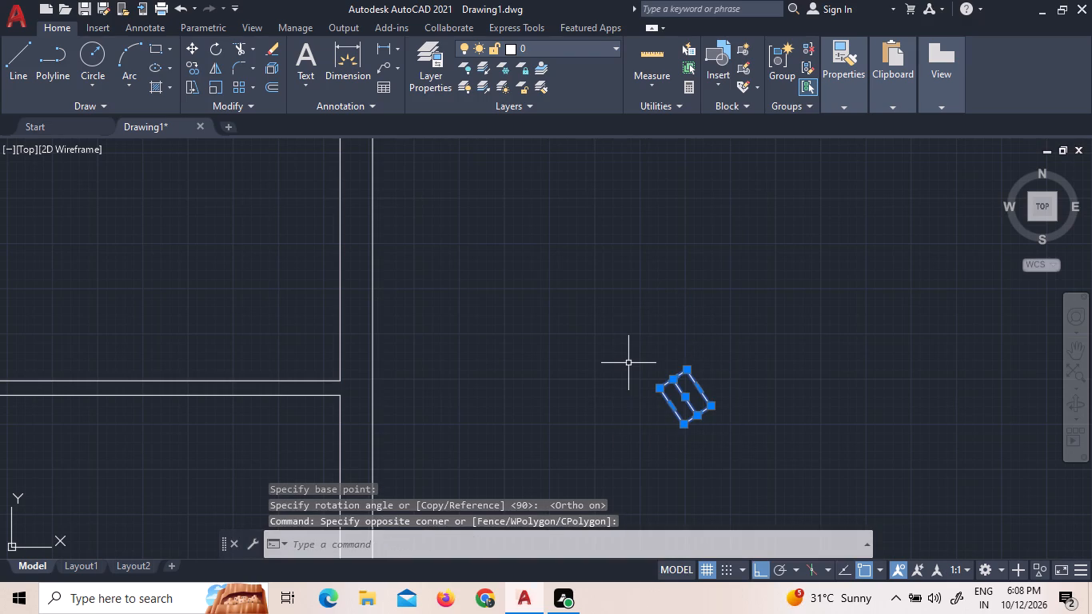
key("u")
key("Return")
Rotate the loose window symbol with its middle line 90° clockwise about its southeast corner.
left_click(700, 402)
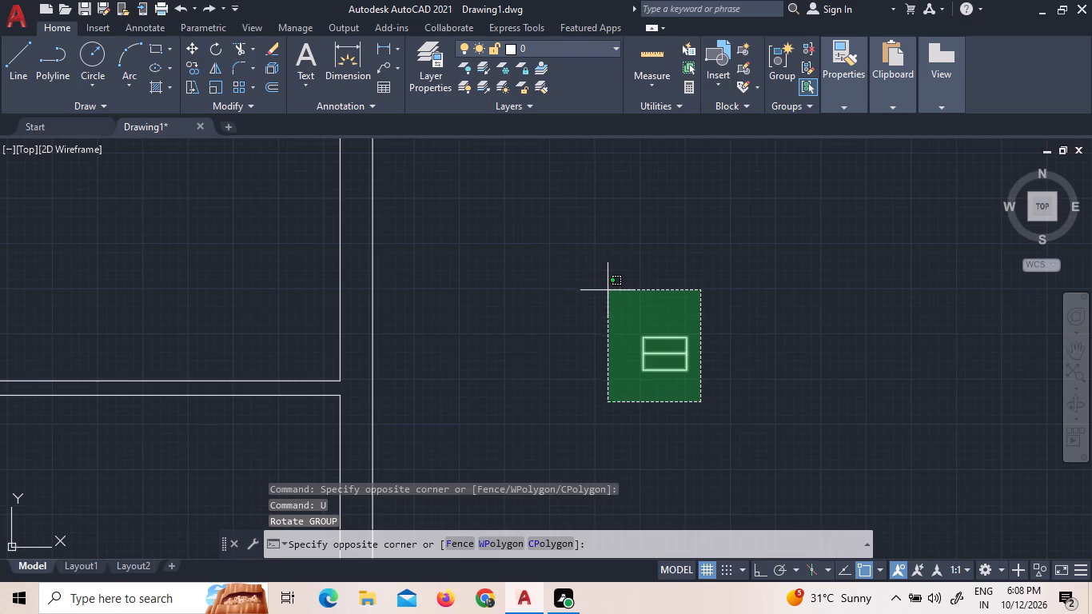
left_click(608, 289)
right_click(684, 370)
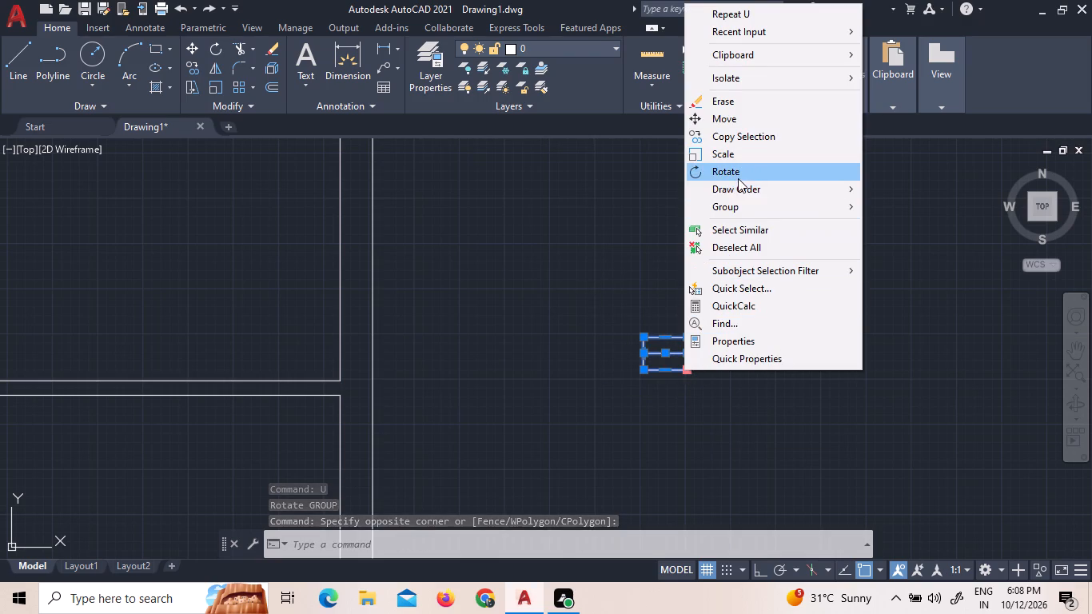
left_click(738, 178)
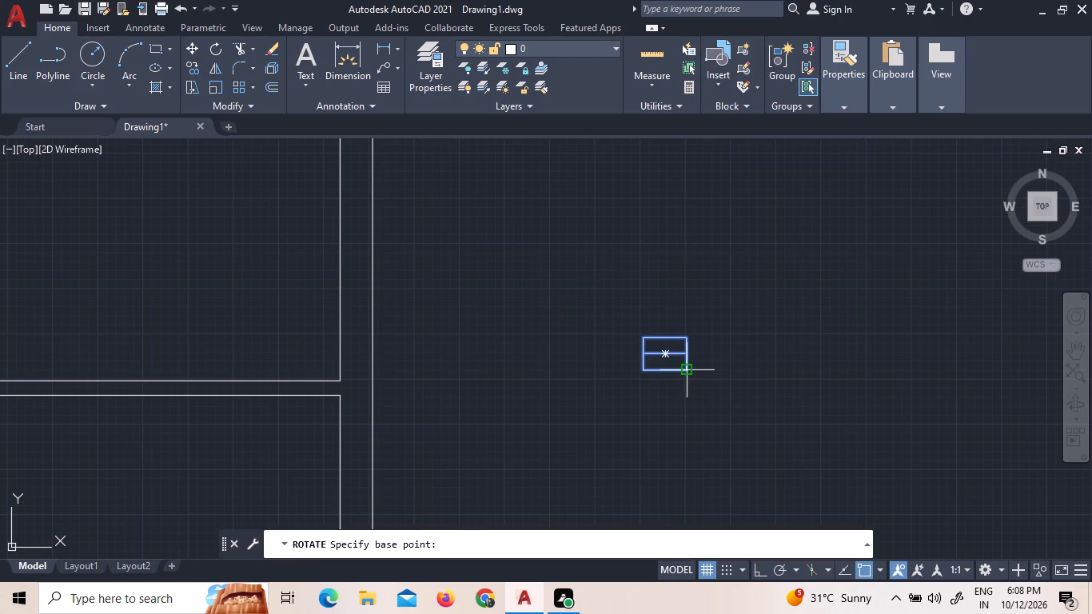
left_click(687, 371)
left_click(685, 387)
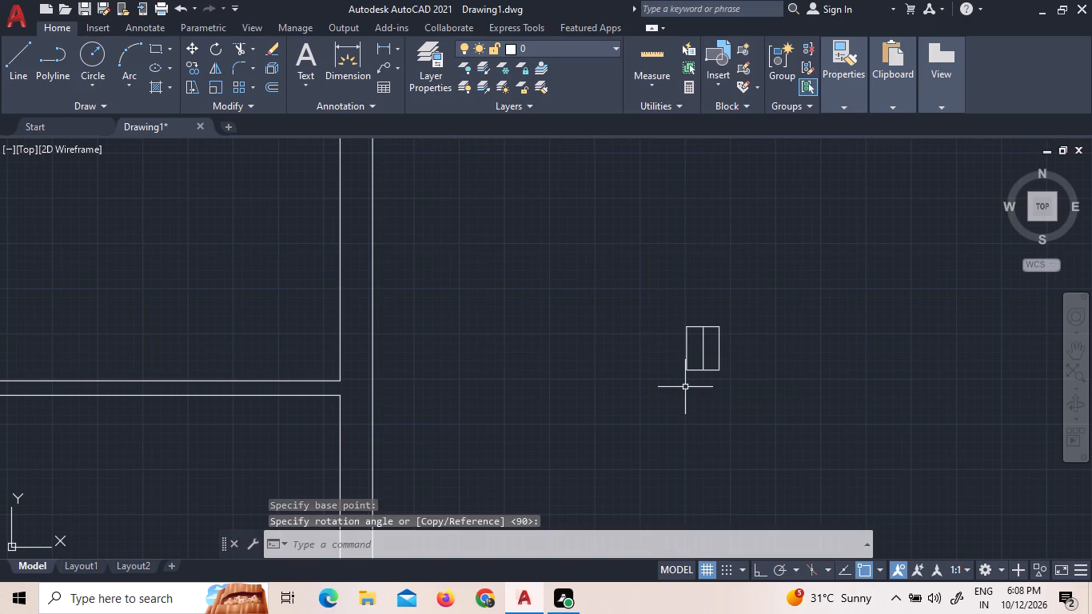
Copy the upright 1' by 9" window symbol with its middle line into the east wall of the upper northeast room.
left_click_drag(728, 384, 719, 354)
left_click(641, 236)
right_click(641, 236)
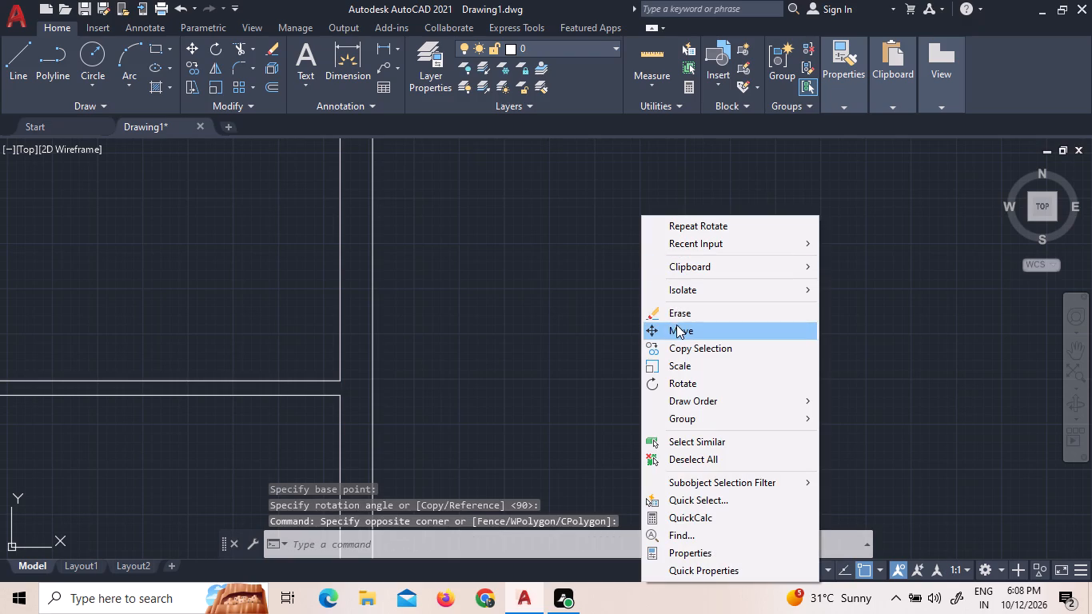
double_click(674, 343)
scroll(513, 237, "down", 2)
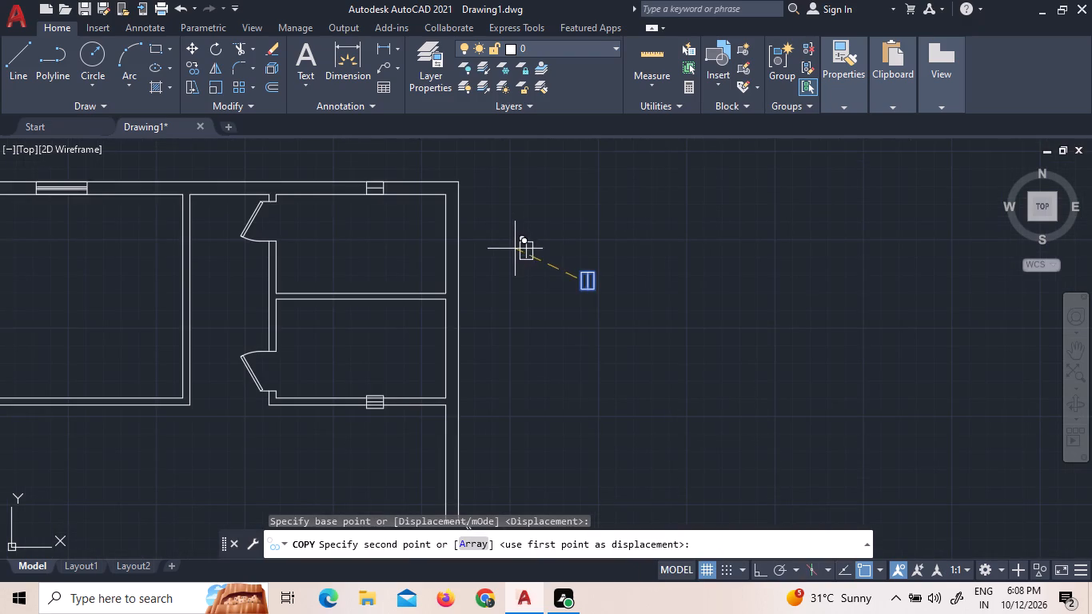
scroll(432, 224, "up", 4)
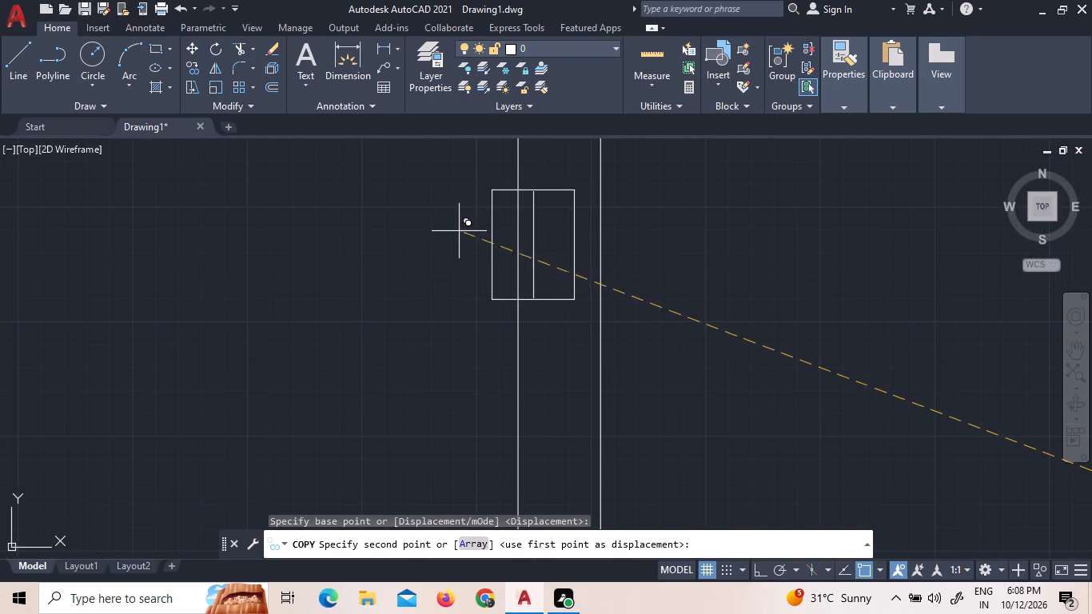
scroll(470, 224, "up", 2)
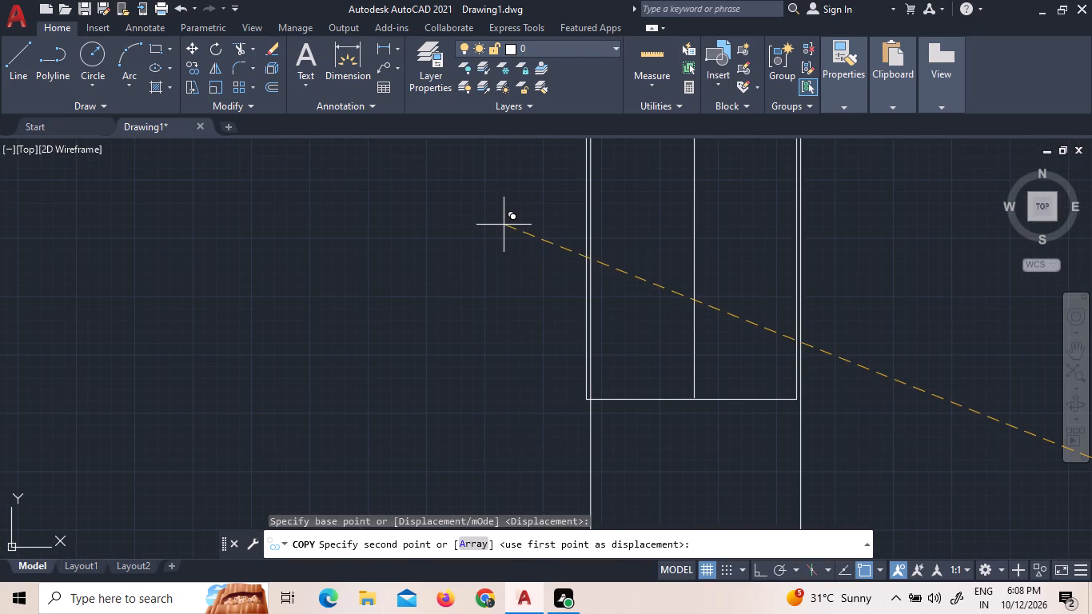
scroll(540, 235, "up", 3)
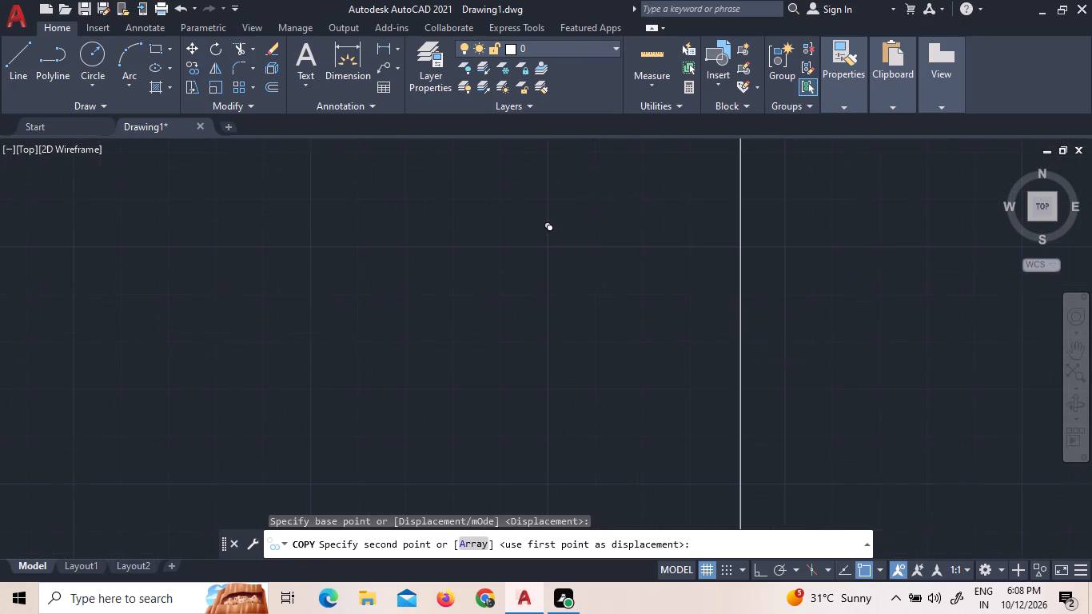
left_click(405, 238)
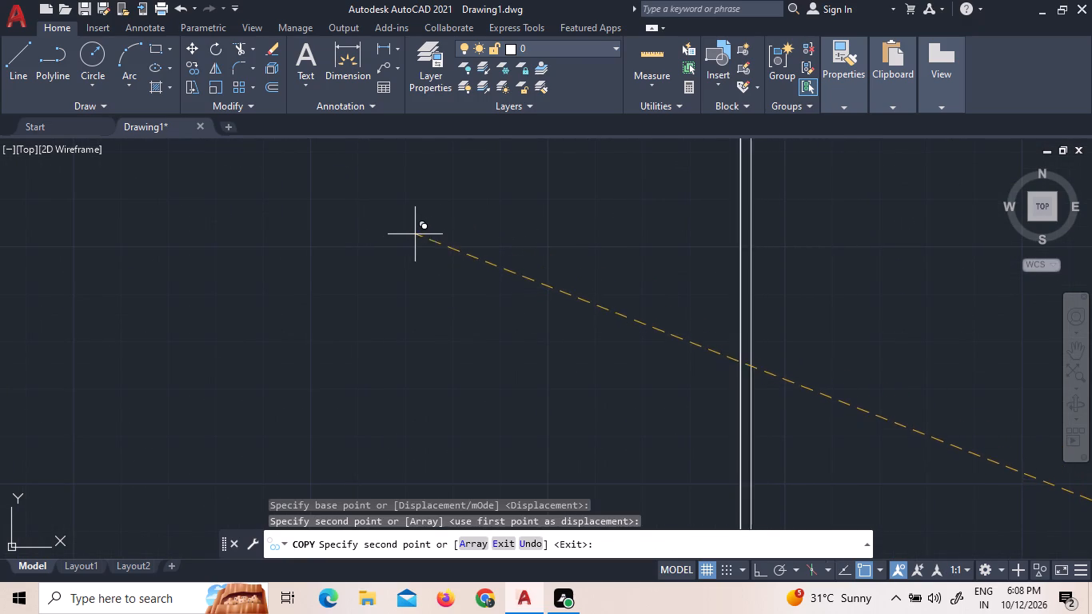
scroll(415, 234, "down", 4)
key("Escape")
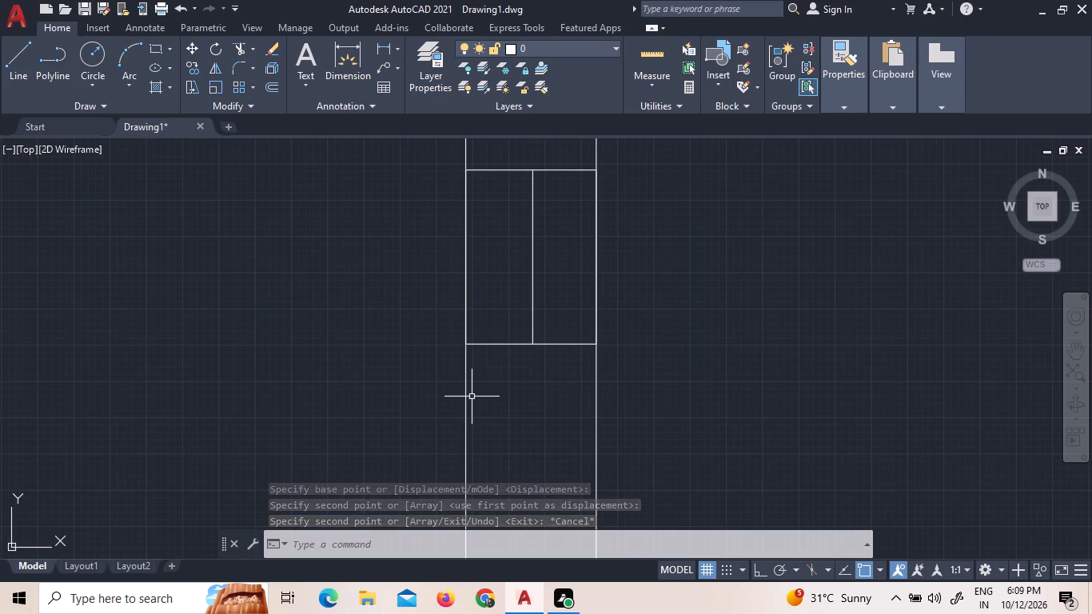
Move the copied window's rectangle and middle line so its southwest corner meets the inner face of the east wall.
scroll(469, 352, "up", 5)
scroll(393, 337, "up", 2)
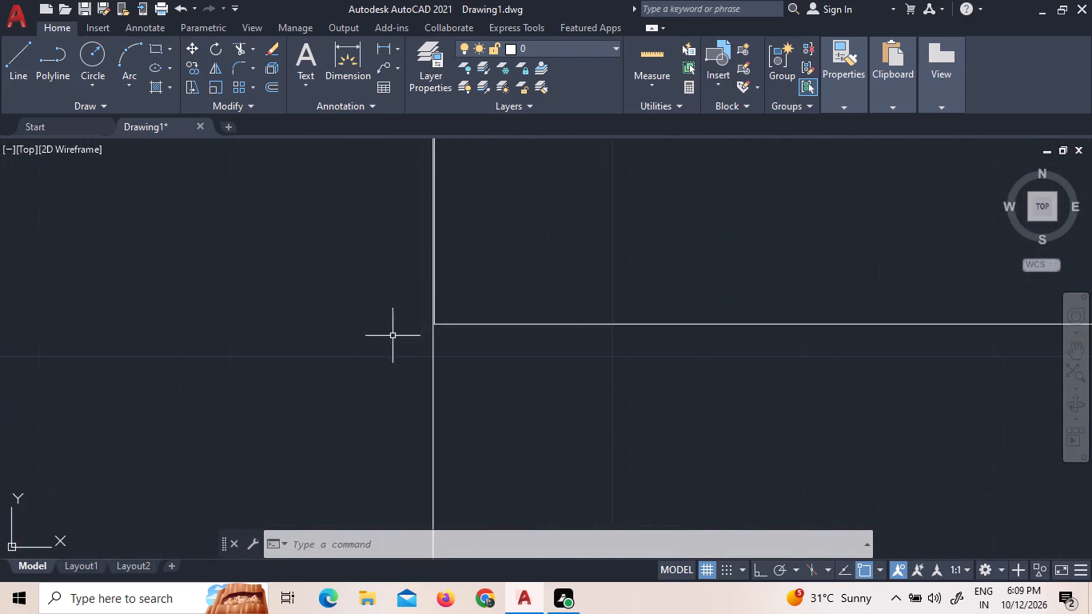
scroll(423, 309, "up", 5)
left_click_drag(659, 480, 622, 443)
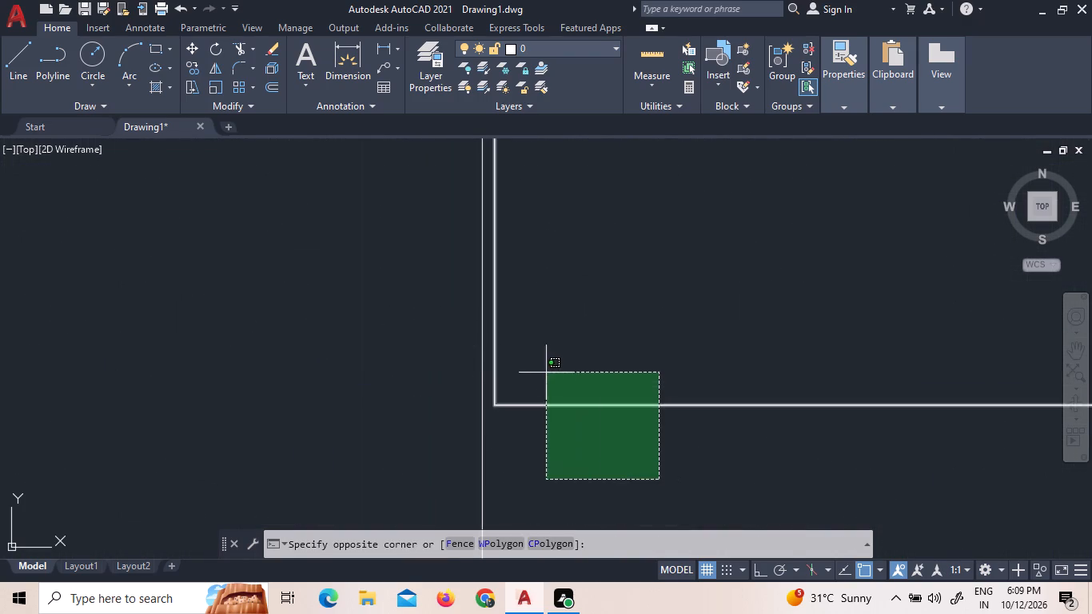
left_click(546, 373)
scroll(560, 387, "down", 8)
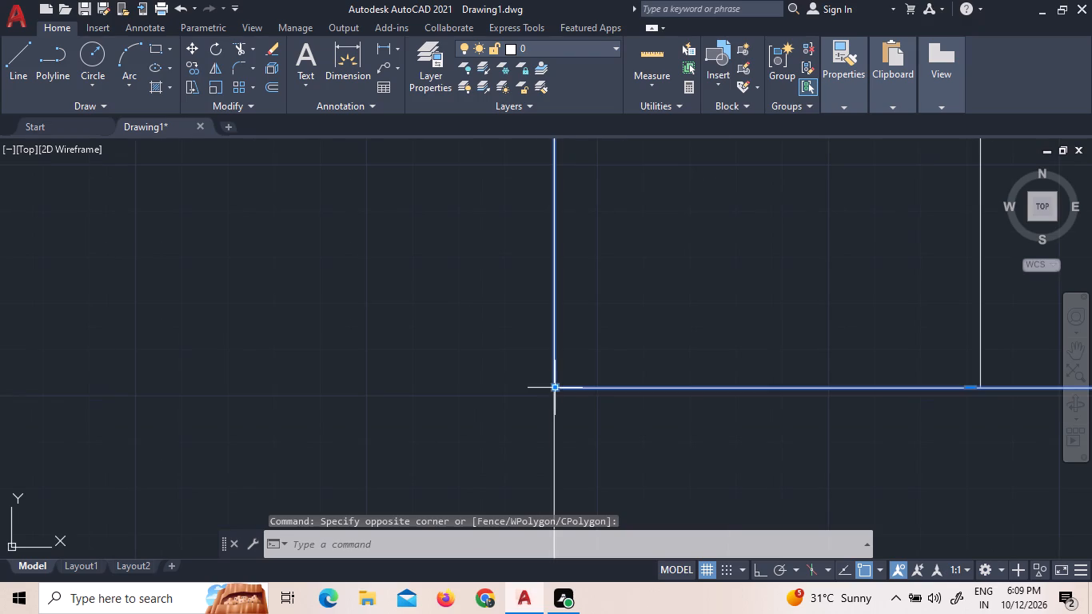
left_click(979, 333)
scroll(548, 382, "up", 1)
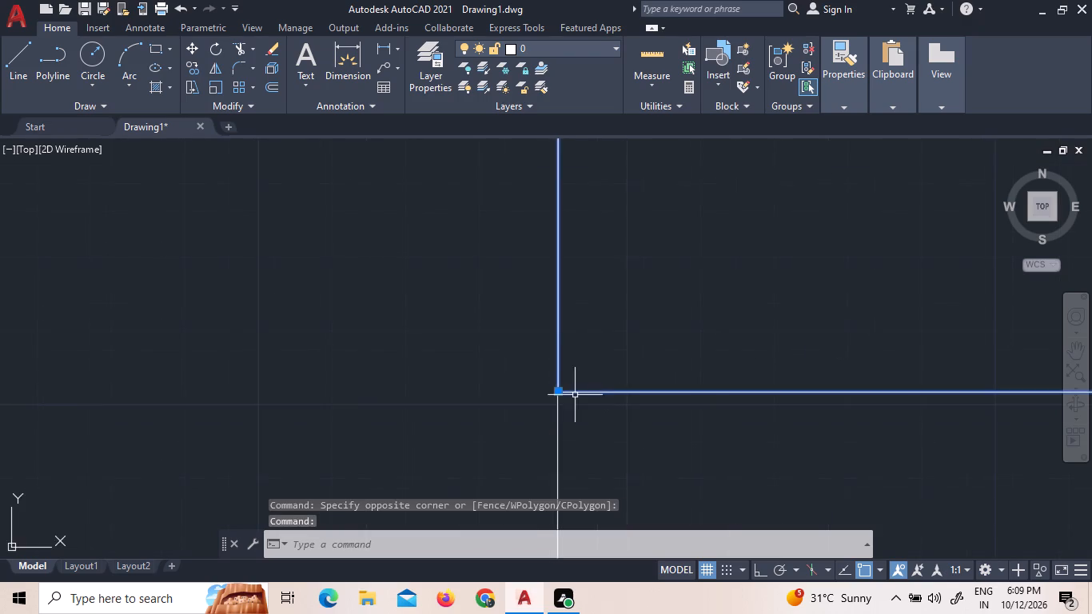
scroll(578, 399, "up", 2)
scroll(512, 389, "up", 4)
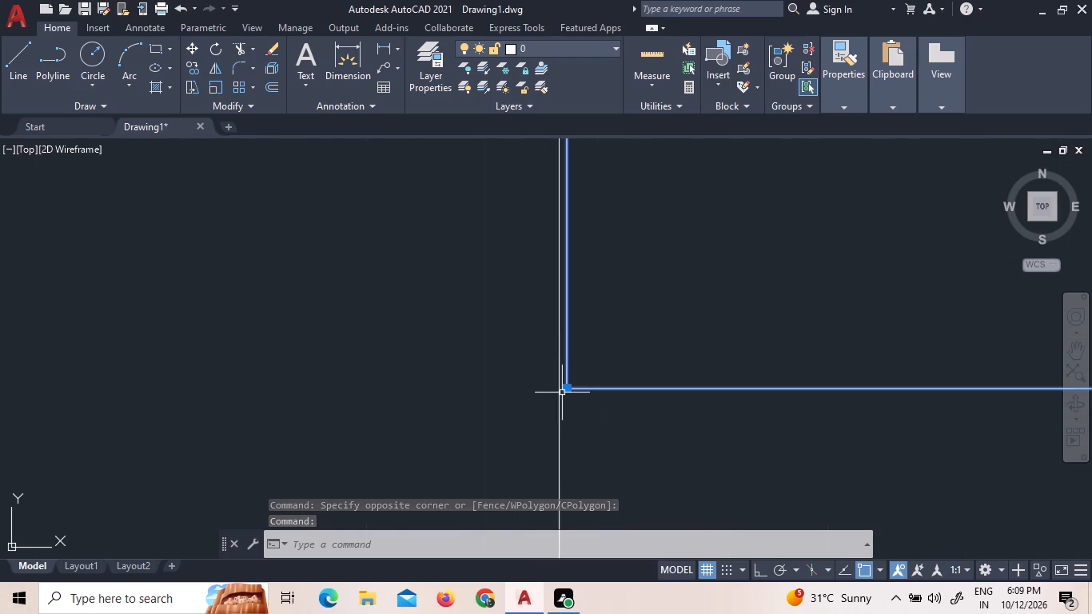
scroll(560, 393, "up", 5)
right_click(641, 349)
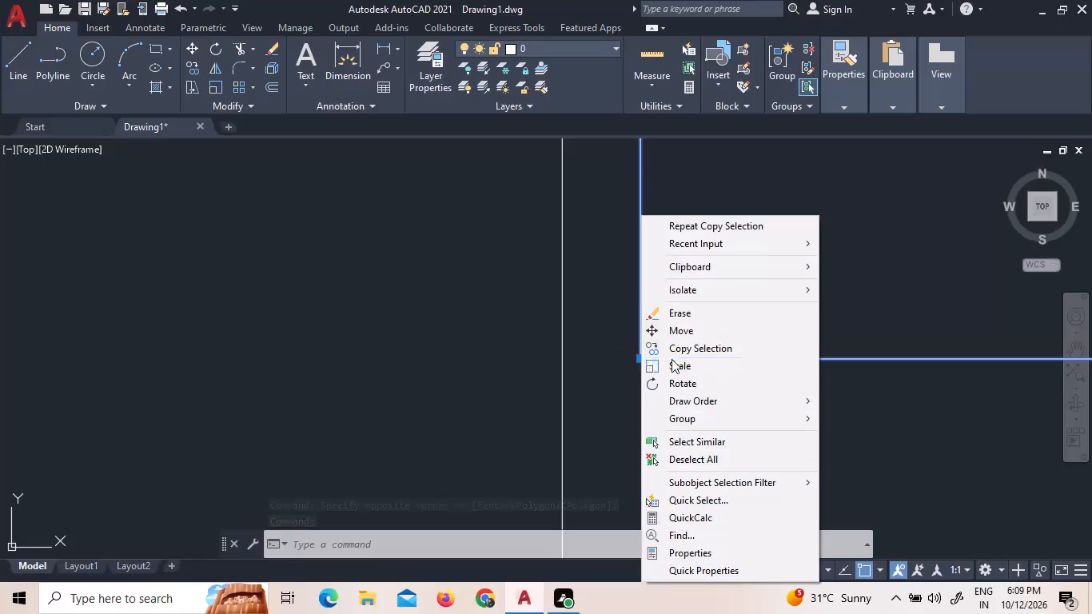
left_click(694, 337)
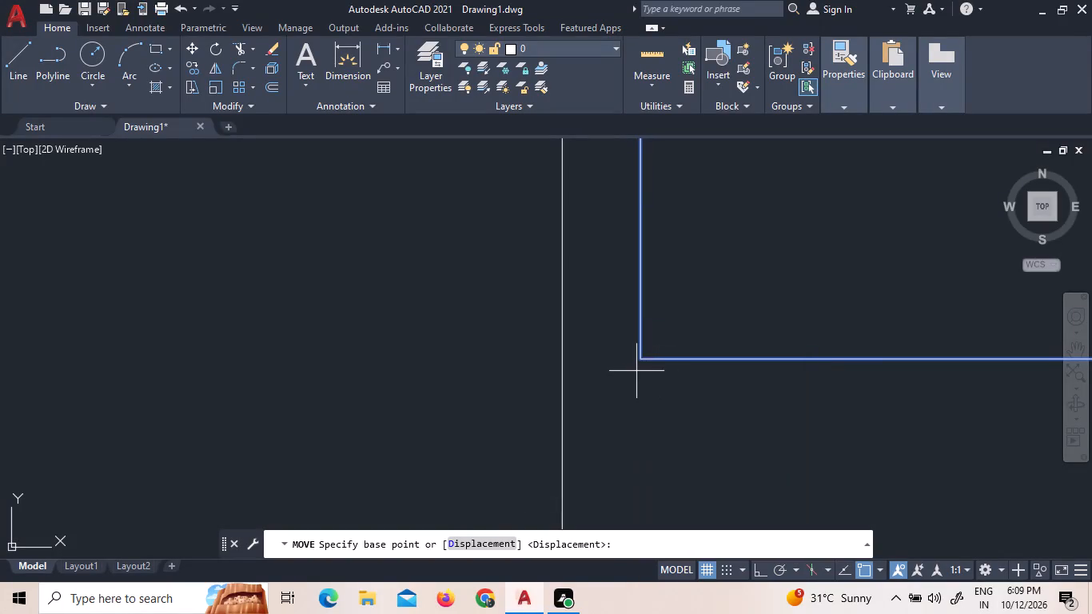
left_click(641, 361)
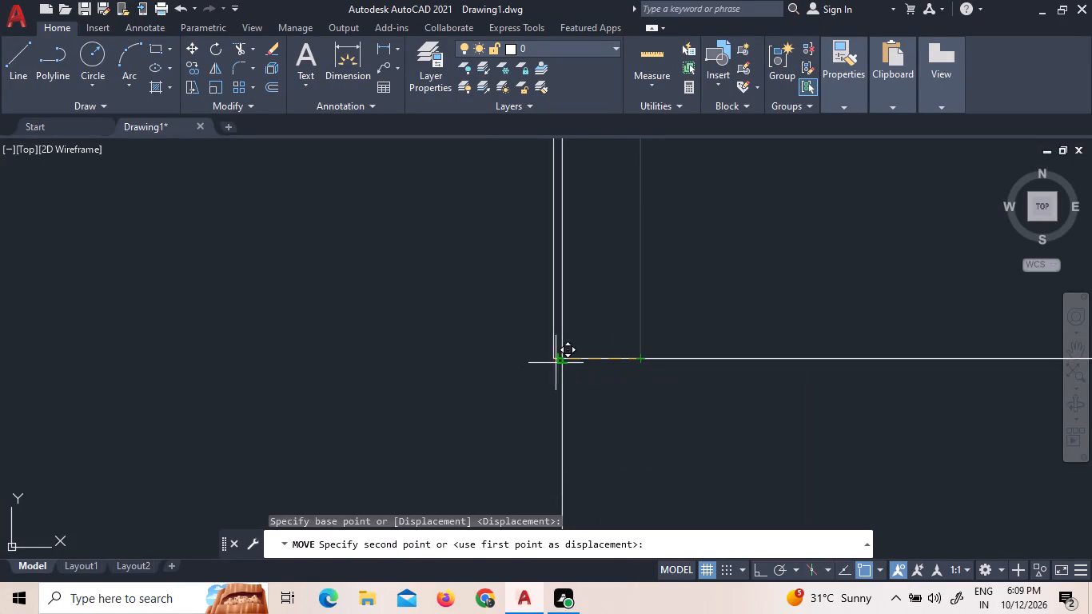
left_click(560, 364)
Copy the upright window symbol with its middle line straight down, with Ortho on, into the east wall of the lower northeast room.
scroll(593, 411, "down", 9)
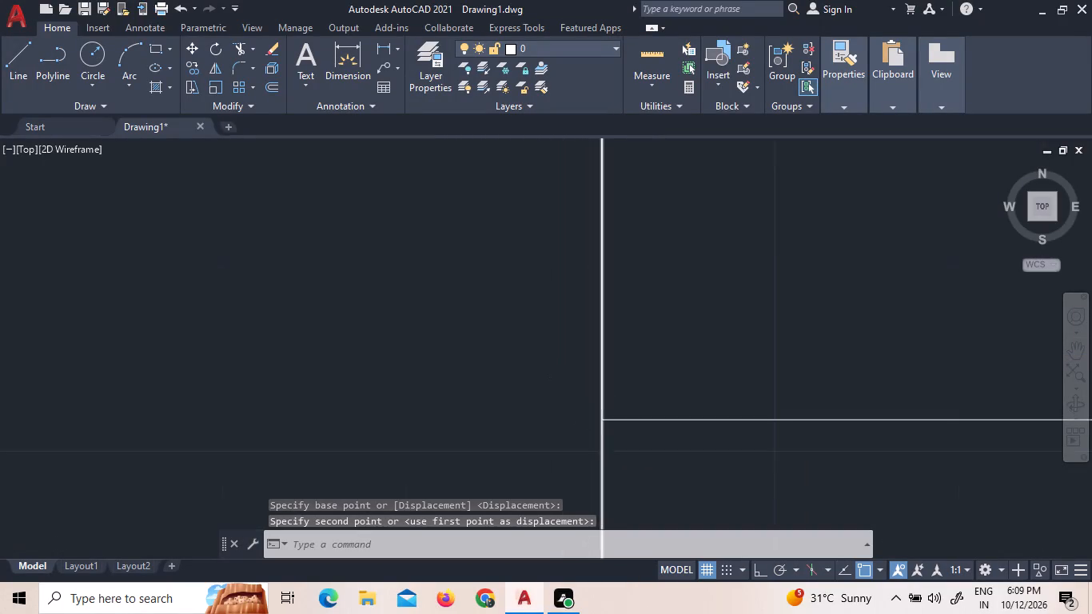
scroll(599, 433, "down", 7)
scroll(683, 408, "down", 3)
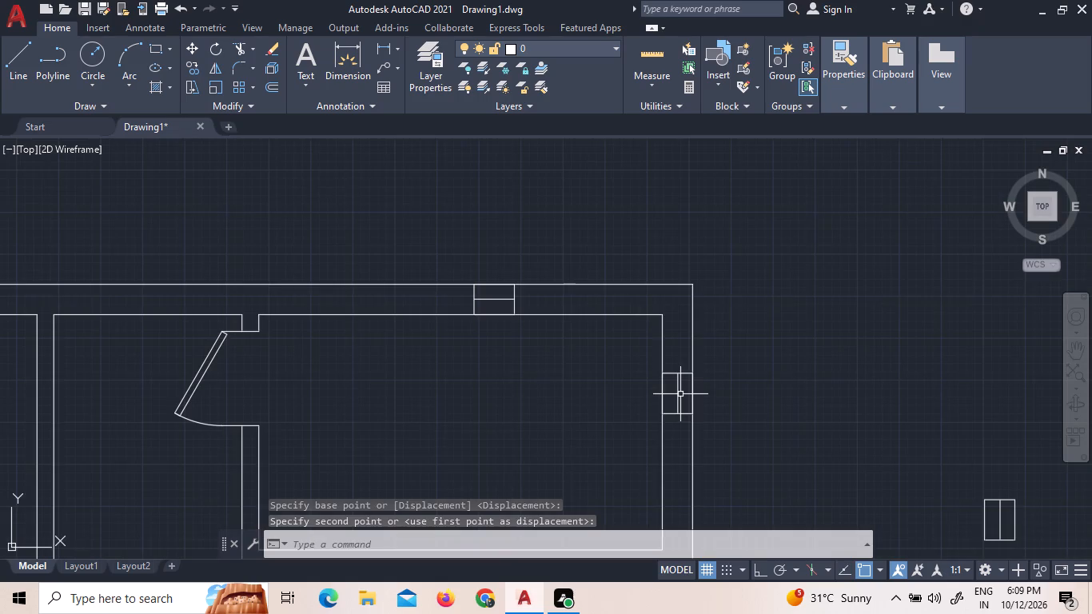
scroll(680, 394, "down", 2)
scroll(683, 417, "up", 3)
left_click(684, 385)
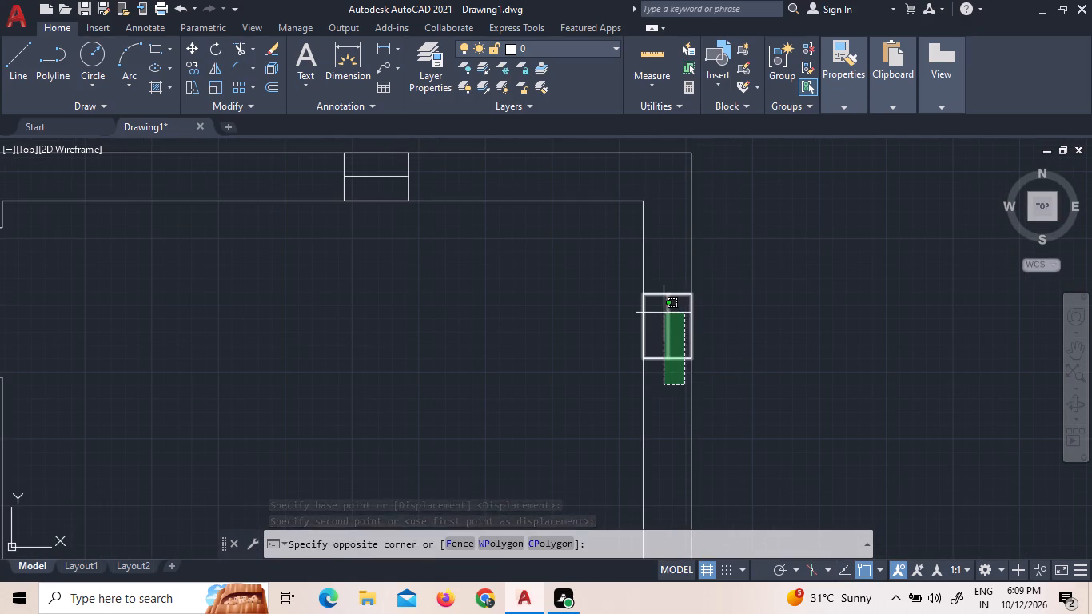
left_click(660, 310)
right_click(664, 305)
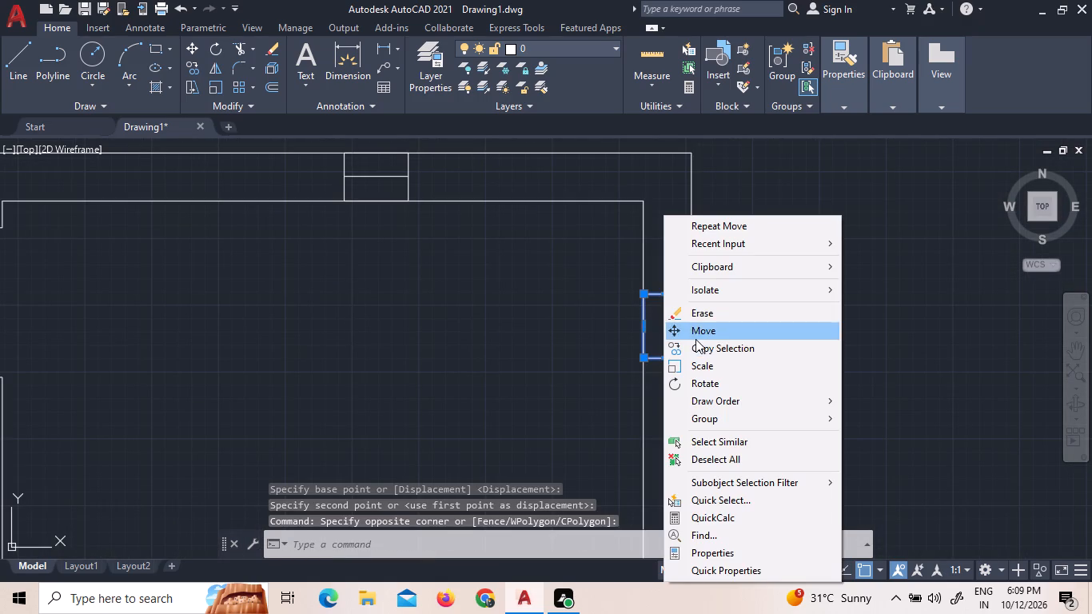
left_click(695, 353)
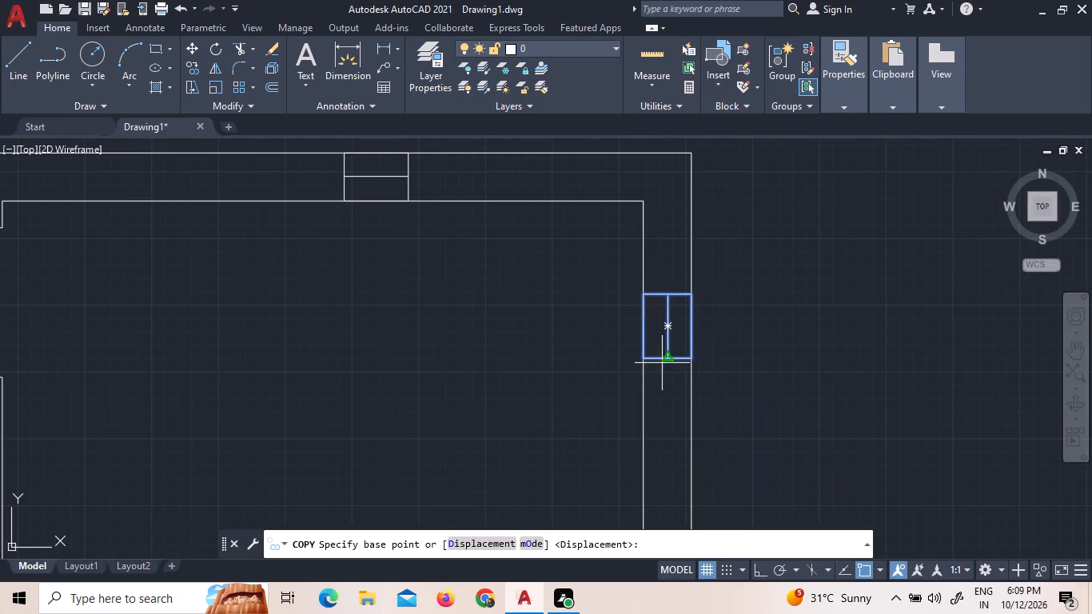
left_click(665, 362)
scroll(665, 362, "down", 6)
scroll(665, 413, "up", 3)
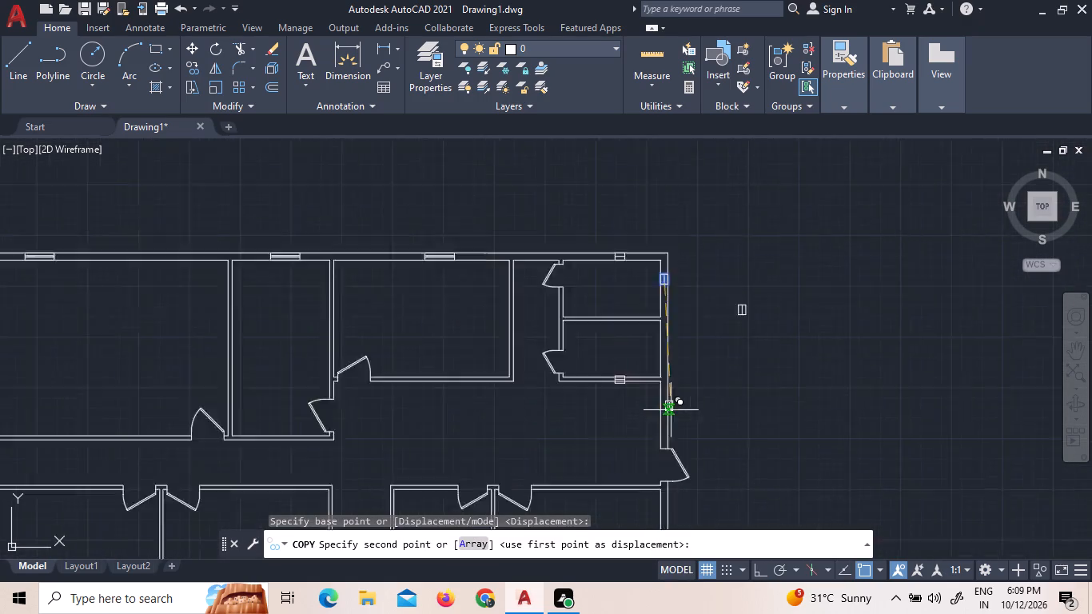
scroll(674, 345, "up", 3)
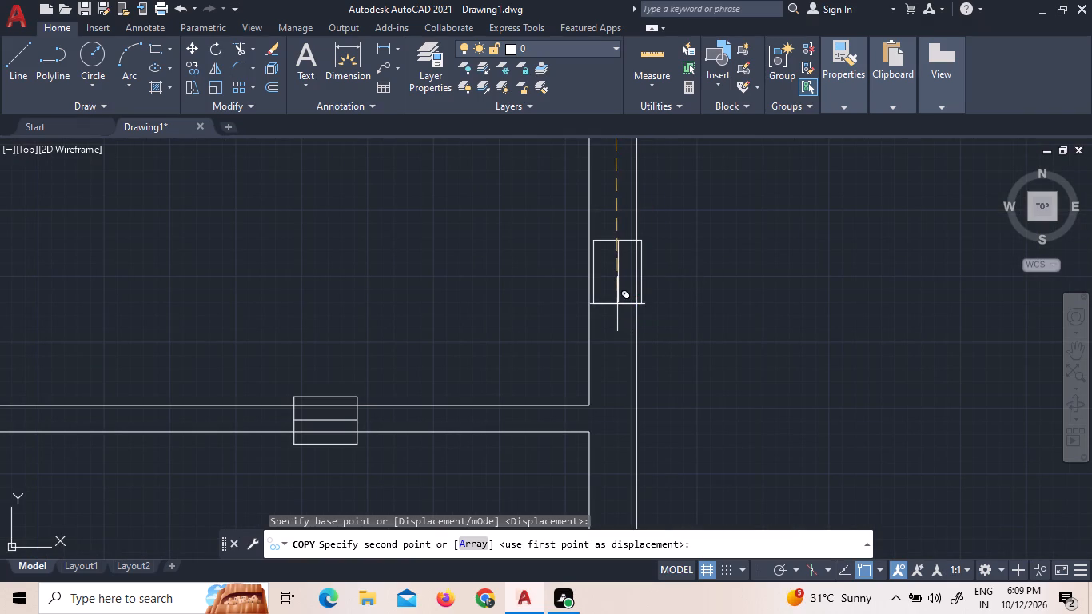
scroll(614, 304, "up", 2)
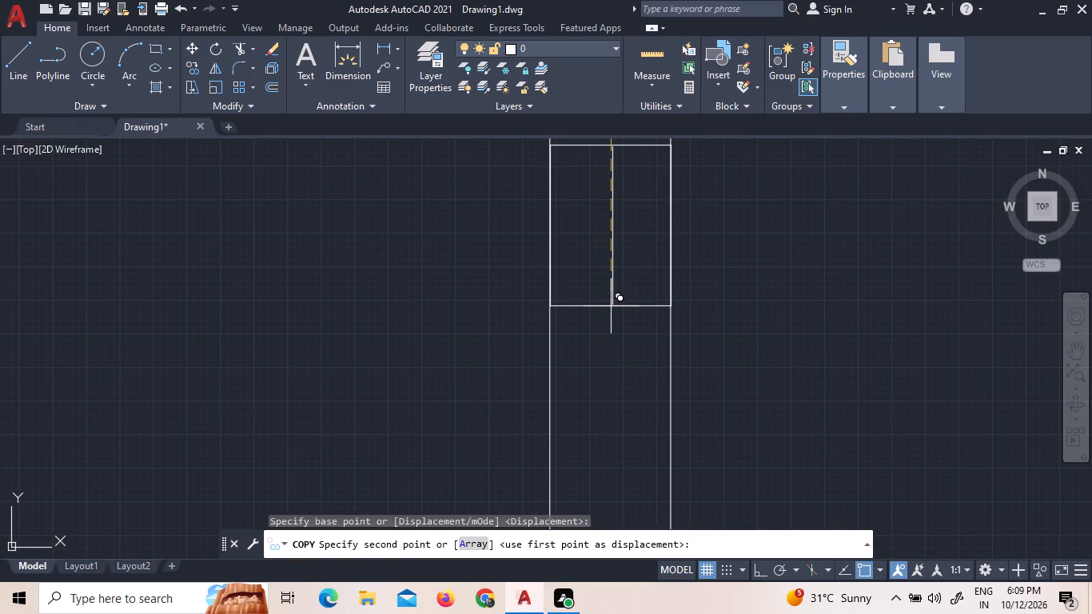
key("F8")
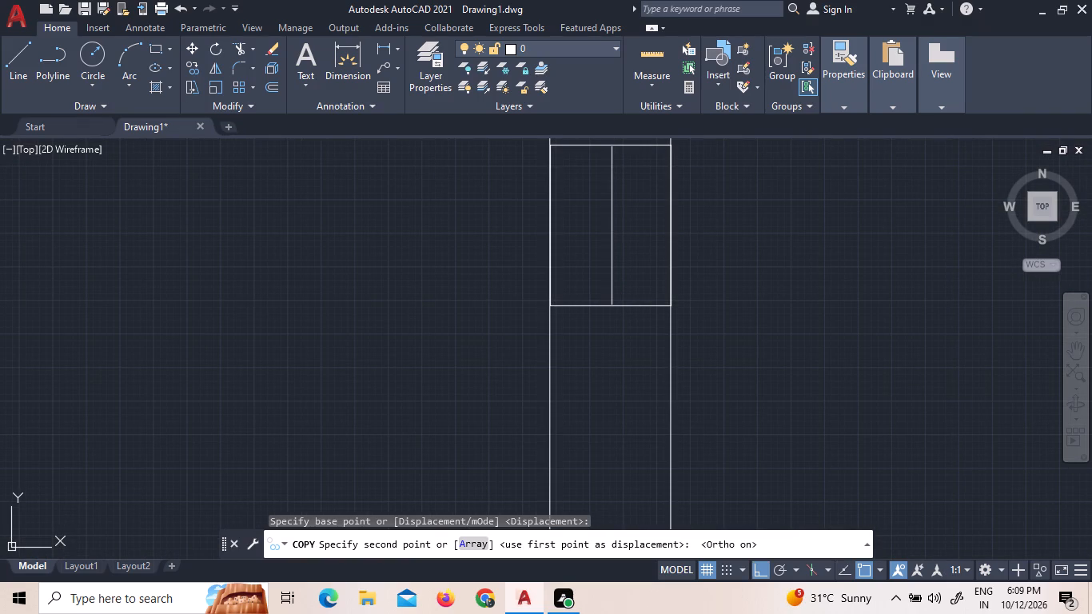
left_click(611, 306)
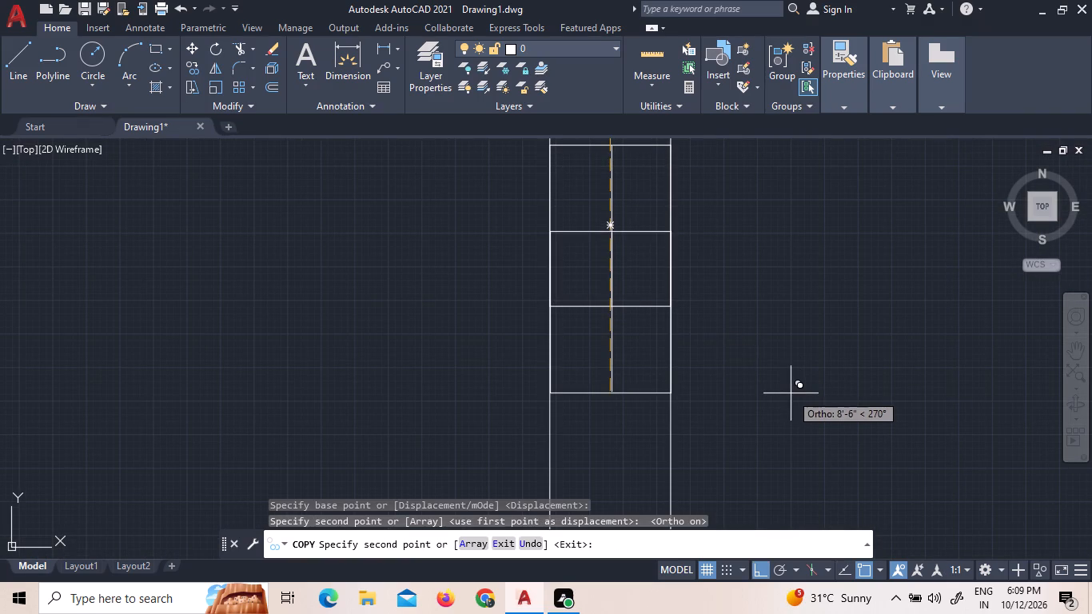
key("Escape")
Browse the Kitchens.dwg blocks in DesignCenter and close the palette.
scroll(711, 380, "down", 5)
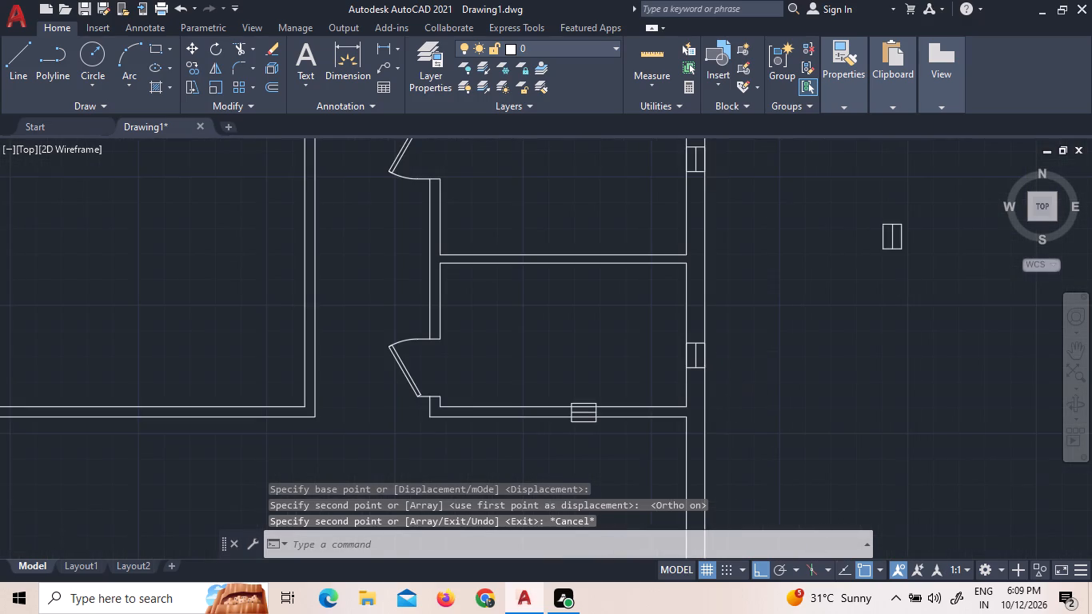
scroll(738, 387, "down", 2)
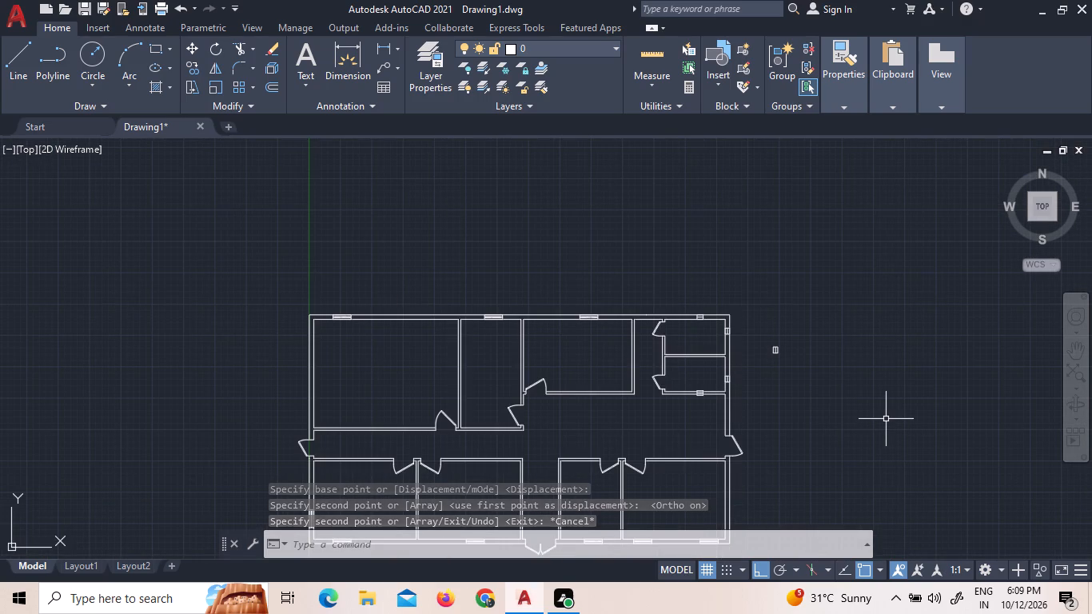
type("DC")
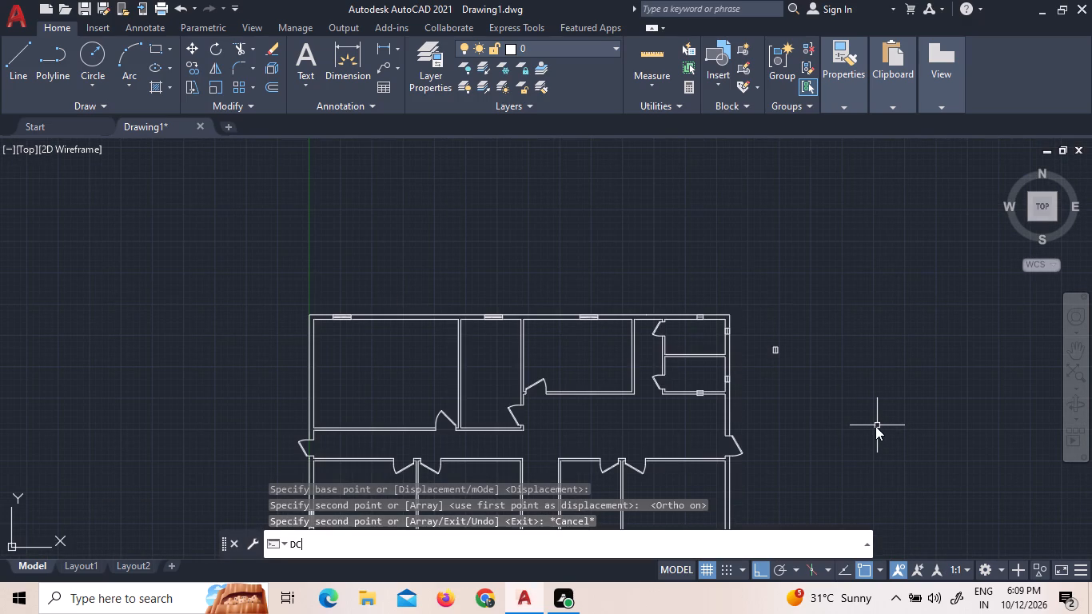
key("Return")
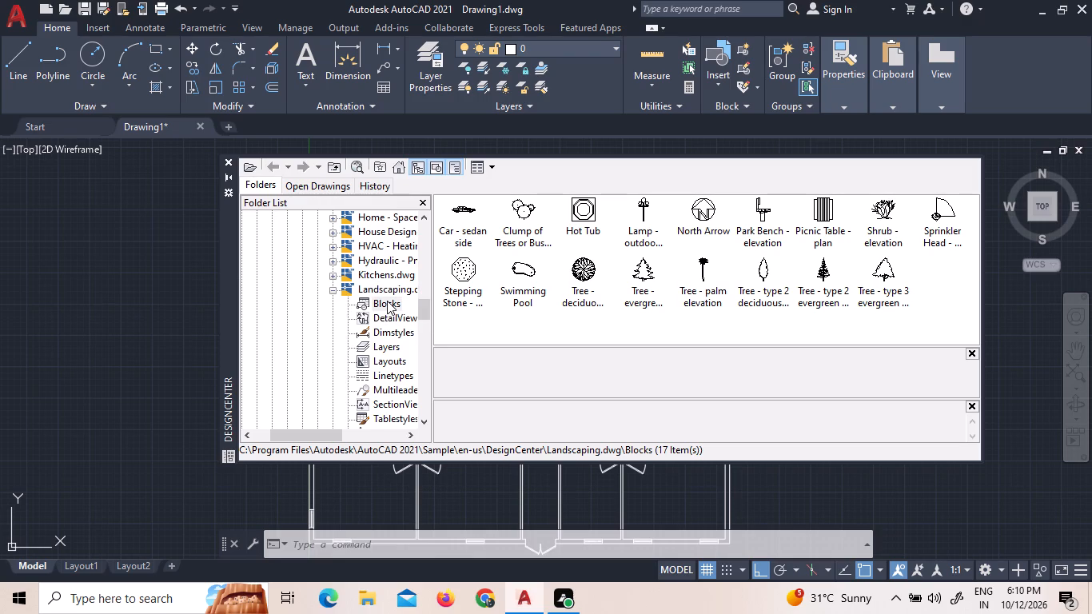
left_click(387, 301)
left_click(381, 281)
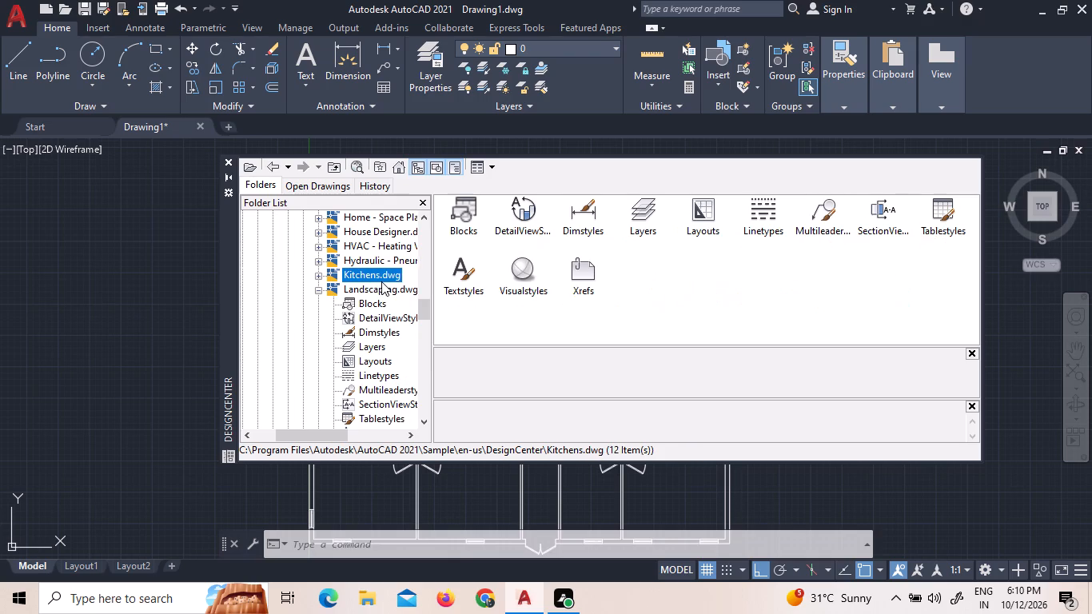
double_click(460, 228)
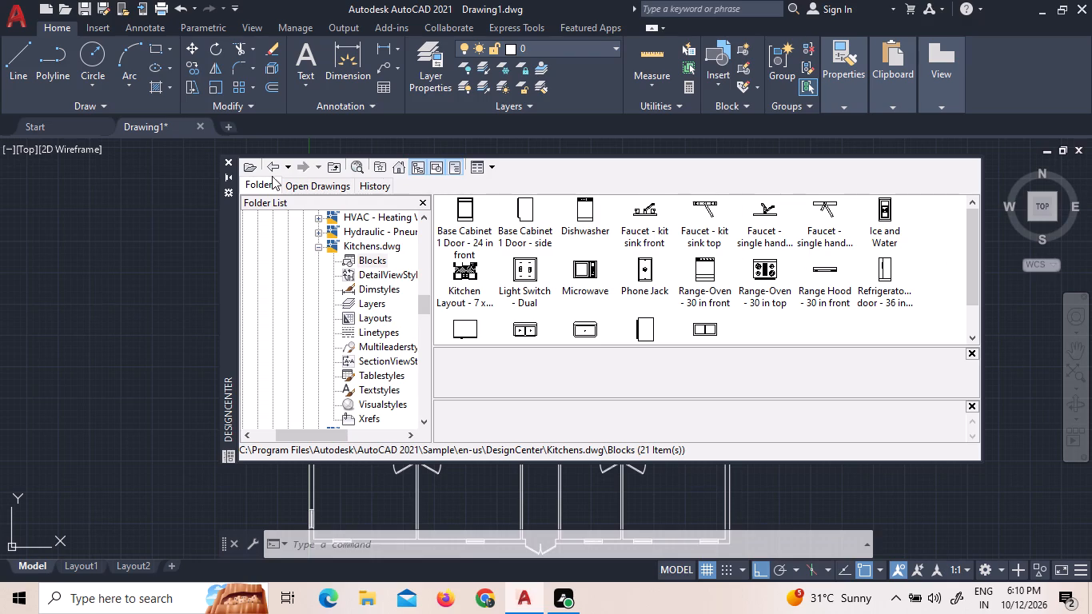
left_click(225, 158)
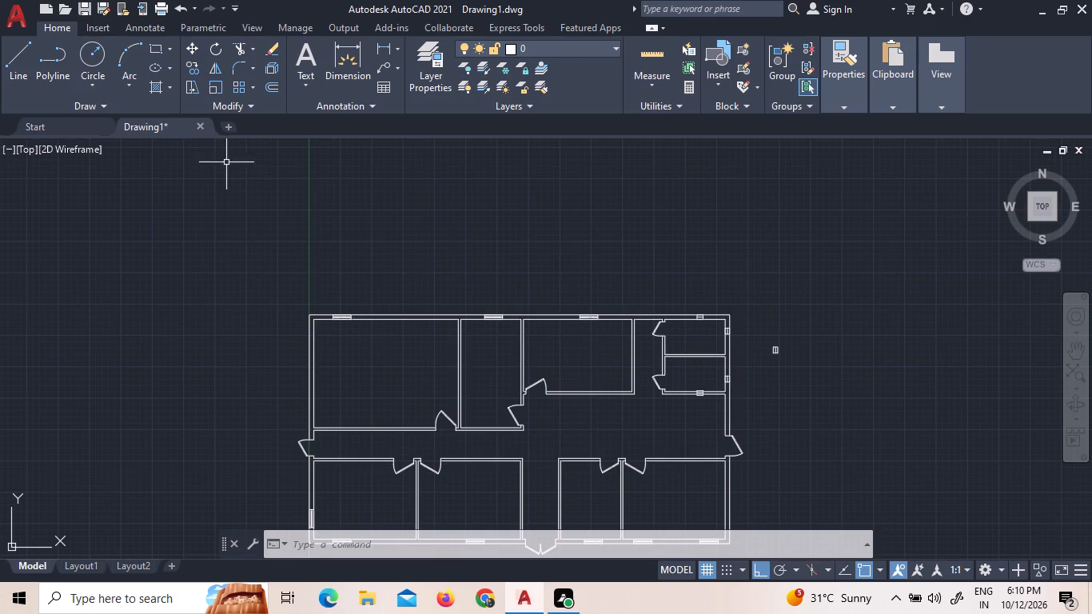
Measure the thickness of the lower northeast room's south wall and the window symbol on it with Quick measure.
scroll(358, 233, "down", 2)
scroll(513, 295, "up", 3)
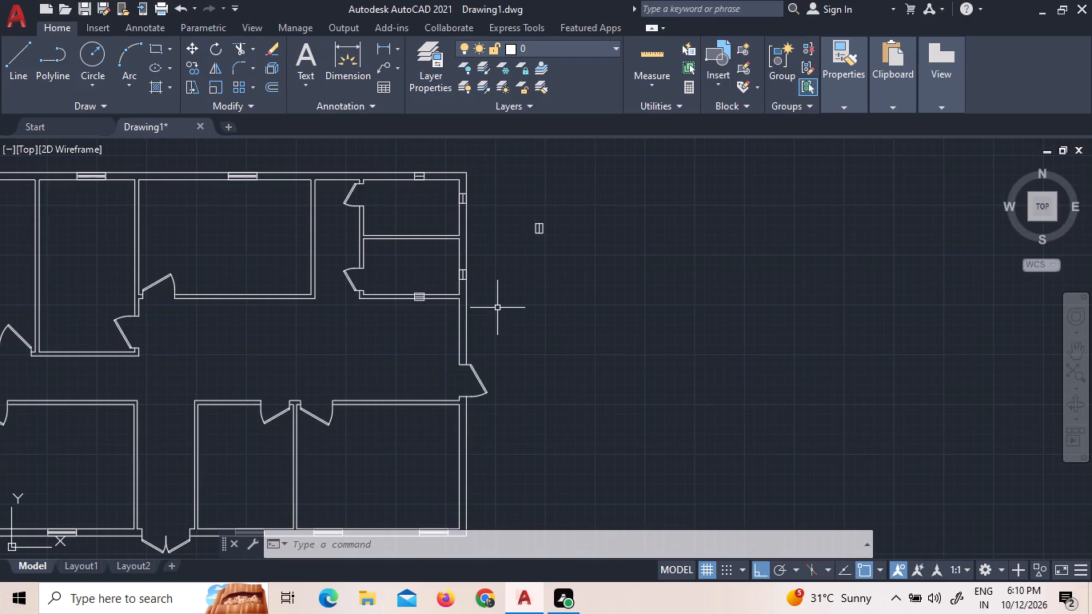
scroll(354, 248, "down", 1)
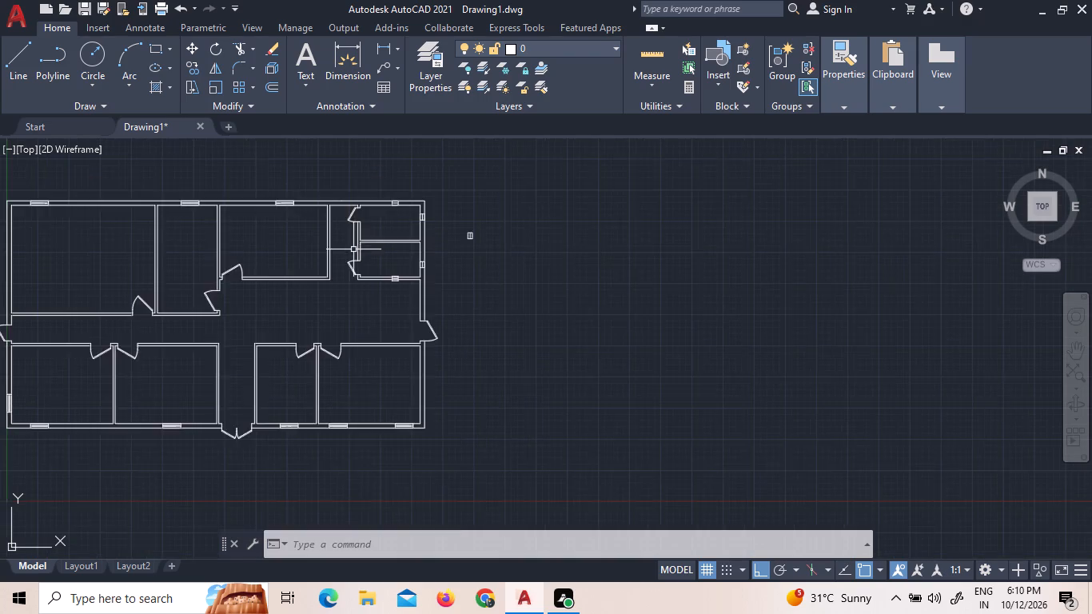
scroll(353, 251, "up", 2)
scroll(441, 319, "up", 3)
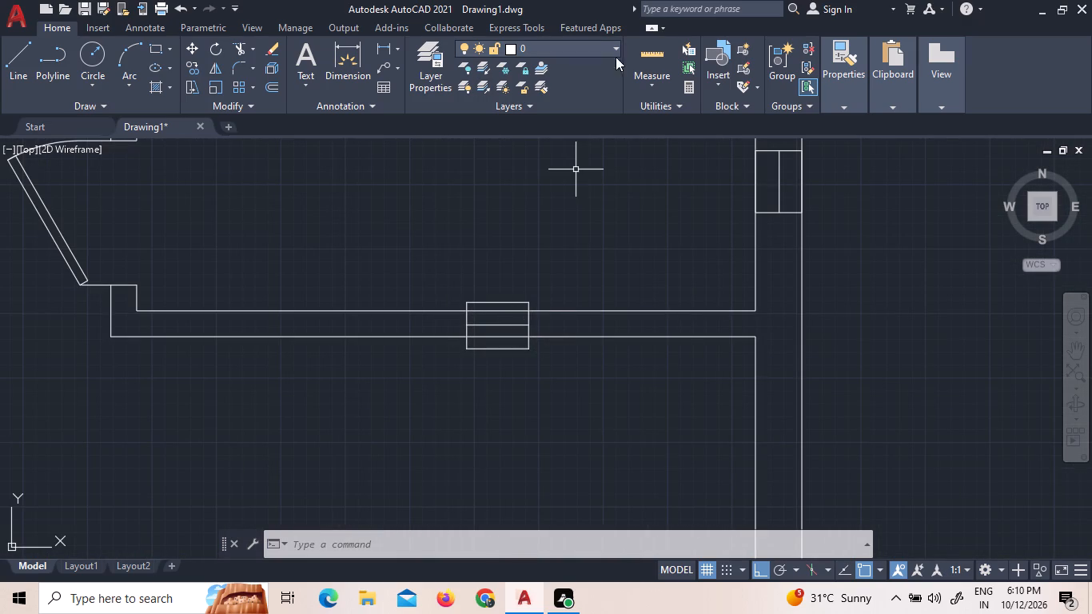
left_click(642, 62)
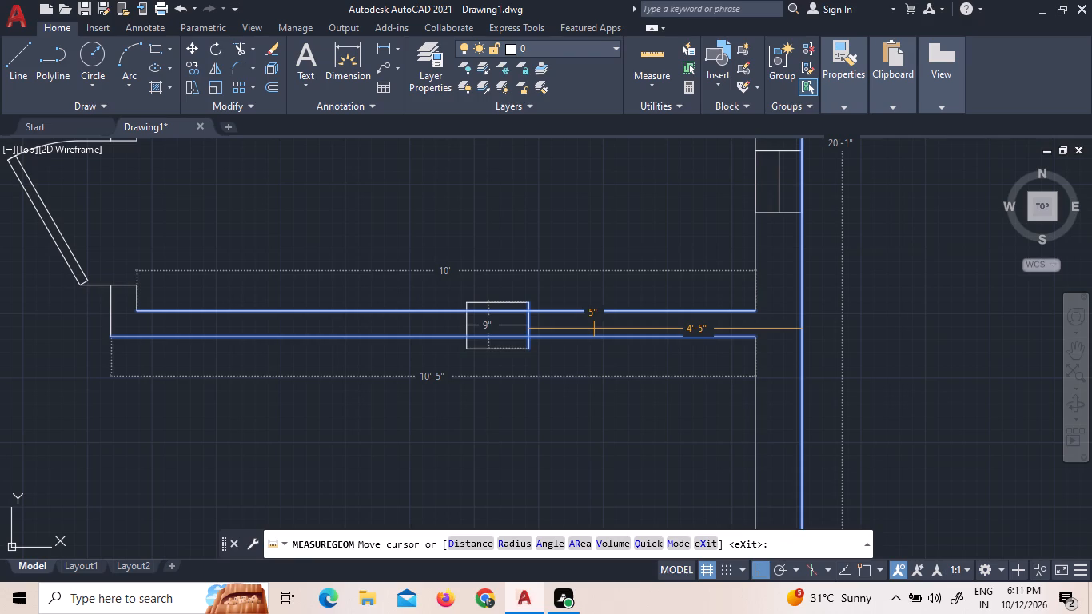
key("Escape")
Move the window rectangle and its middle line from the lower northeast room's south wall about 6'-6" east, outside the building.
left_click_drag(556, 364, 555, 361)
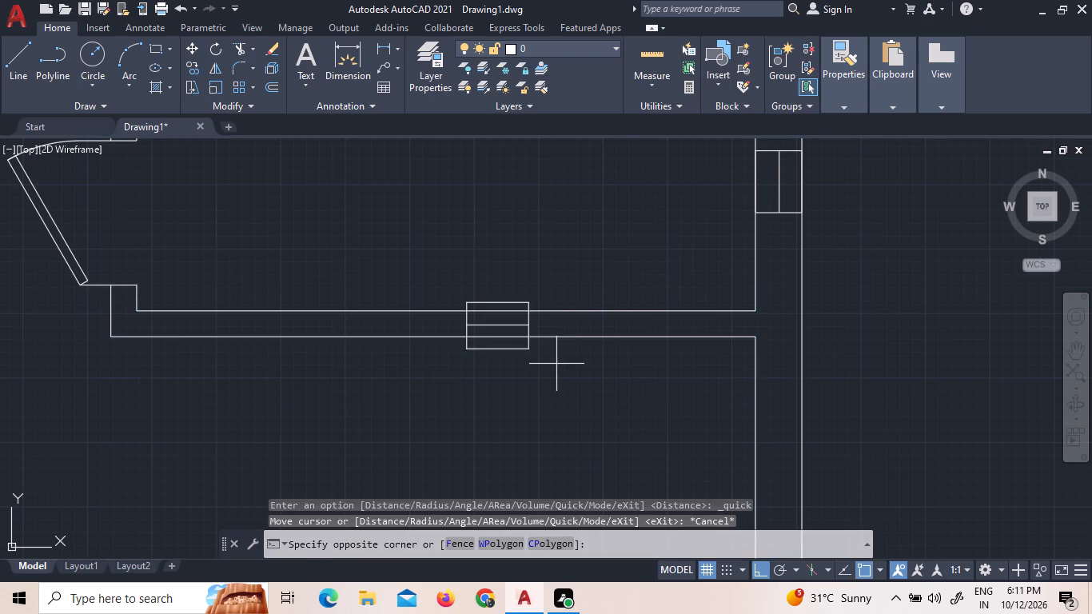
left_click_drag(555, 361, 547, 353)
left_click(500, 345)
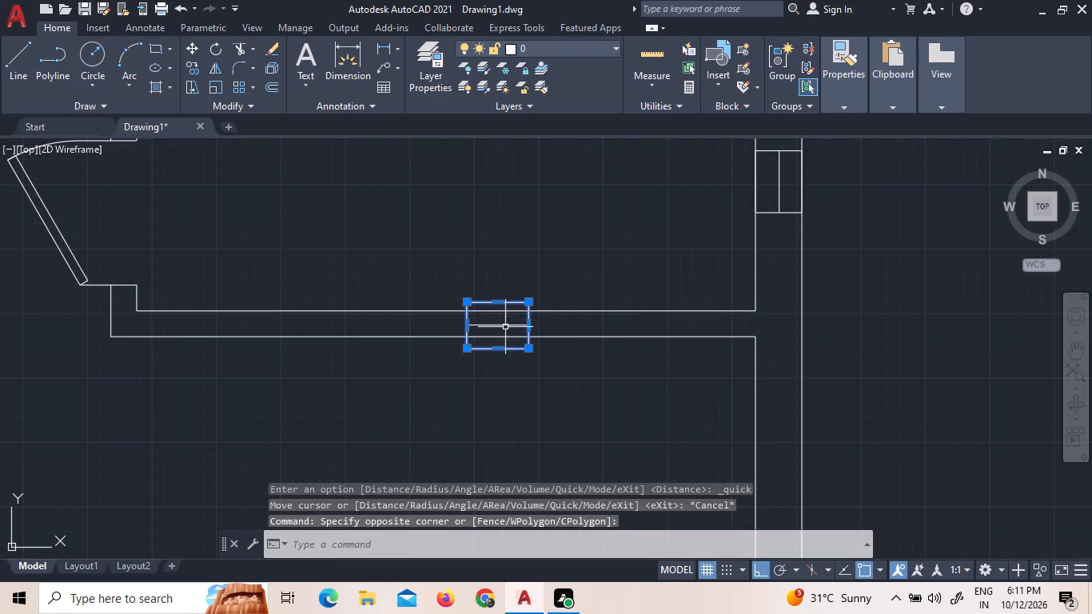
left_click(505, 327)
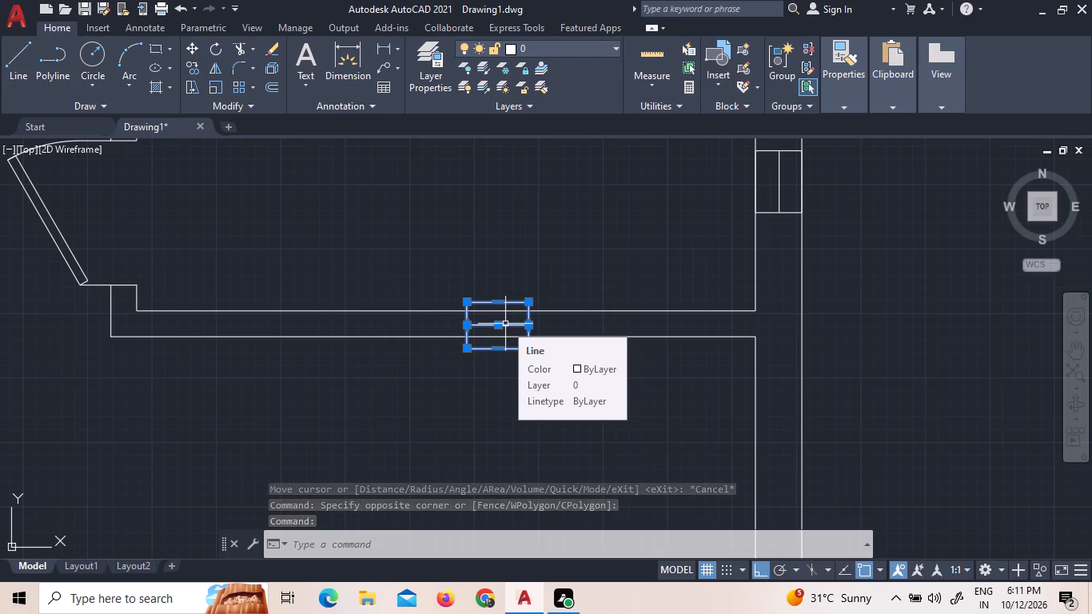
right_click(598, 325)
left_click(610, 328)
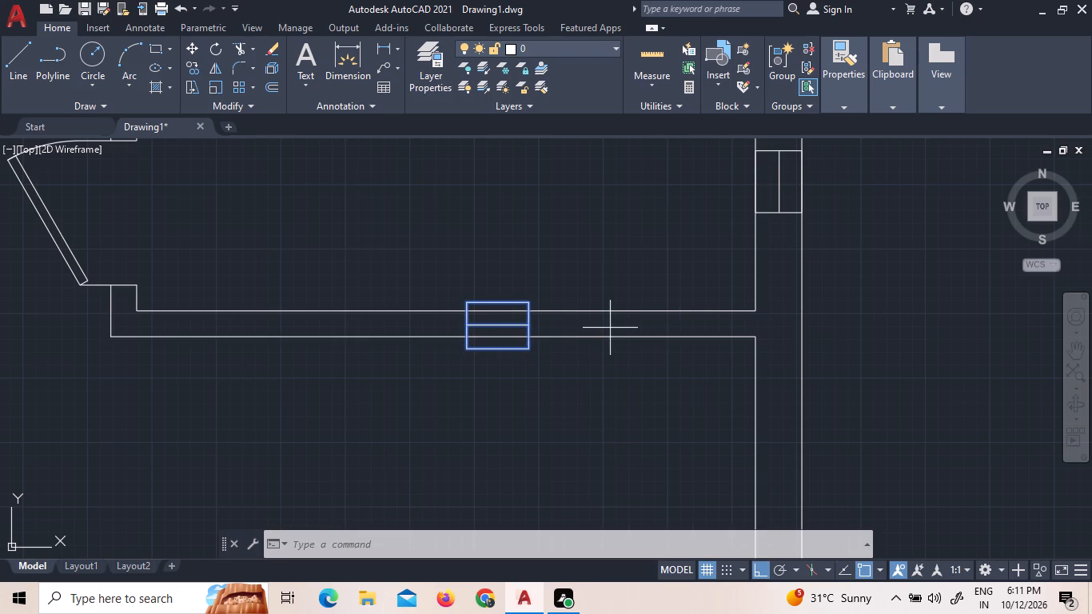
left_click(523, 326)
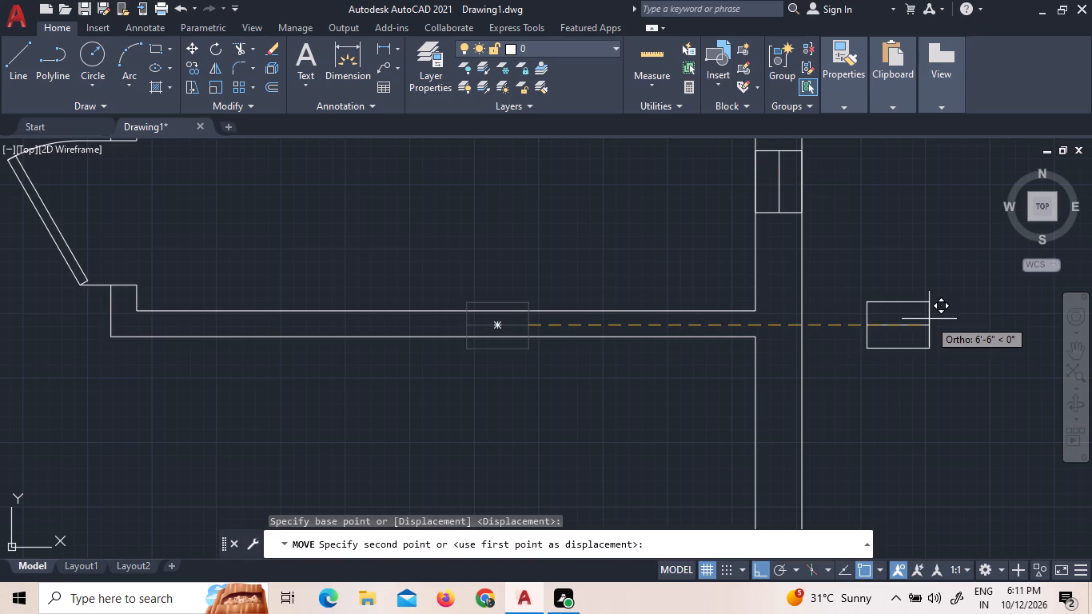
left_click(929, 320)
Erase the loose horizontal window rectangle and its middle line just outside the east wall.
left_click(949, 377)
left_click(832, 289)
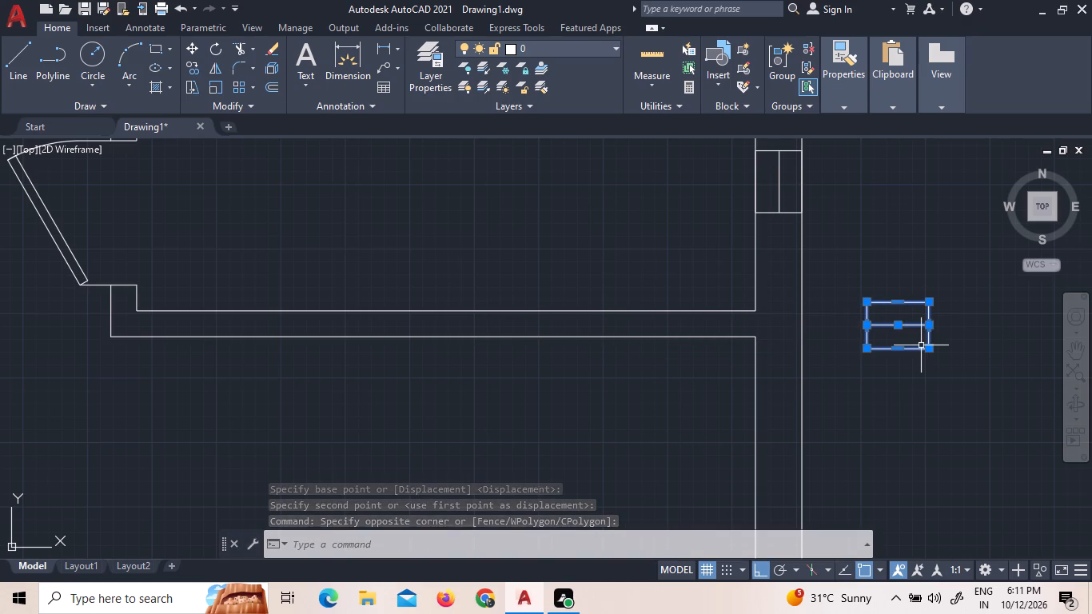
key("Escape")
left_click(947, 374)
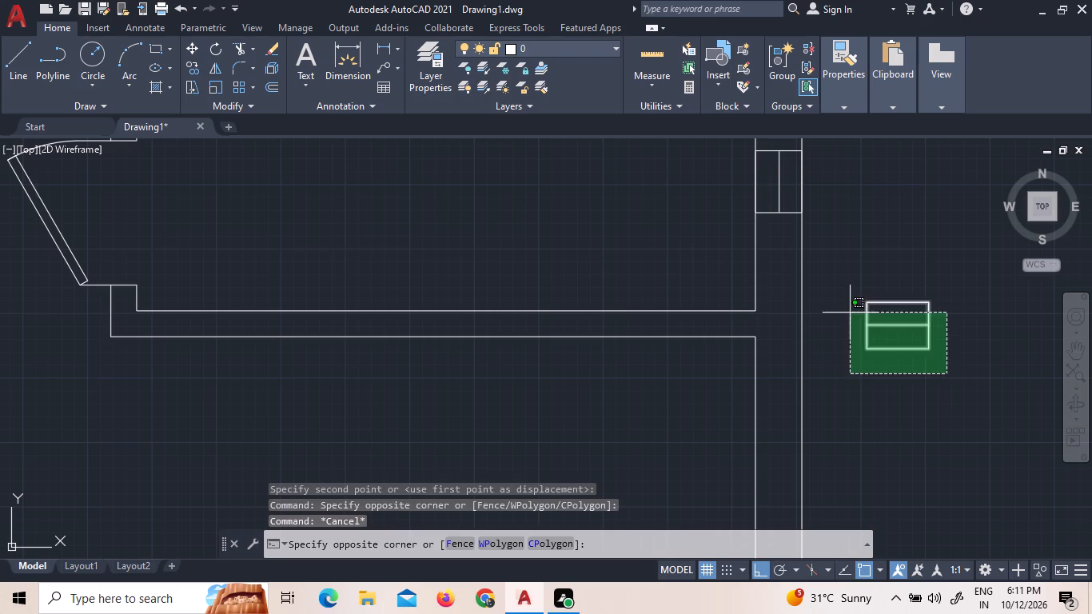
left_click(819, 294)
key("Delete")
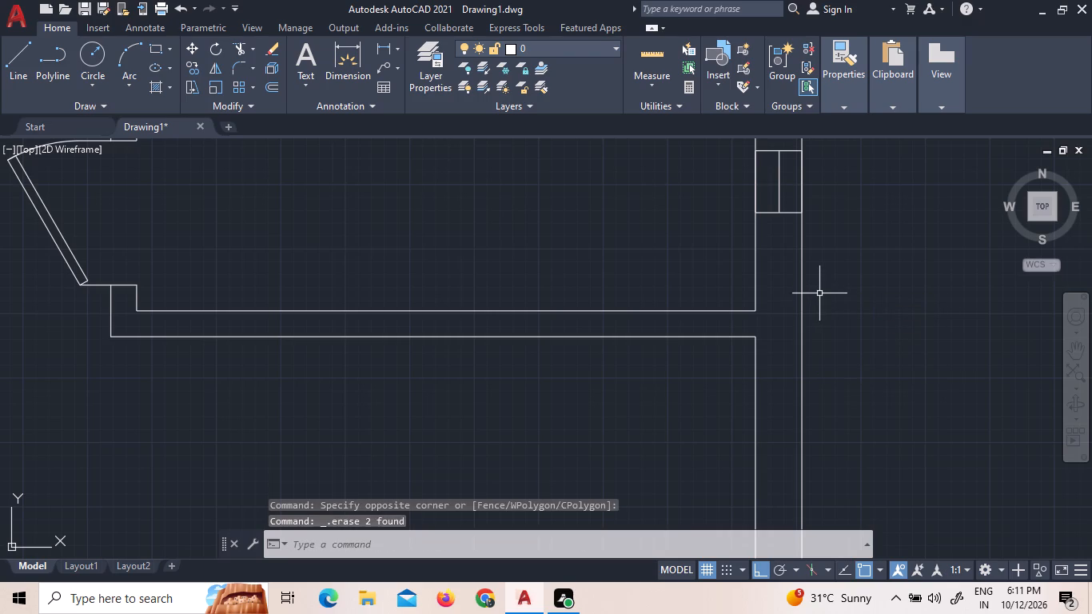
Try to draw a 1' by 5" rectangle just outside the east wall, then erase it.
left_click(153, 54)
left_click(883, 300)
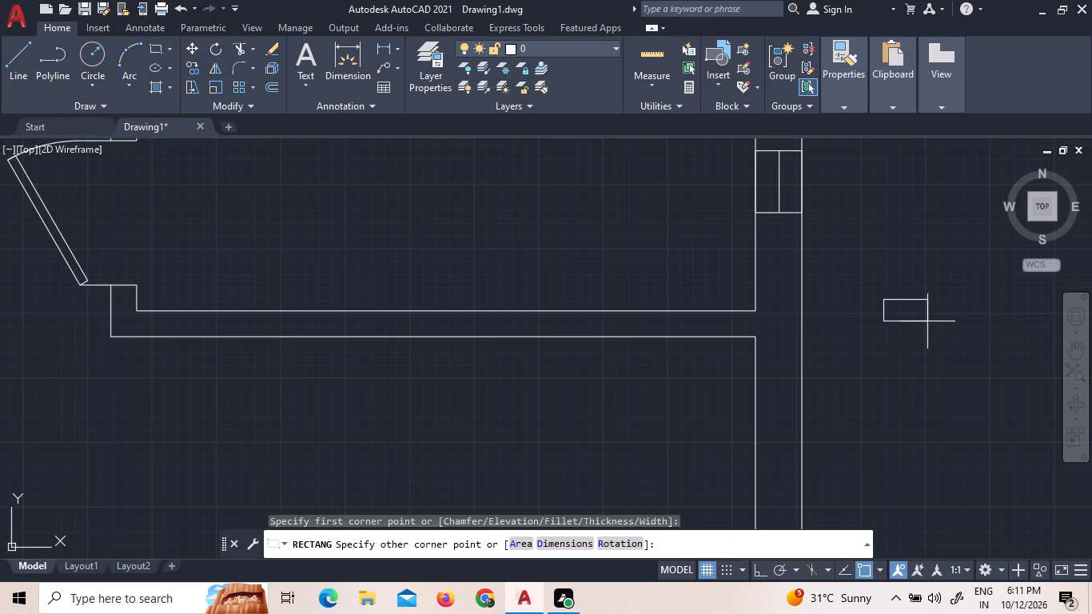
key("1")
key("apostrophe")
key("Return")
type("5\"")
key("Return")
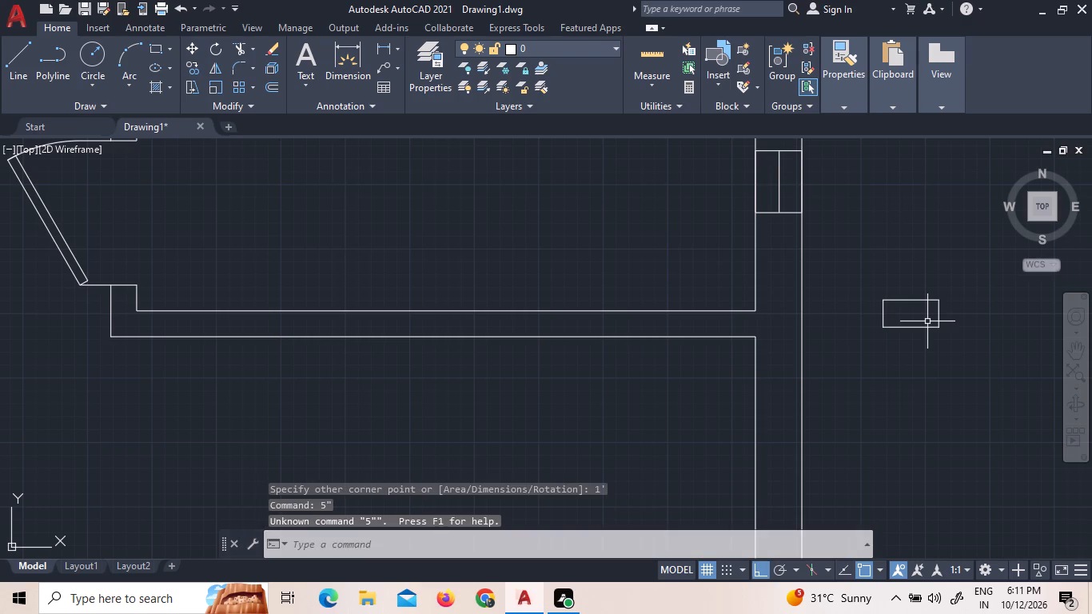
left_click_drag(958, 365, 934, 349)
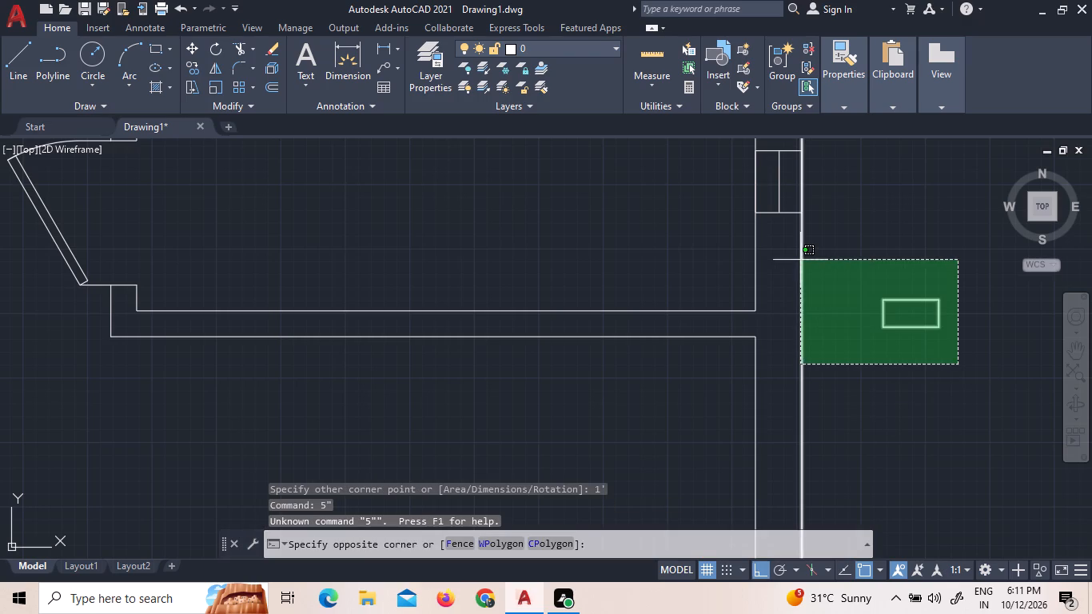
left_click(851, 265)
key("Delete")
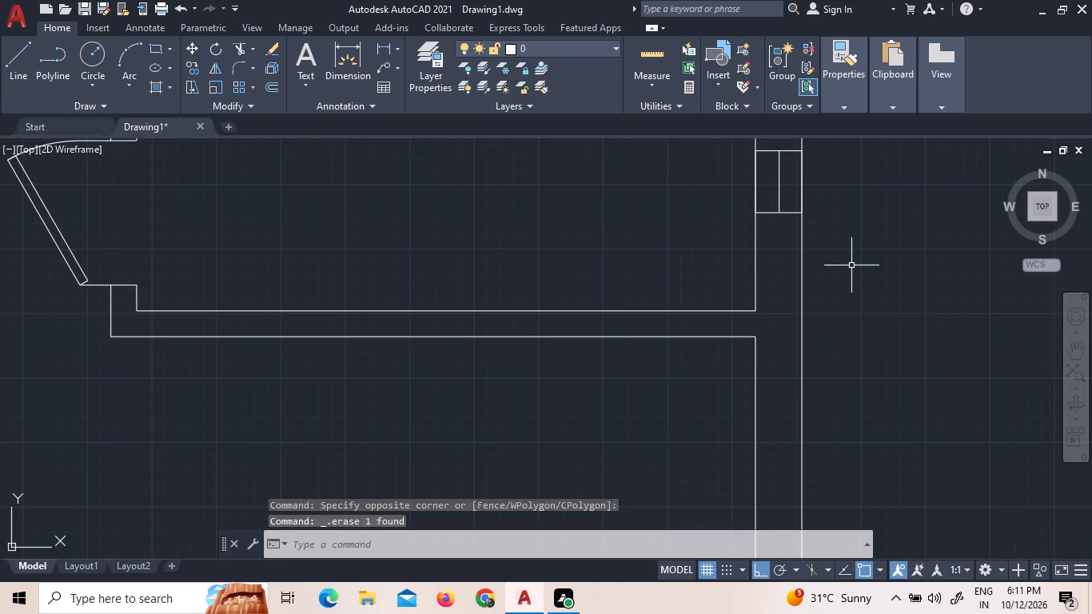
Draw a 1' by 5" horizontal rectangle just outside the building's east wall, using the Rectangle tool's dimensions option.
left_click(156, 52)
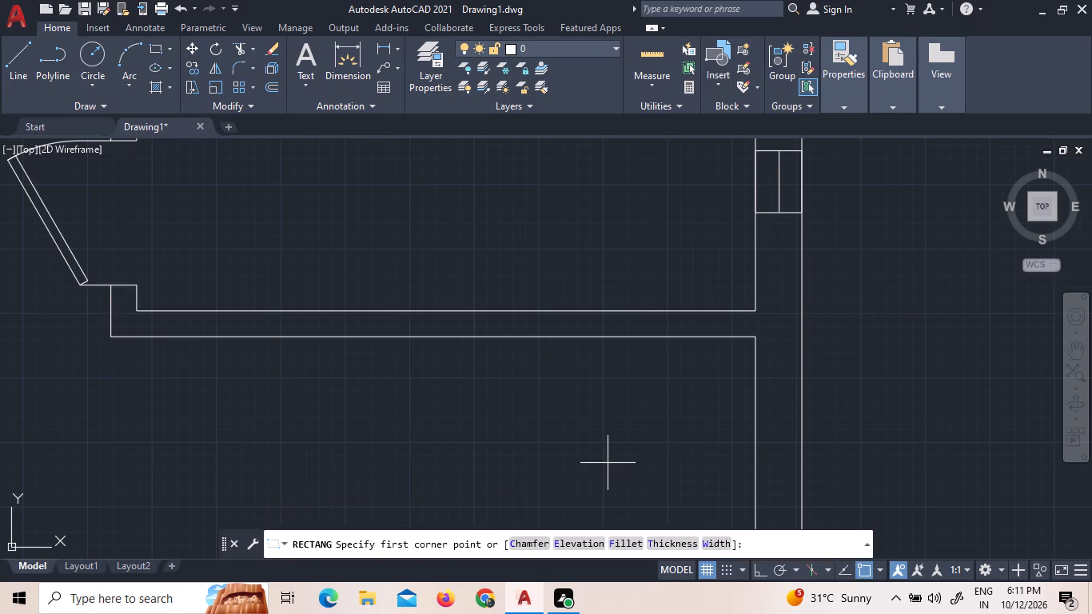
left_click(862, 386)
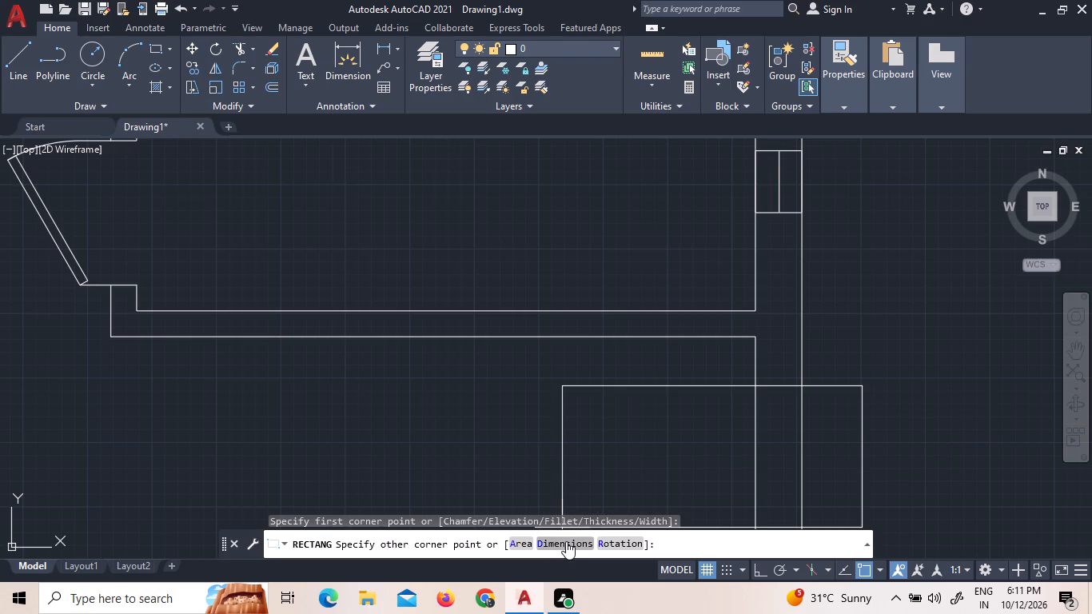
left_click(566, 541)
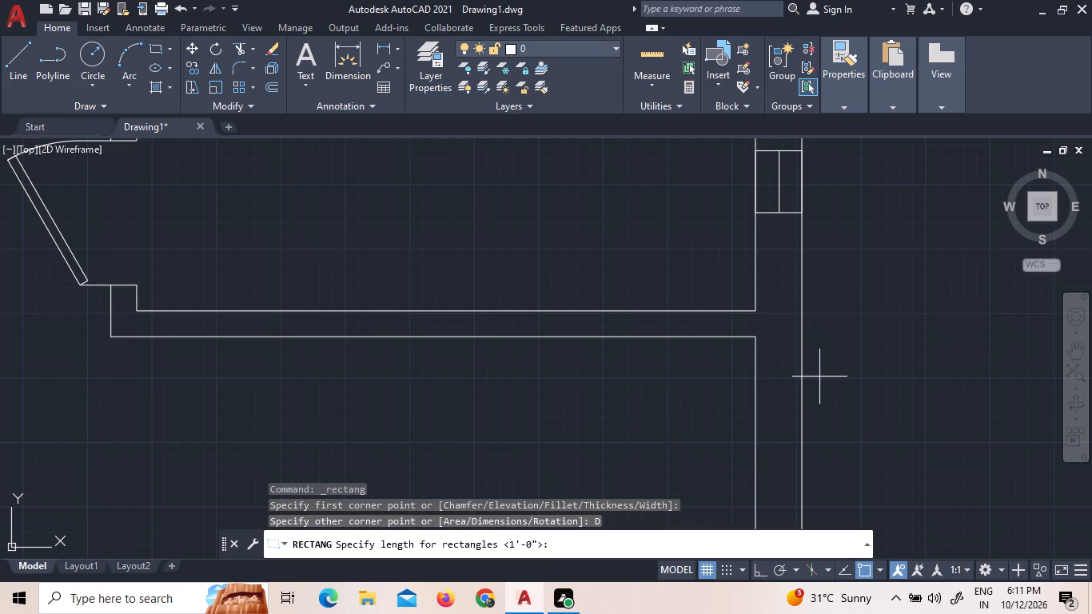
key("1")
key("apostrophe")
key("Return")
type("5\"")
key("Return")
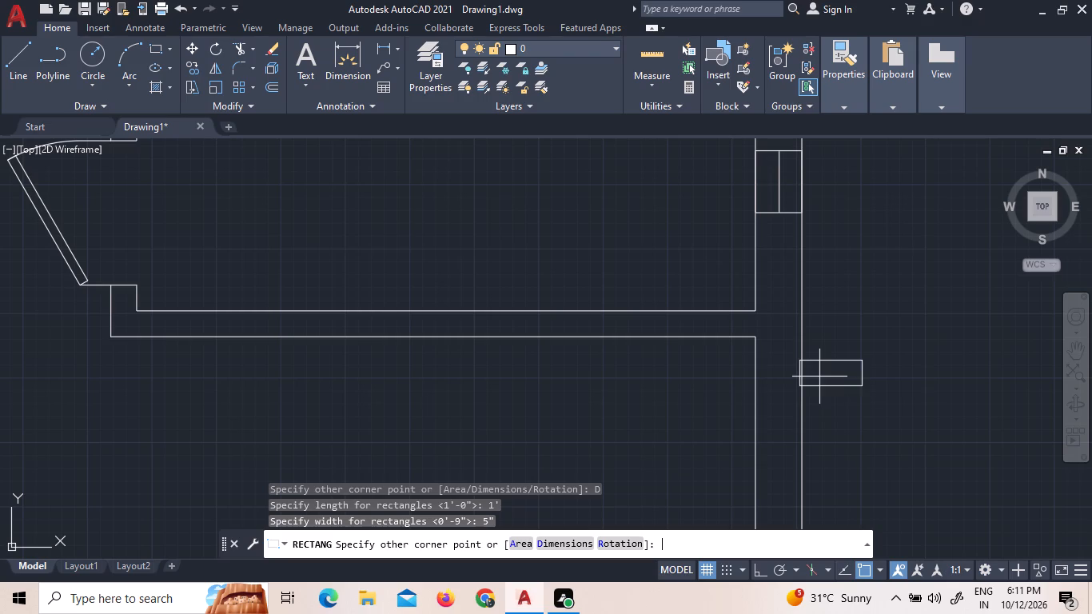
left_click(927, 302)
Draw a horizontal middle line across the new rectangle, between the midpoints of its two short sides.
left_click(10, 55)
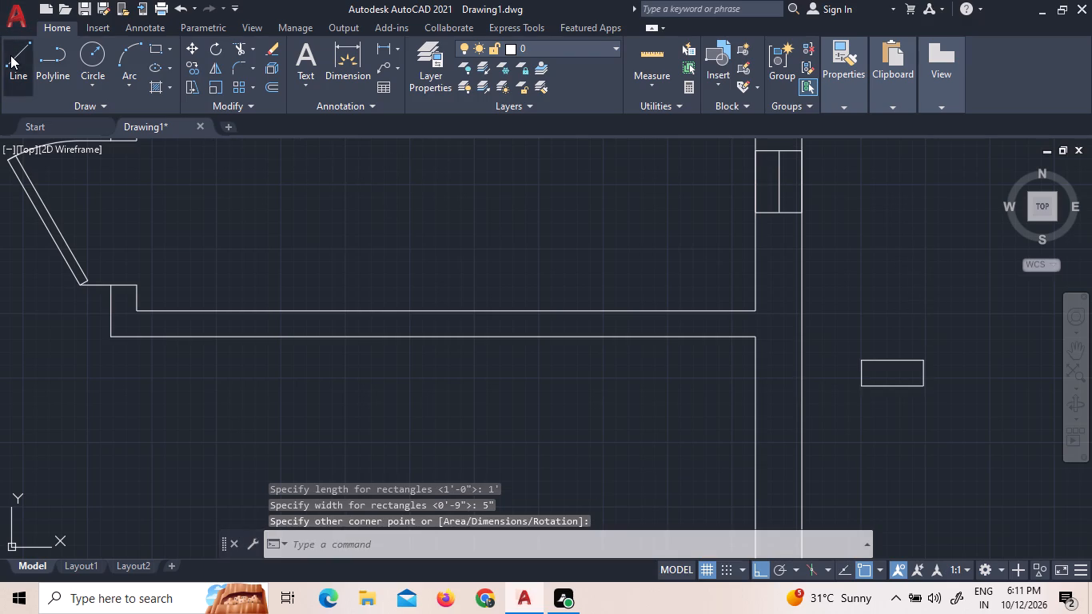
left_click(862, 373)
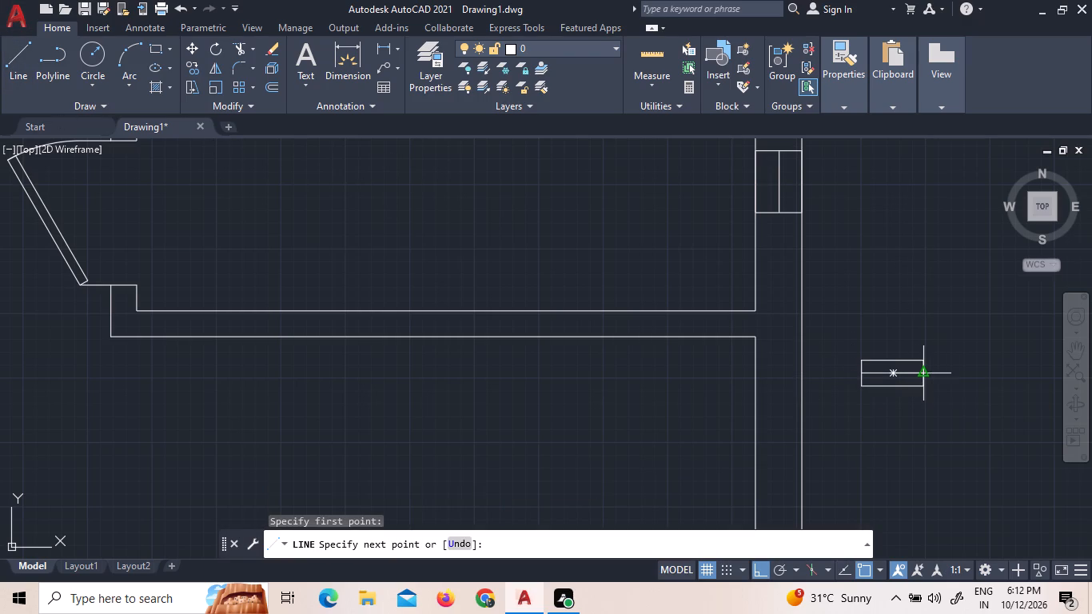
left_click(923, 374)
key("Escape")
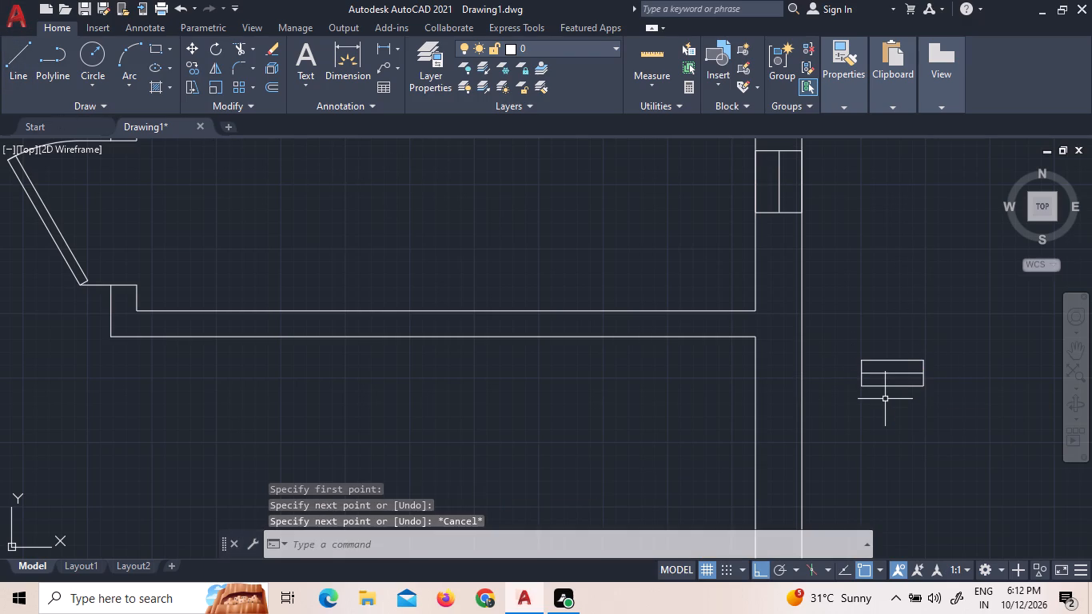
Move the new window rectangle with its middle line onto the lower northeast room's south wall, with Ortho off.
left_click_drag(952, 407, 915, 397)
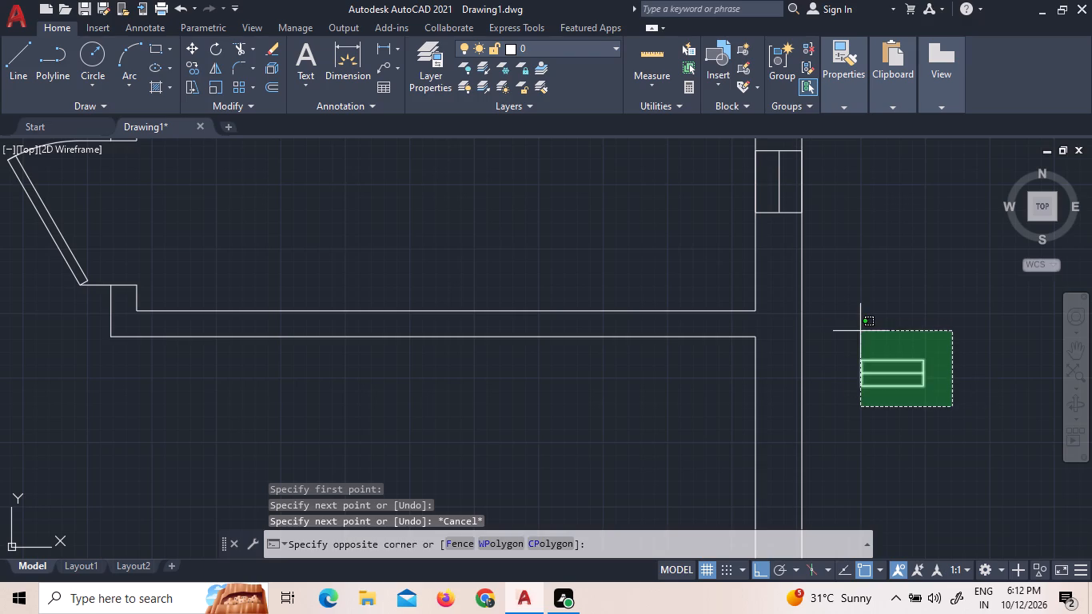
left_click(860, 331)
right_click(860, 331)
left_click(887, 333)
left_click(887, 341)
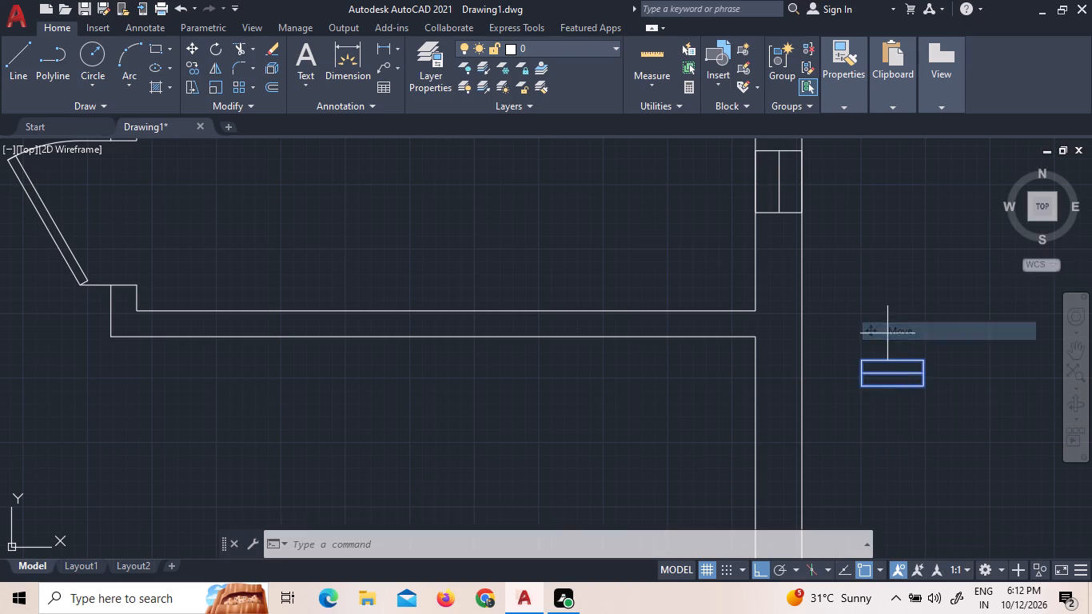
key("F8")
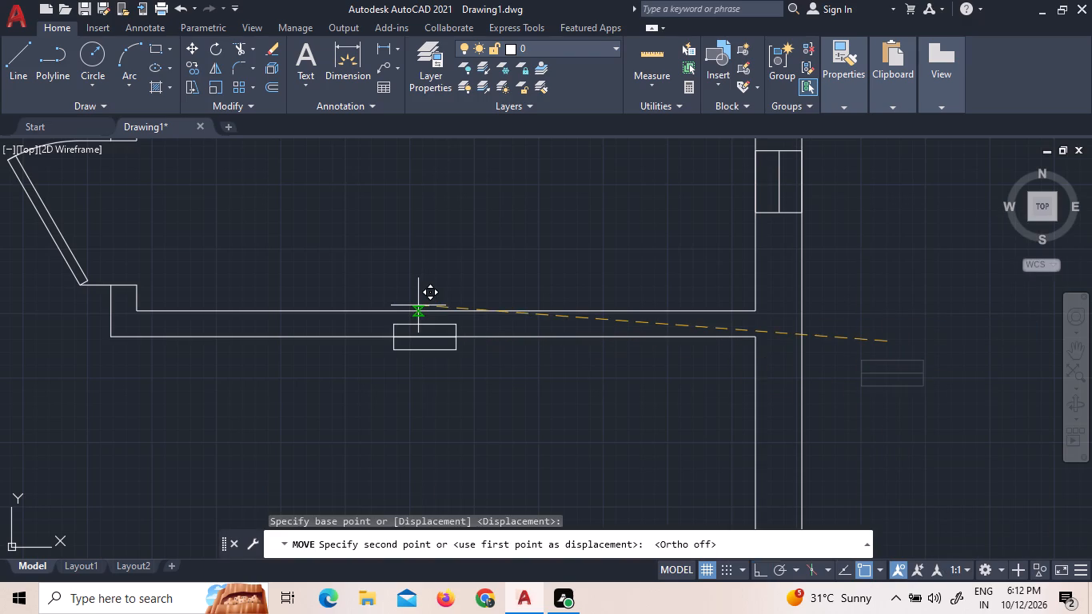
scroll(419, 305, "up", 2)
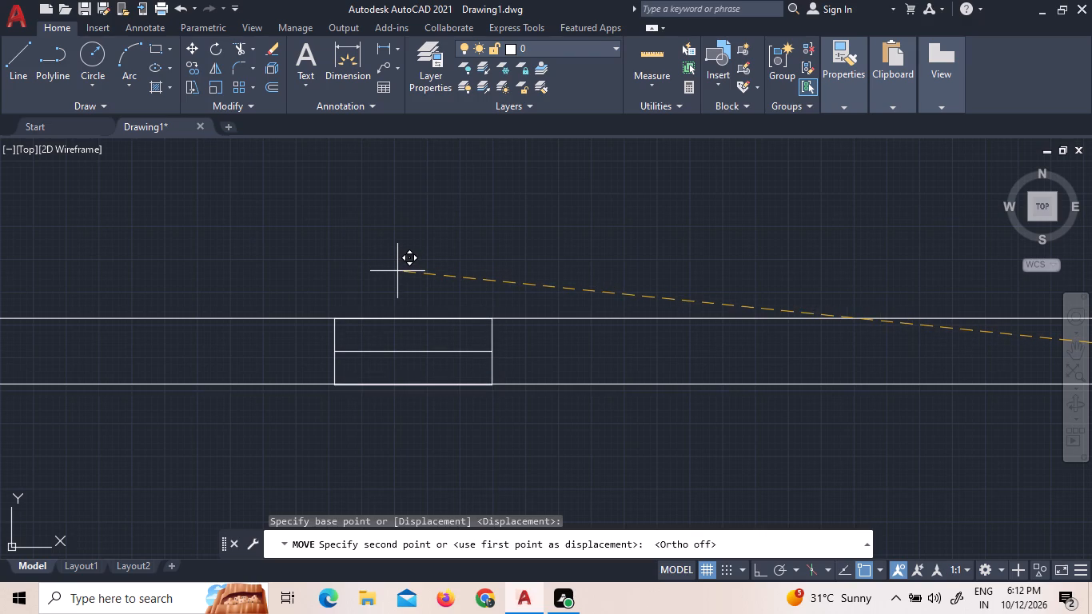
left_click(397, 271)
Move the window rectangle and its middle line by the southeast corner so it sits exactly on the south wall's outer line.
scroll(490, 365, "up", 4)
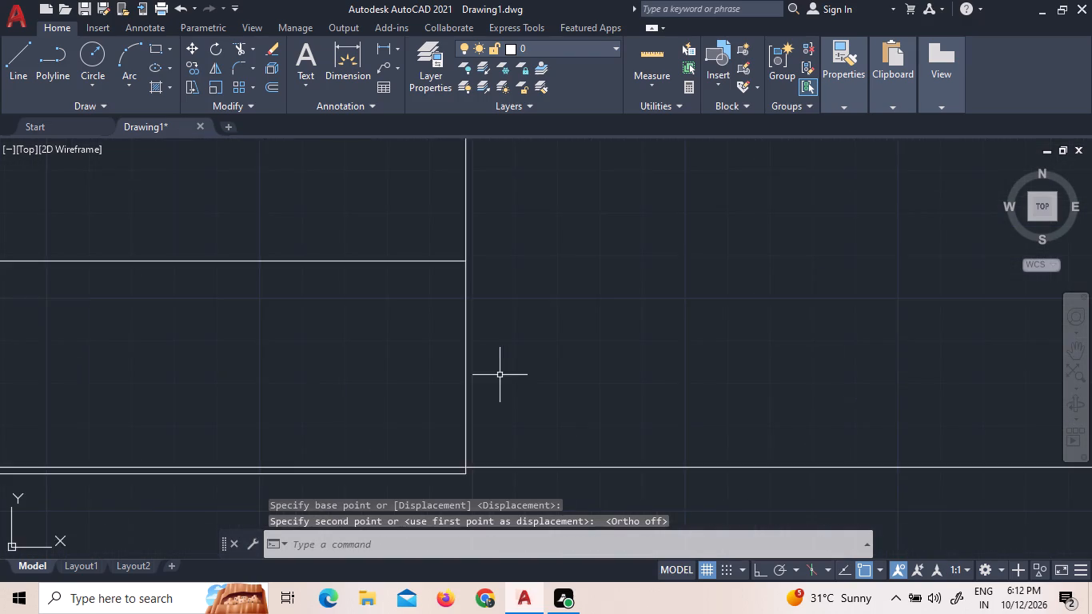
scroll(499, 377, "up", 2)
scroll(499, 377, "down", 3)
scroll(479, 455, "up", 3)
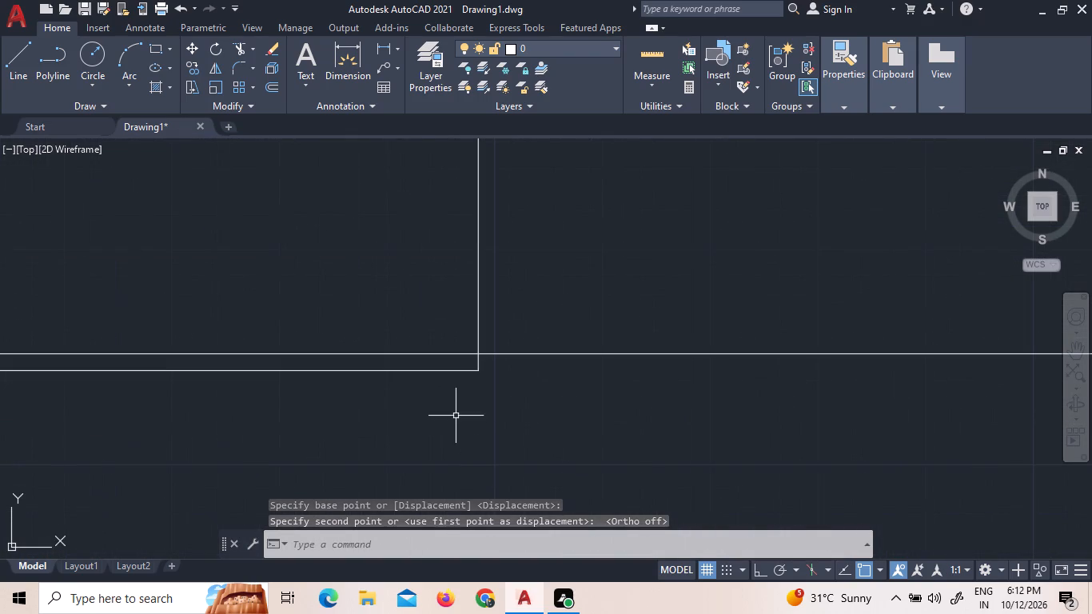
left_click(525, 410)
left_click(448, 366)
scroll(484, 397, "down", 1)
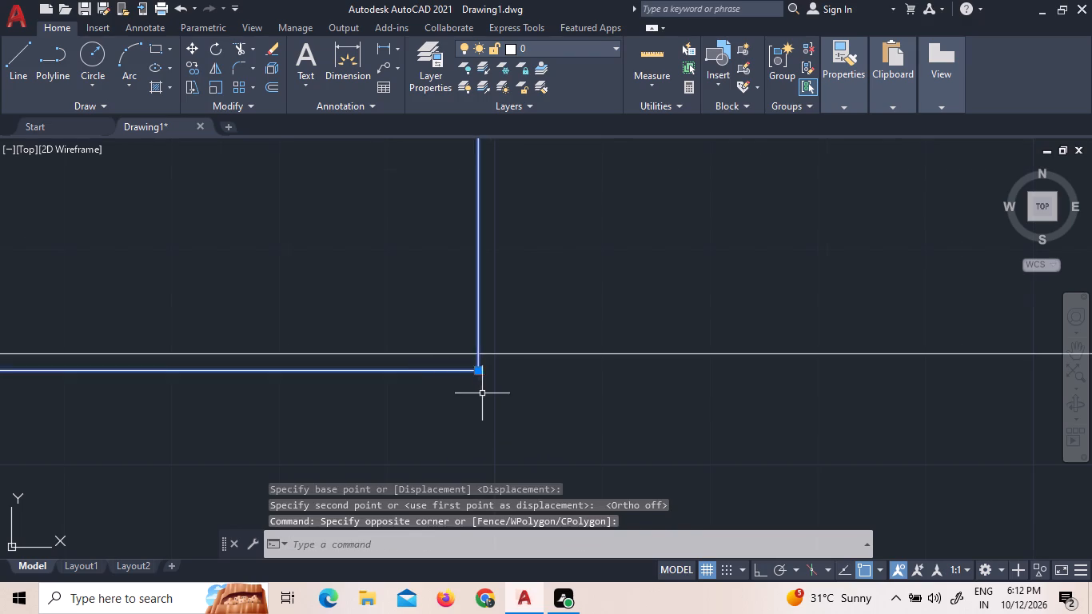
scroll(483, 395, "down", 1)
left_click(456, 182)
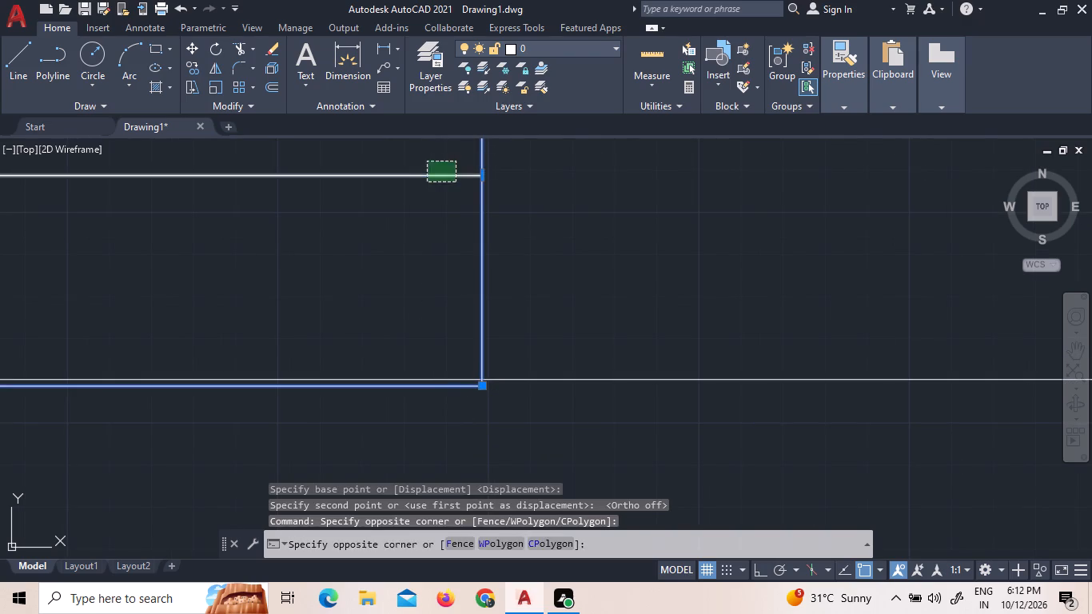
left_click(427, 161)
right_click(532, 324)
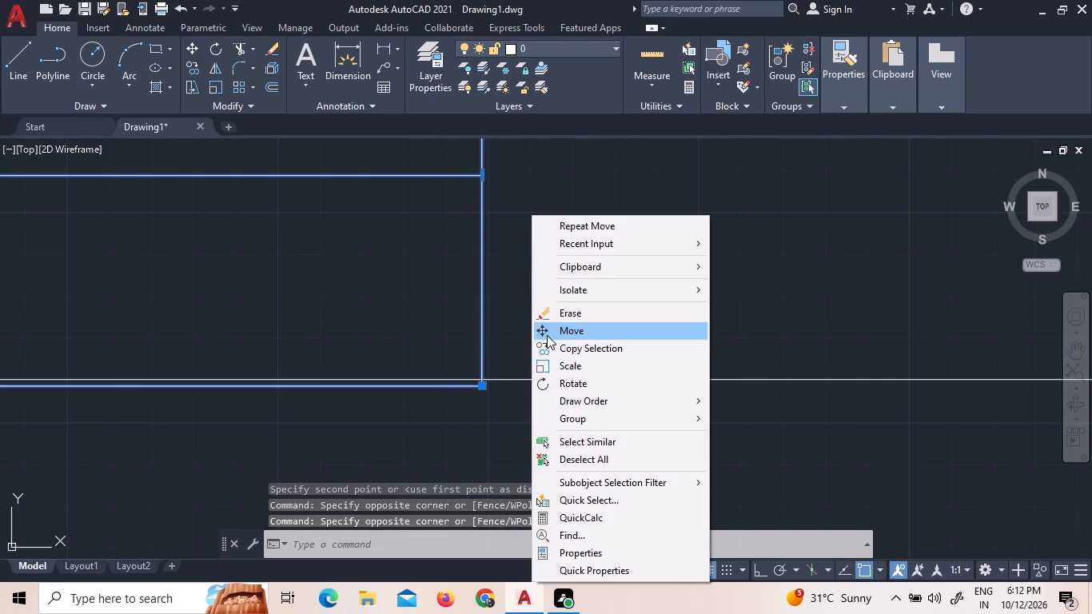
left_click(547, 337)
scroll(478, 373, "up", 2)
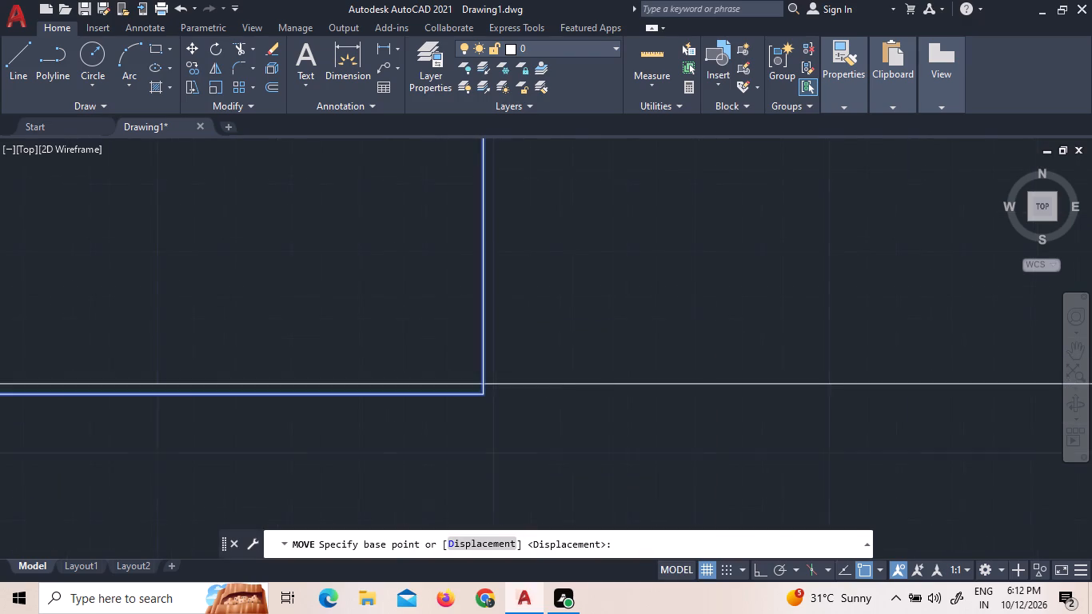
scroll(484, 402, "up", 3)
left_click(481, 425)
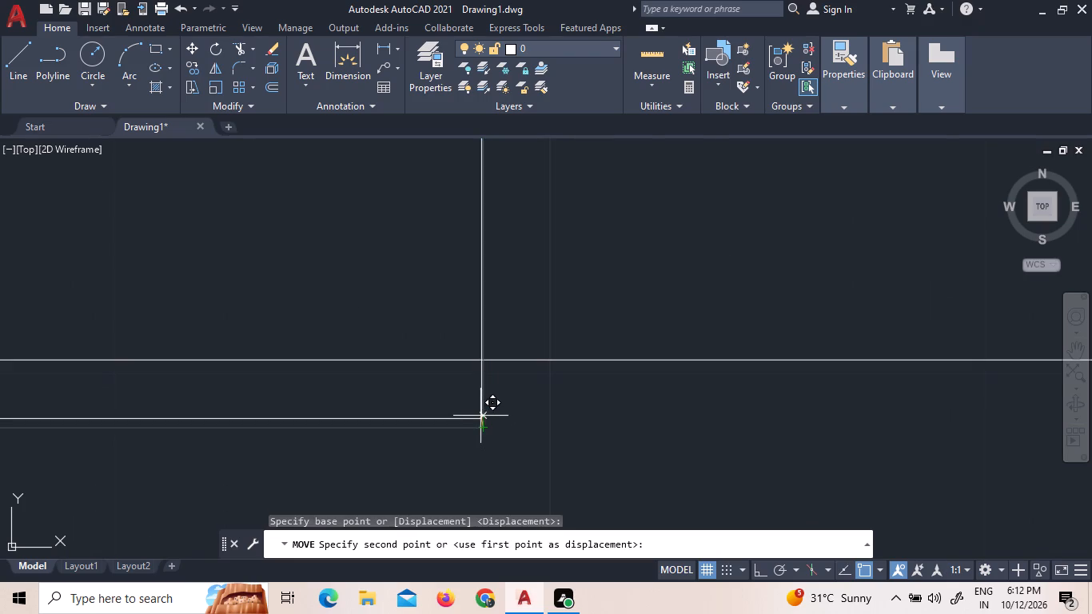
left_click(483, 361)
scroll(513, 381, "down", 9)
scroll(360, 297, "down", 3)
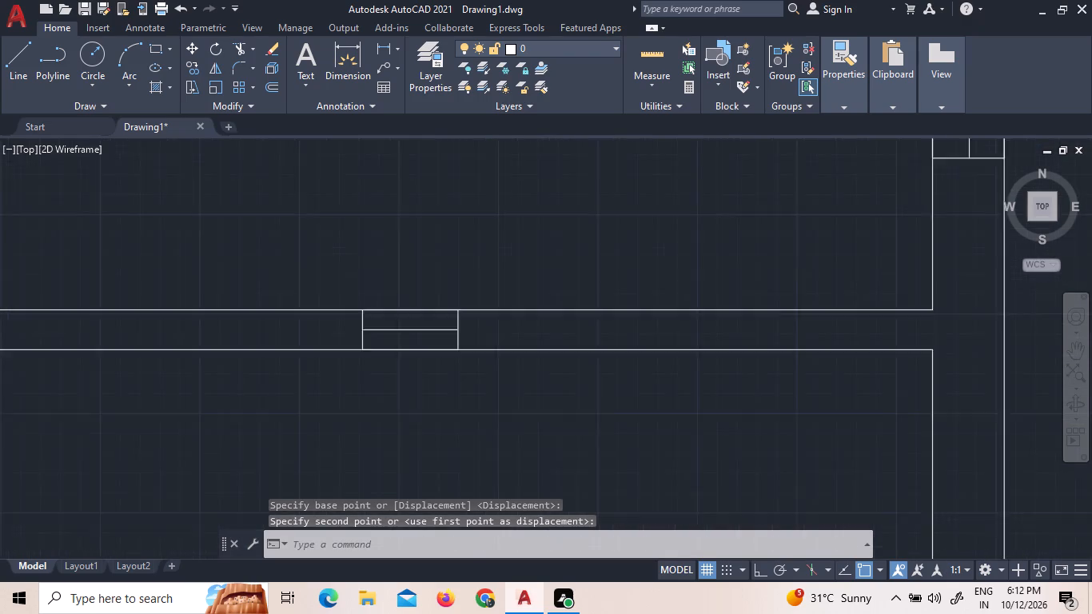
scroll(441, 390, "down", 2)
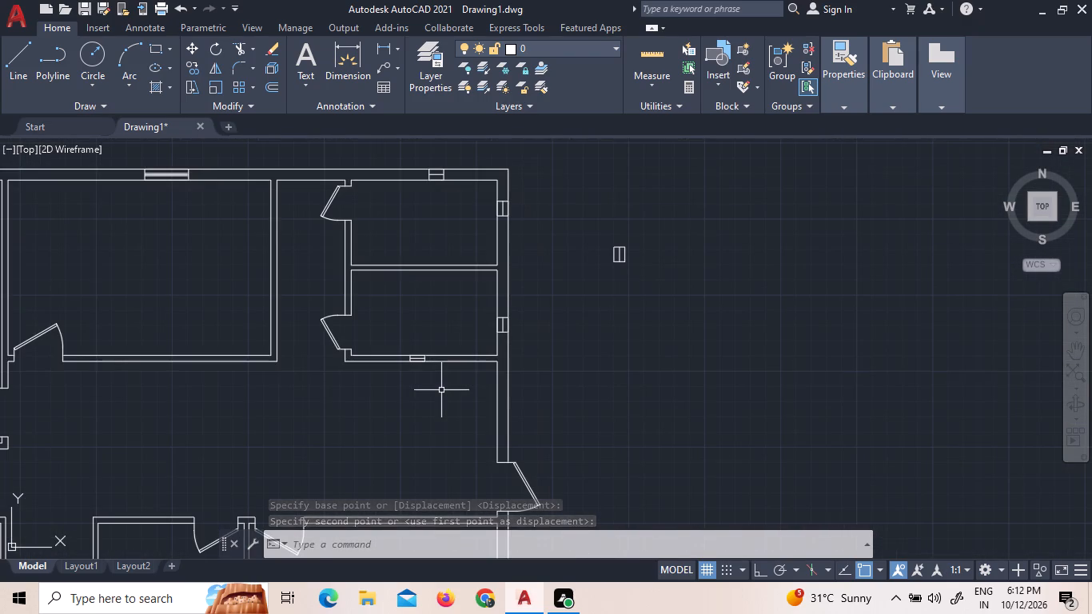
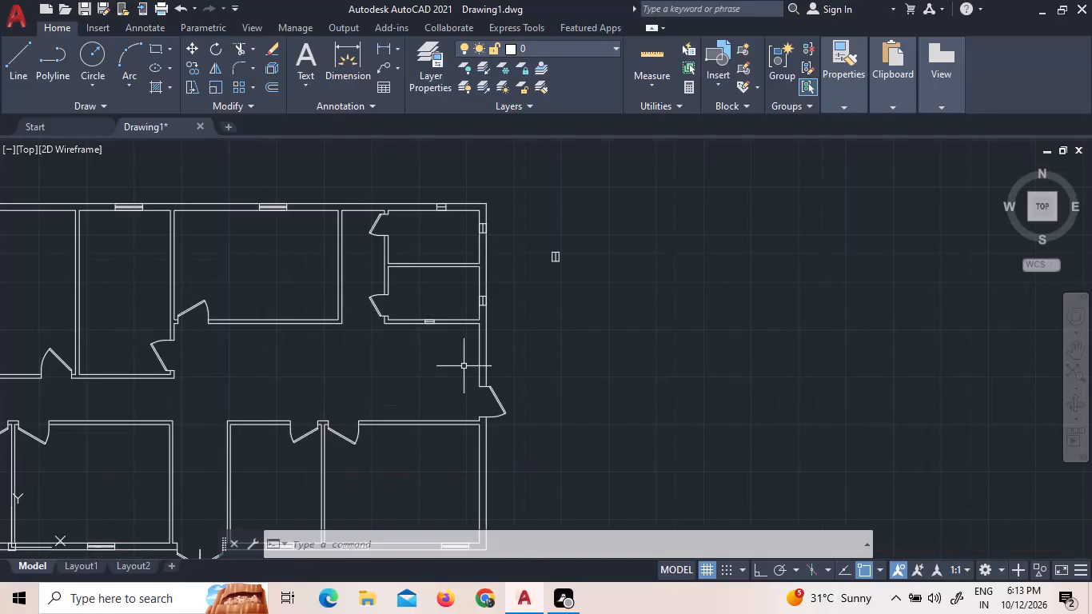
Add a multiline text label "D" just inside the west exterior door and enlarge its text height.
scroll(460, 401, "up", 2)
scroll(467, 404, "down", 2)
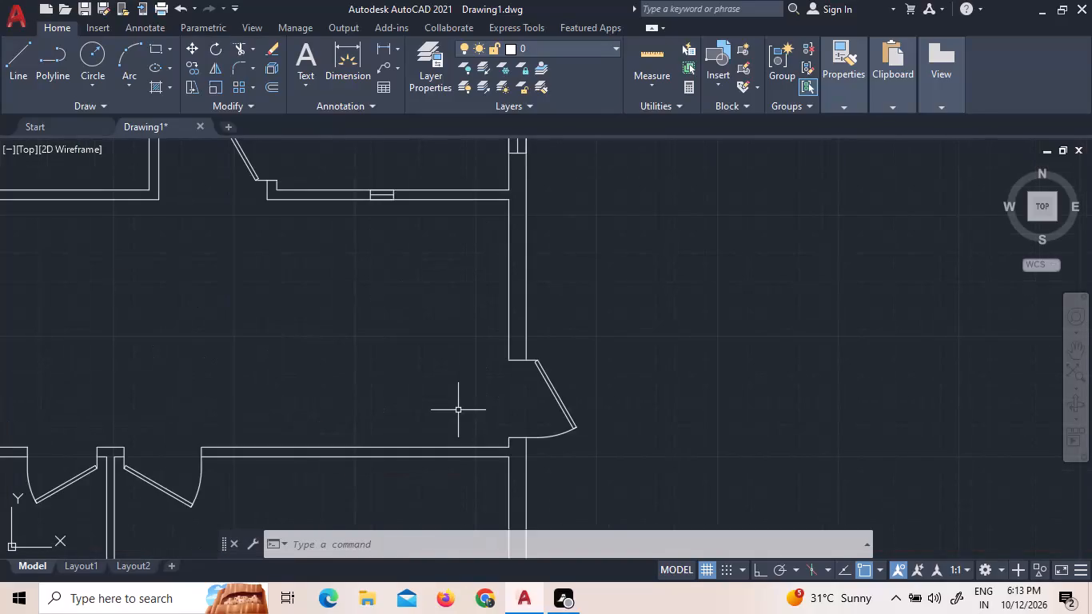
scroll(457, 405, "down", 2)
scroll(282, 441, "up", 1)
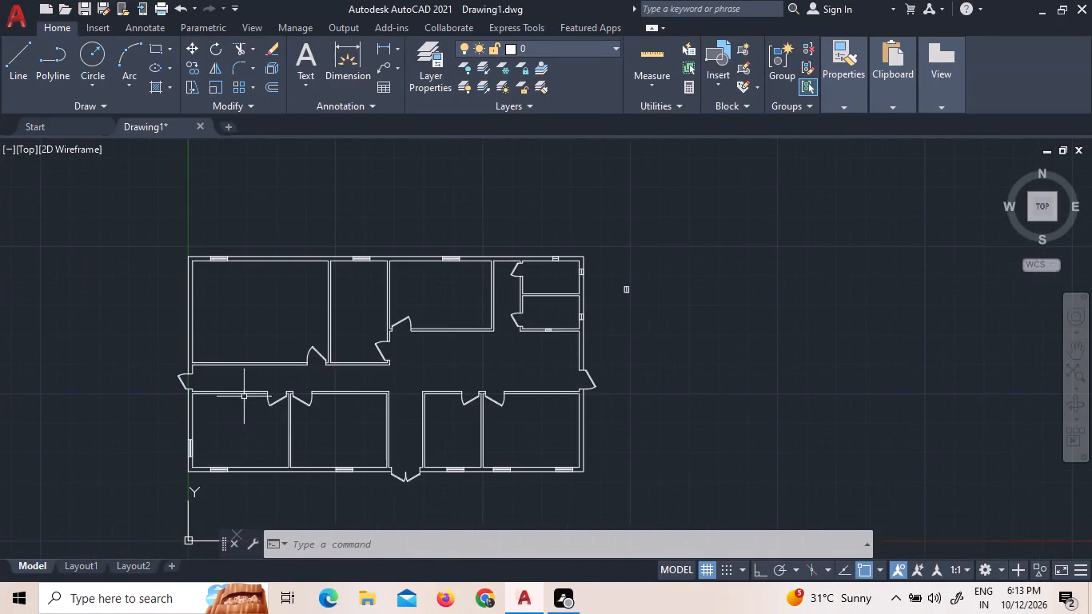
scroll(202, 374, "up", 2)
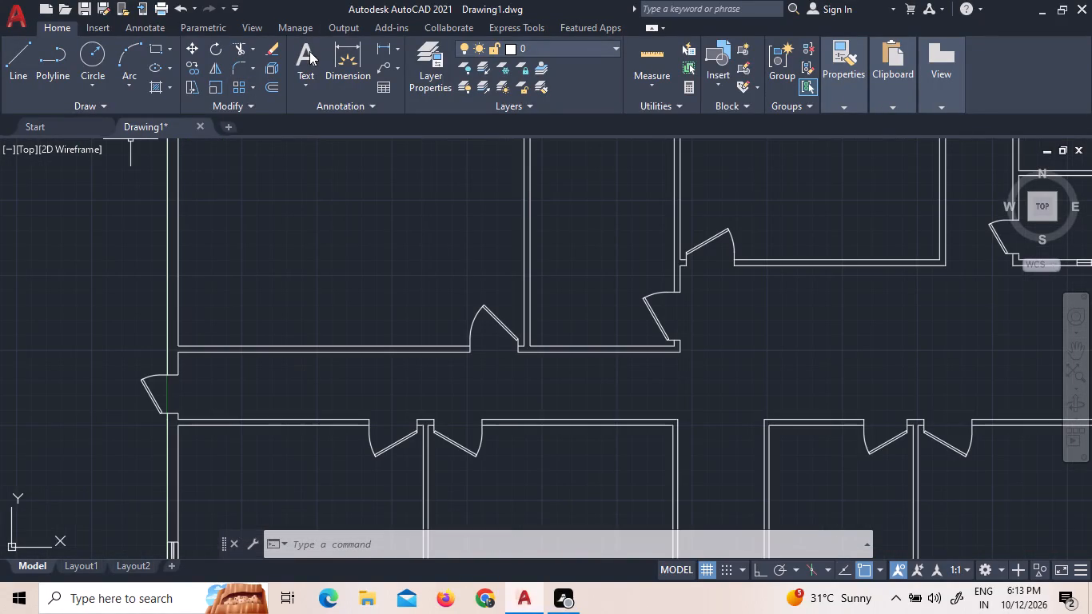
left_click(309, 51)
left_click(180, 384)
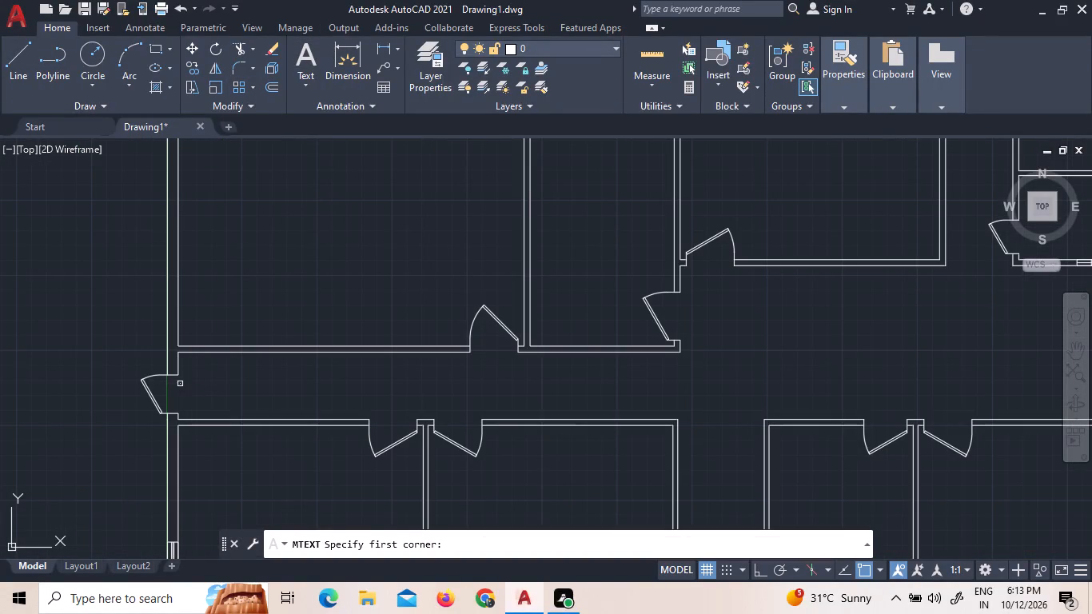
left_click(206, 395)
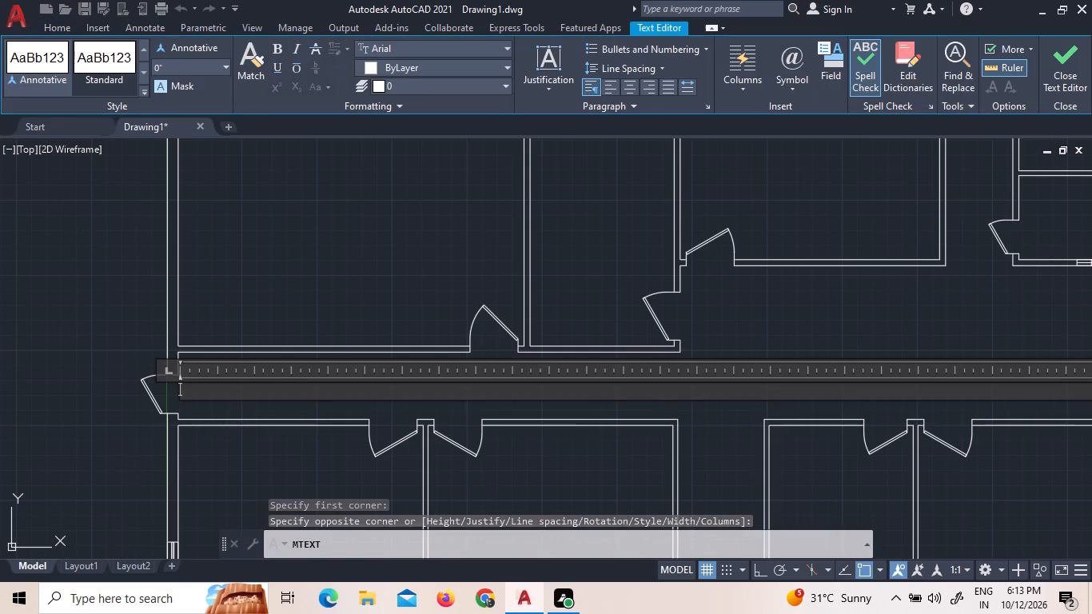
key("d")
left_click_drag(191, 388, 190, 389)
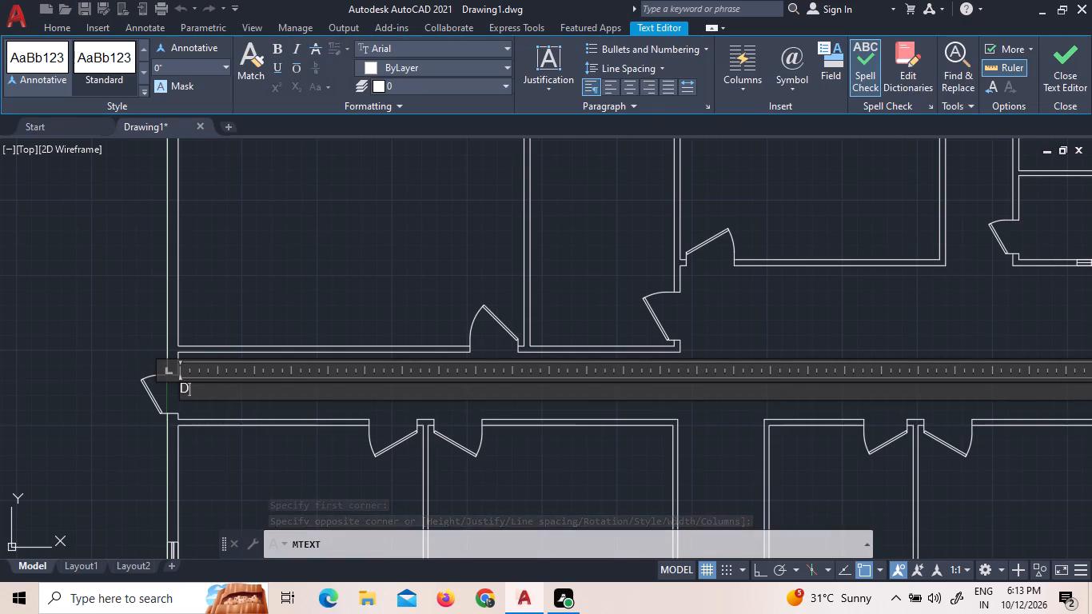
left_click_drag(190, 389, 163, 389)
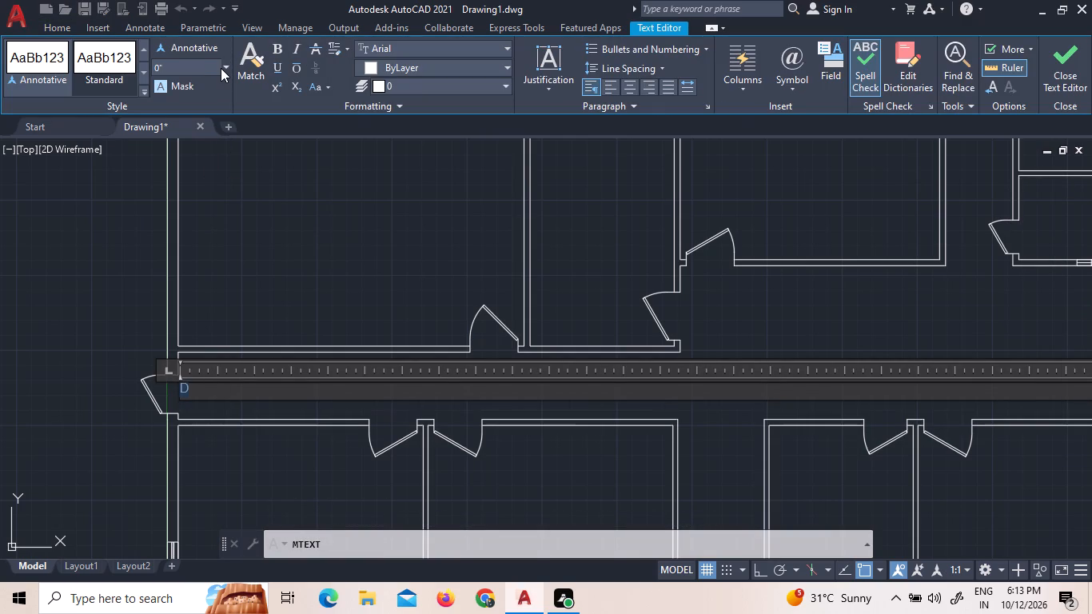
left_click(221, 68)
left_click(223, 68)
left_click(201, 86)
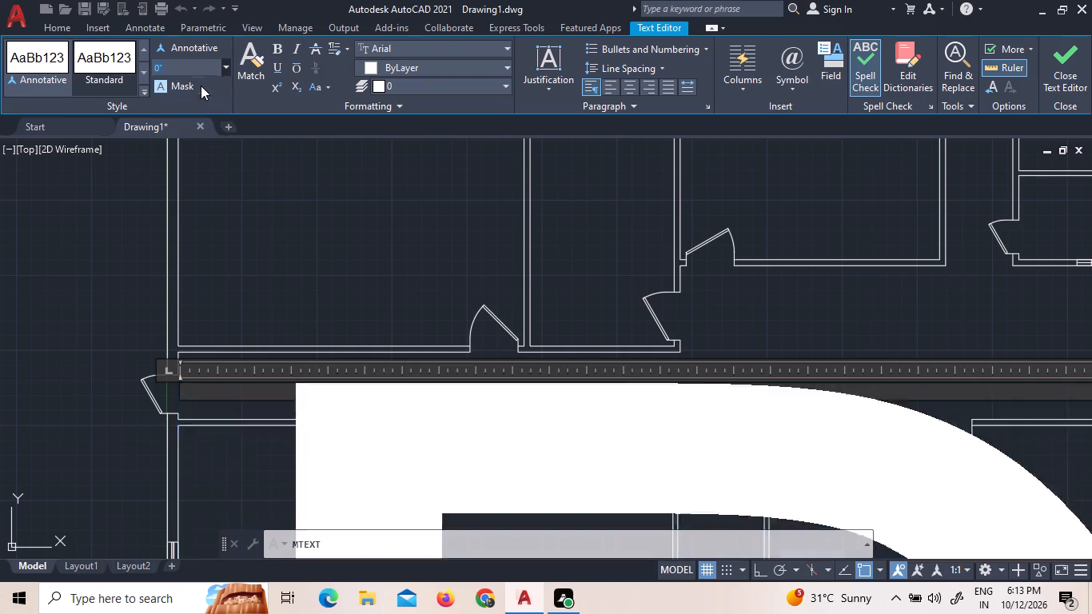
left_click(145, 271)
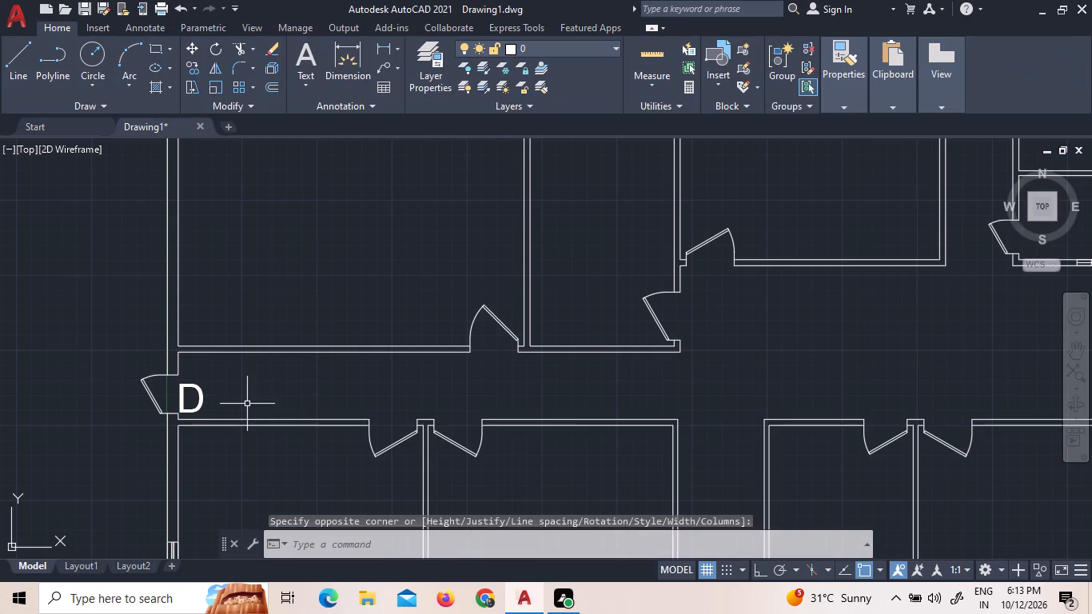
Move the "D" label slightly up so it sits centred beside the west exterior door opening.
left_click(230, 400)
left_click(191, 387)
right_click(191, 387)
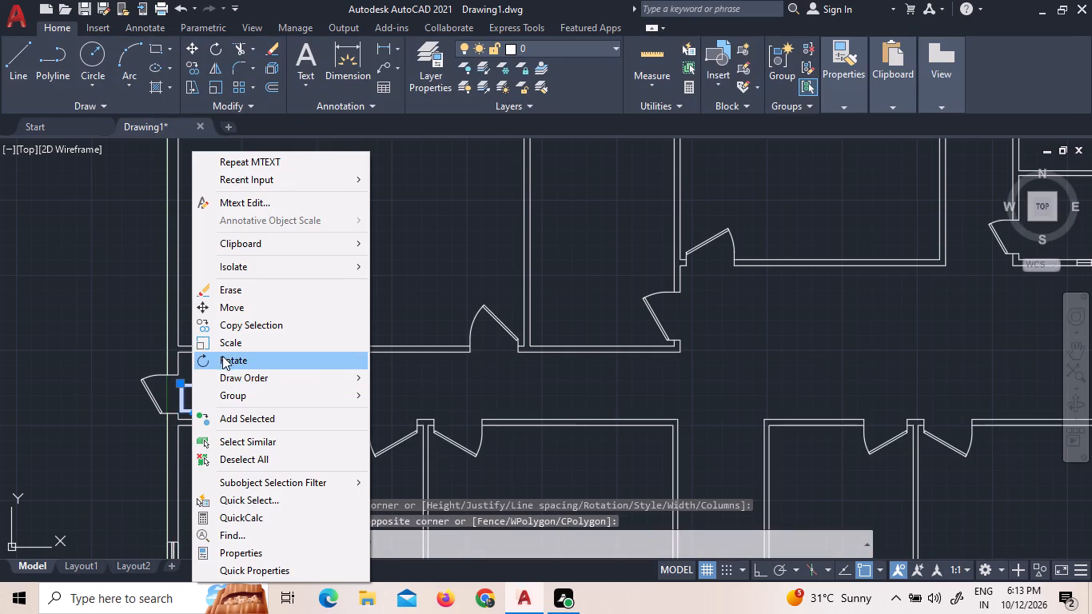
left_click(236, 315)
left_click(195, 394)
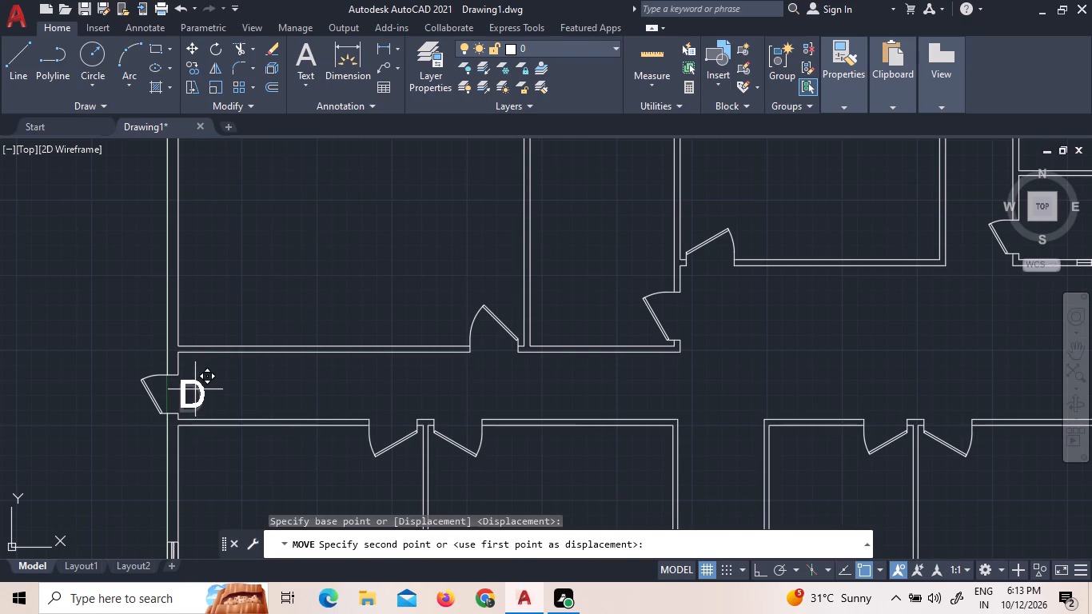
left_click(195, 388)
Copy the "D" label to the seven interior doors of the northwest, two middle north, and four southern rooms.
left_click(220, 394)
left_click(196, 393)
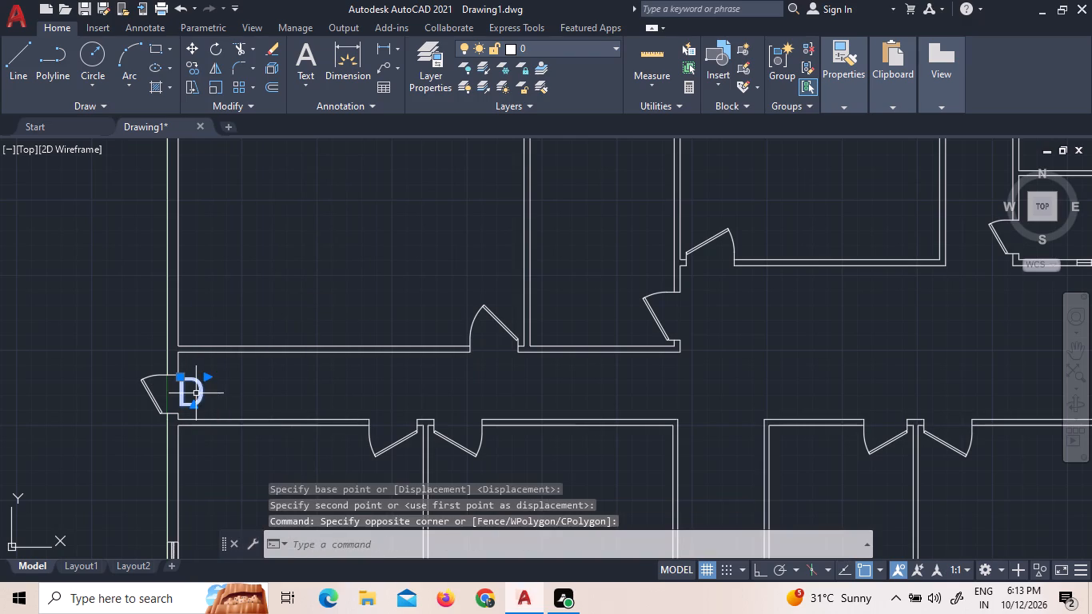
right_click(196, 393)
left_click(236, 323)
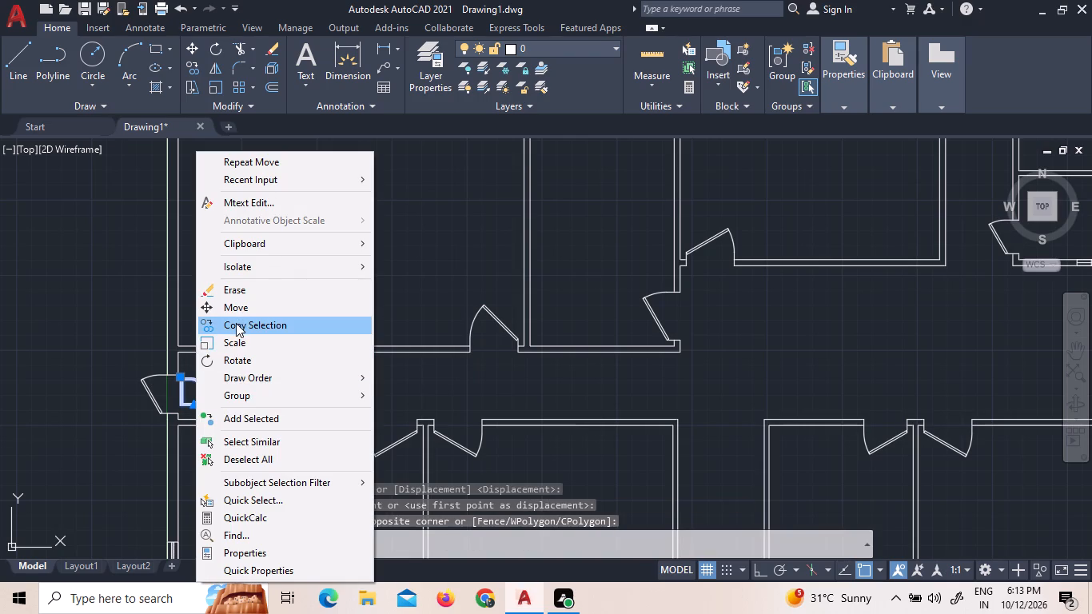
left_click(186, 399)
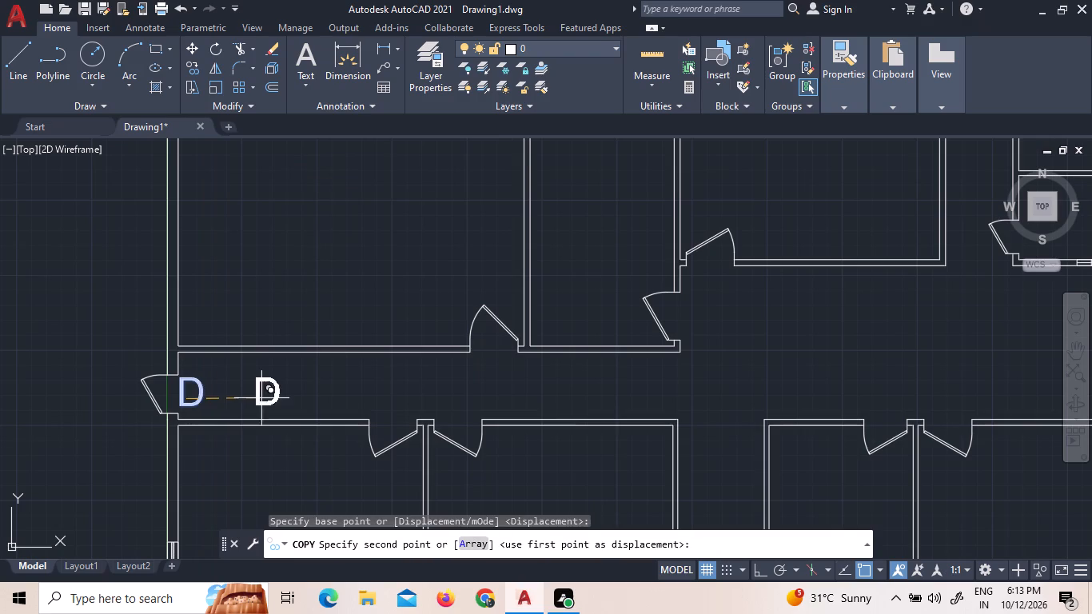
left_click(487, 369)
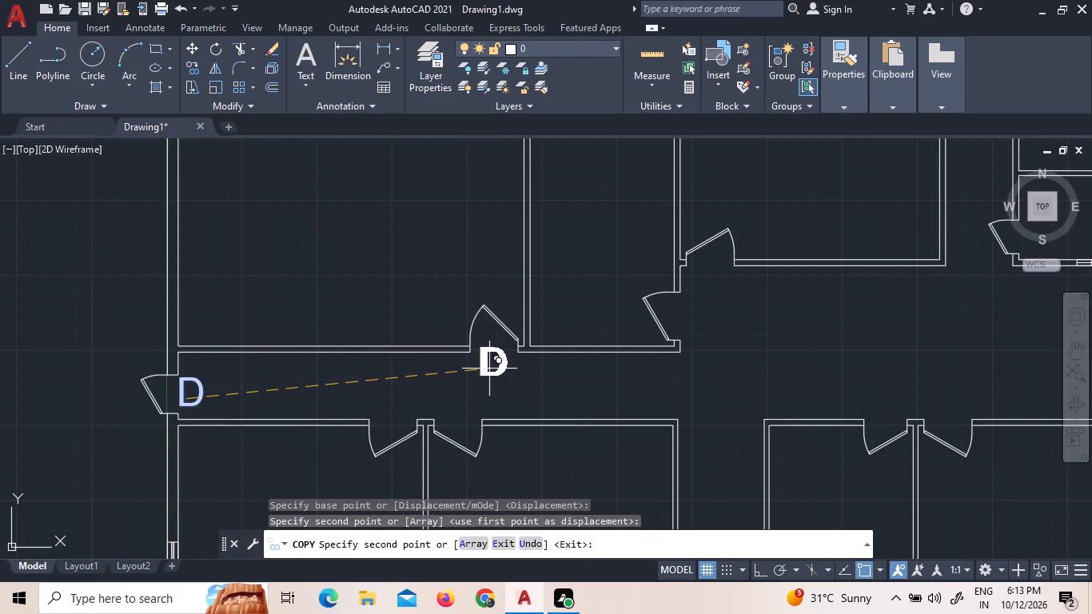
left_click(449, 417)
left_click(389, 418)
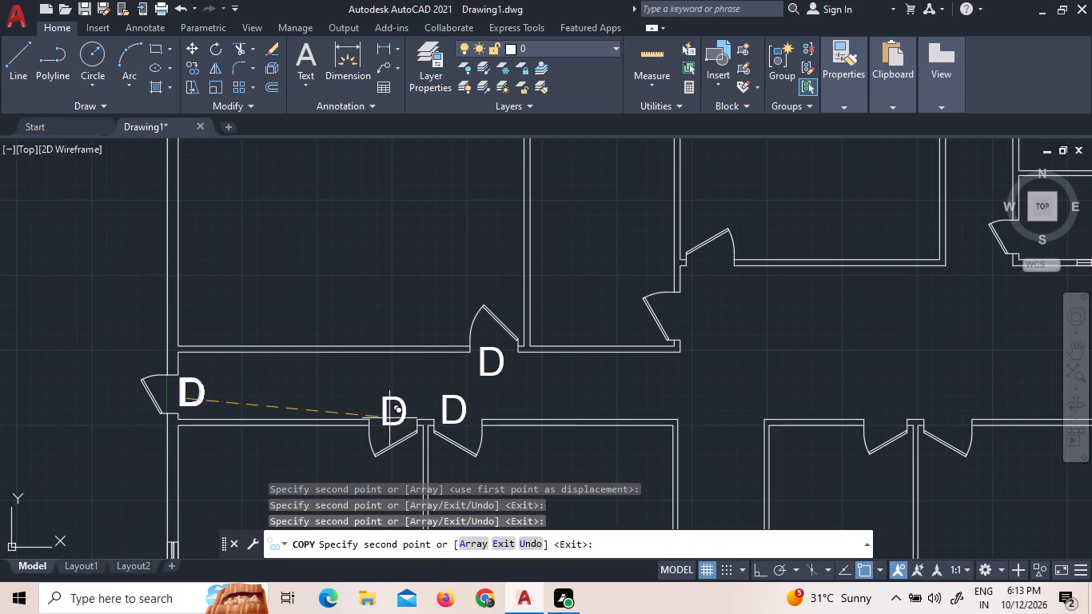
left_click(874, 408)
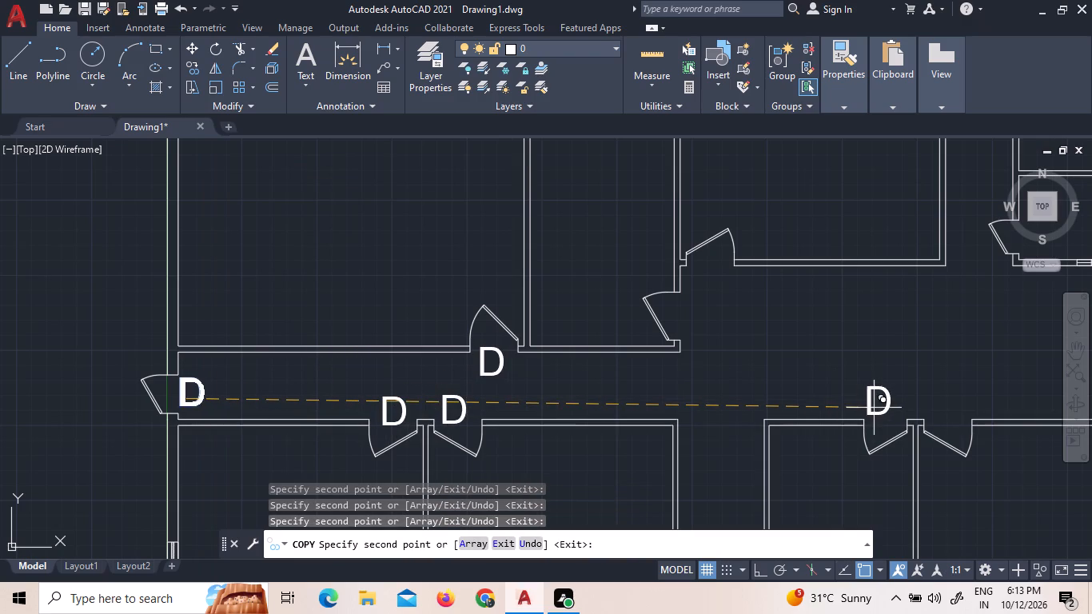
left_click(933, 408)
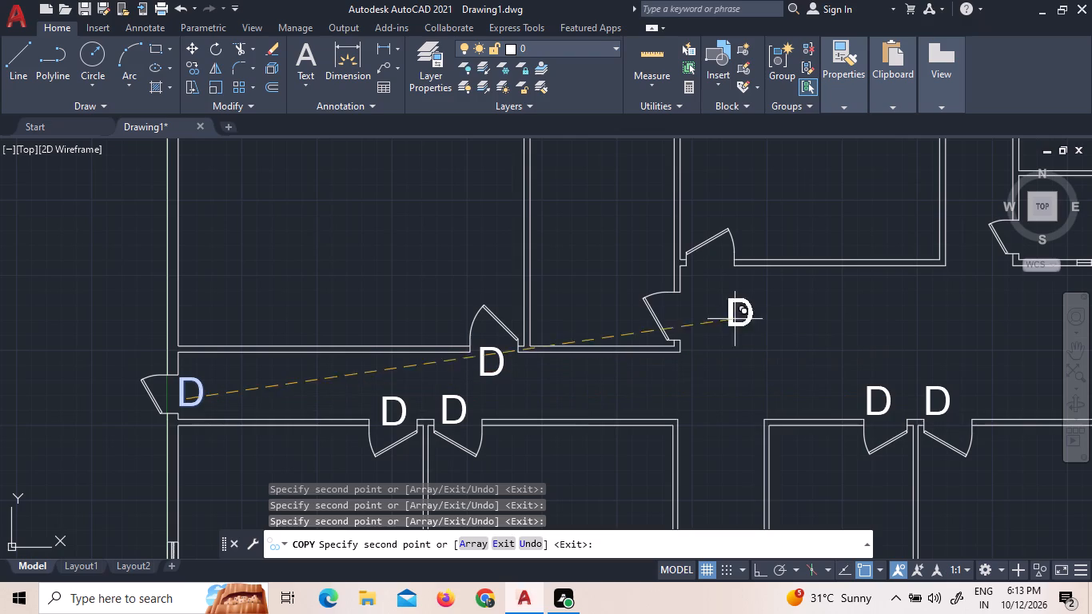
left_click(711, 271)
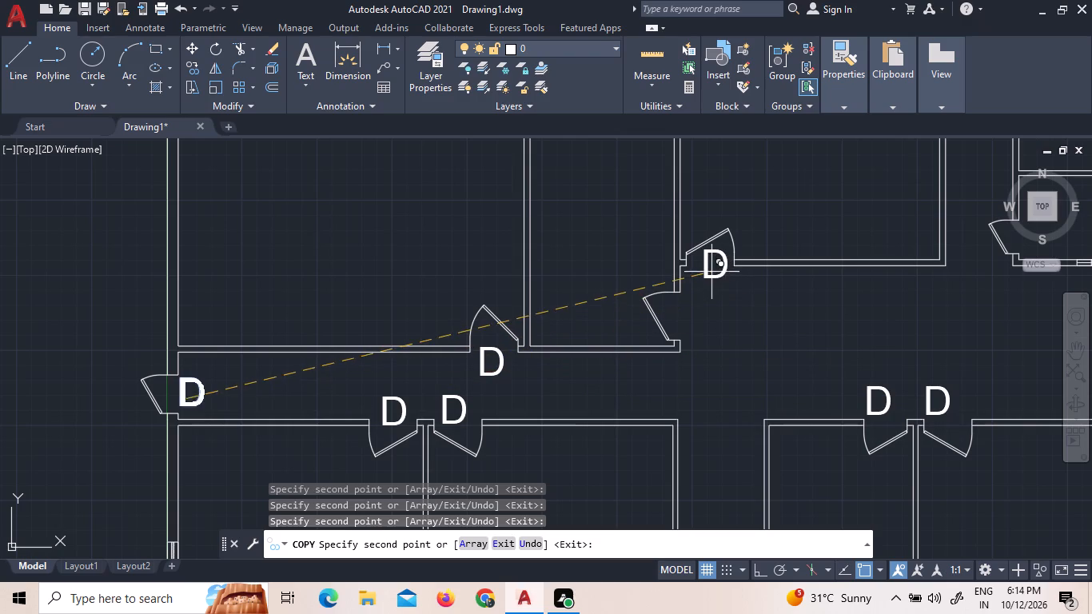
left_click(679, 321)
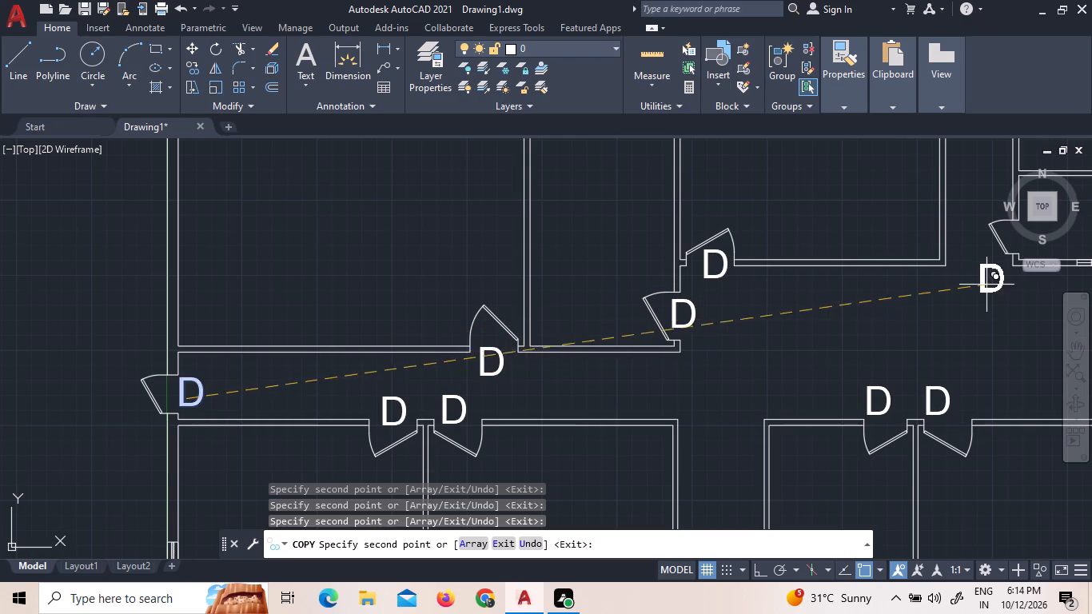
Copy the "D" label to the doors of the two small stacked rooms in the plan's northeast corner.
scroll(969, 310, "down", 3)
scroll(1000, 282, "up", 5)
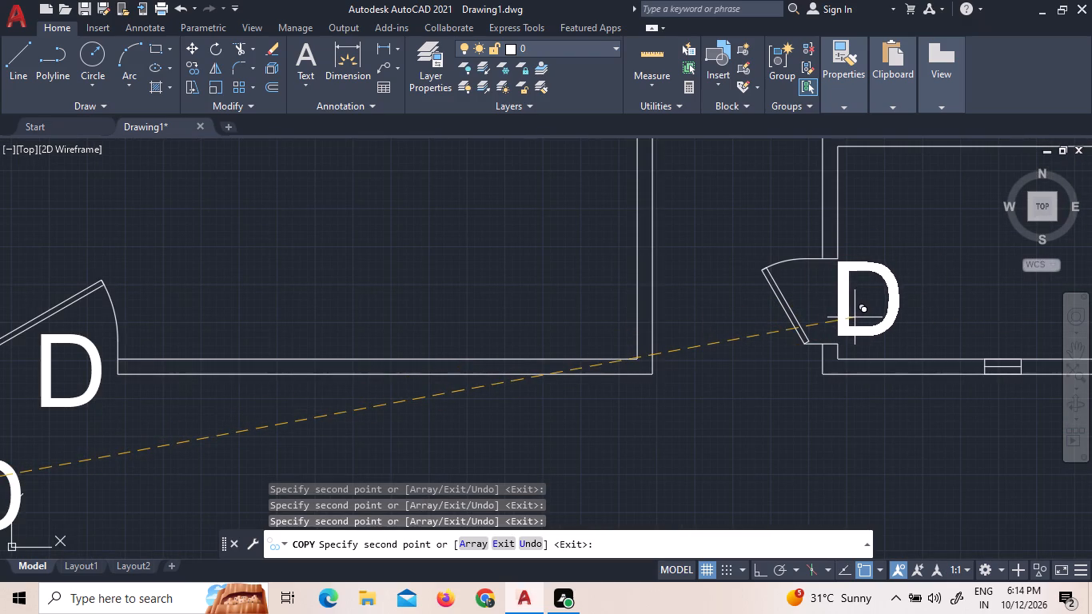
left_click(855, 317)
scroll(840, 341, "down", 3)
scroll(844, 264, "up", 2)
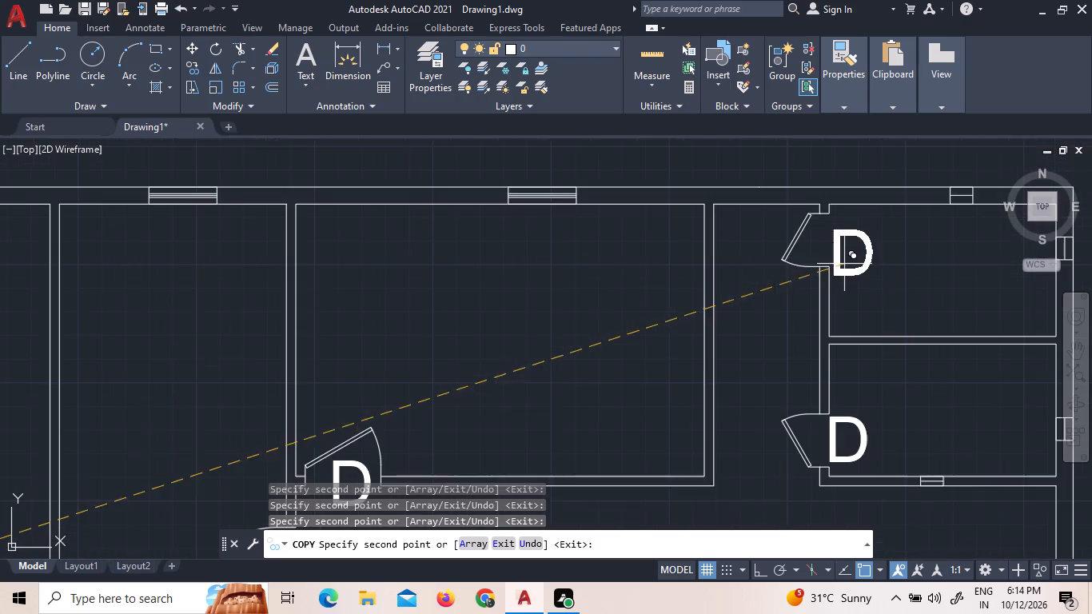
scroll(833, 248, "up", 3)
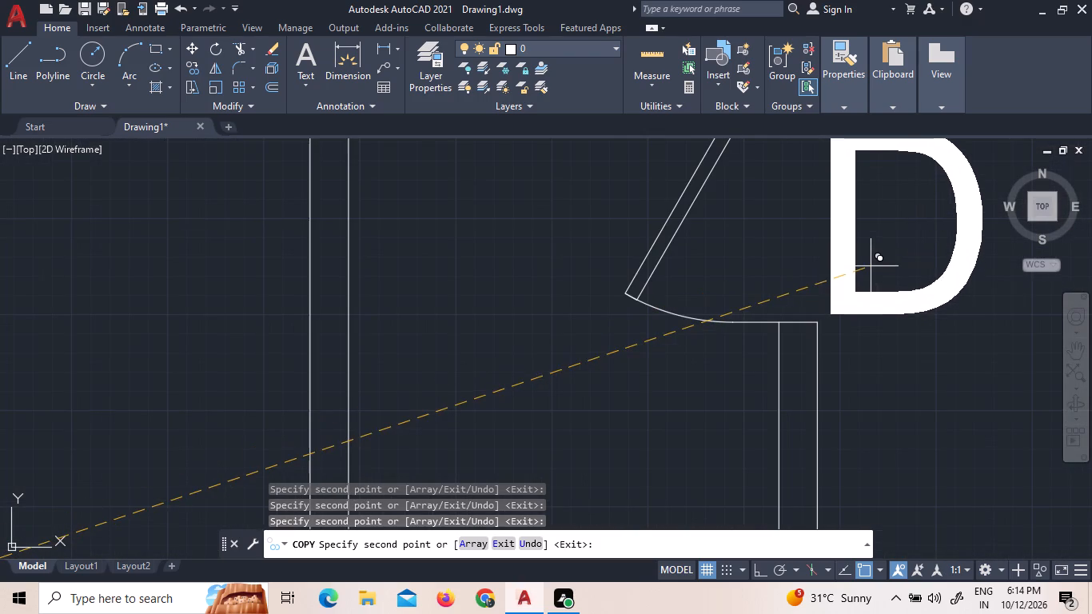
left_click(871, 266)
Place a copy of the "D" label just inside the exterior door in the east wall.
scroll(848, 311, "down", 5)
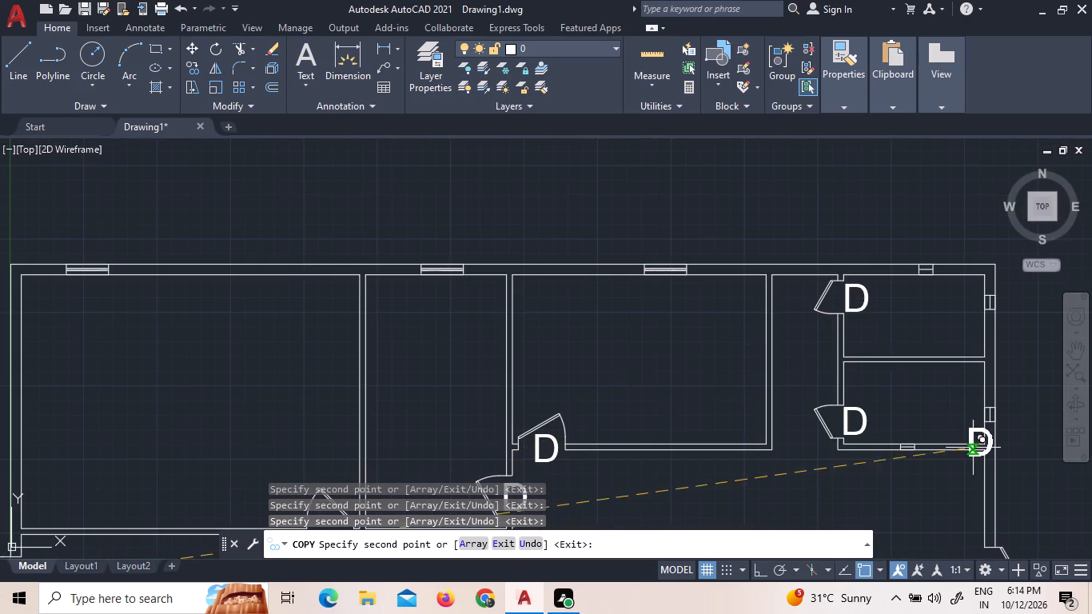
scroll(970, 446, "down", 3)
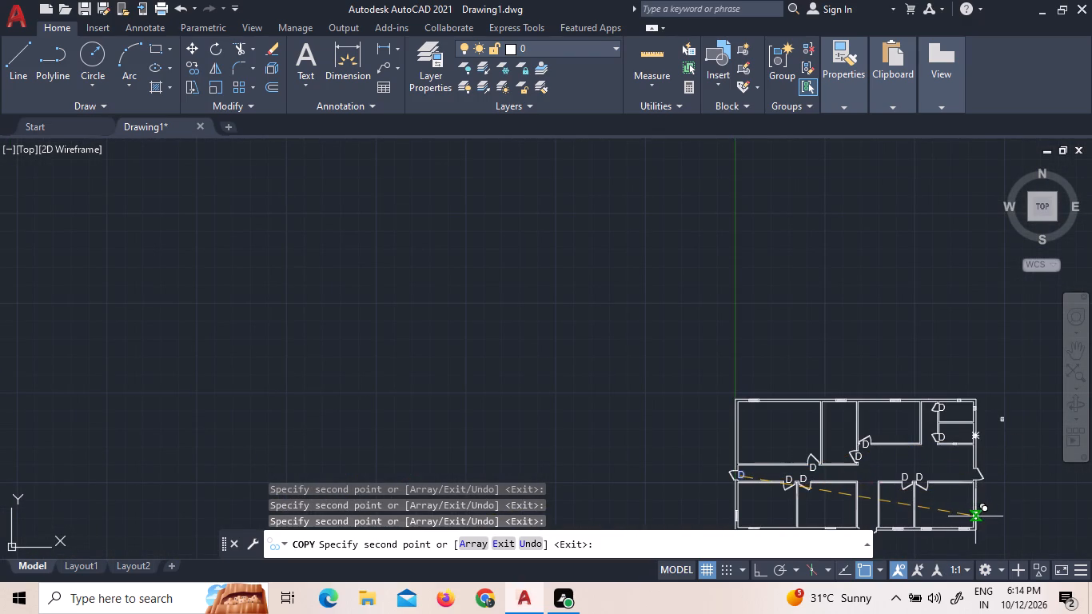
scroll(969, 476, "up", 4)
left_click(974, 477)
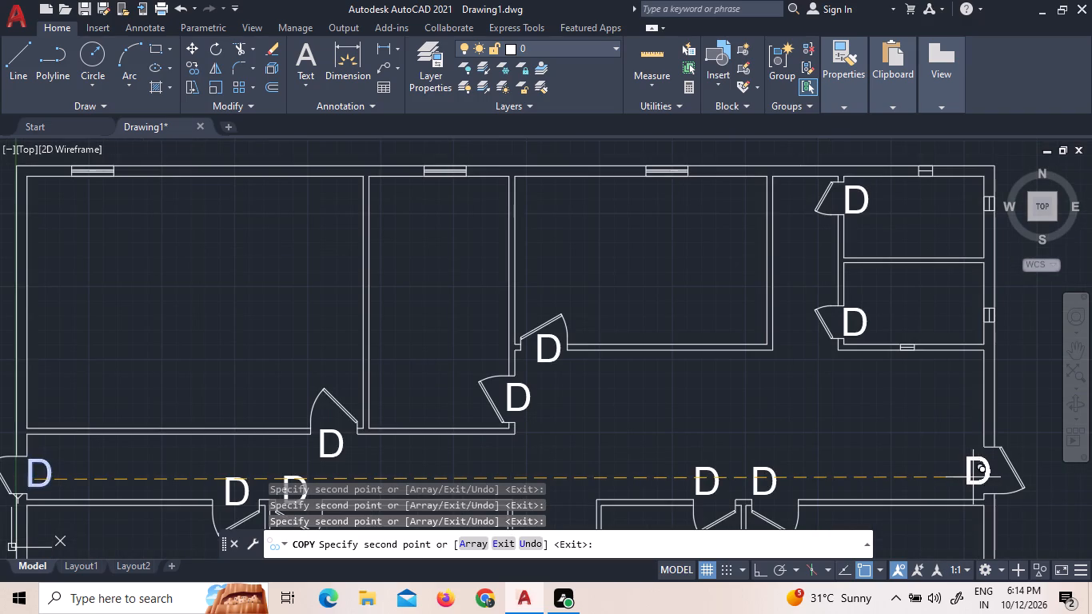
Place a final copy of the "D" label inside the double entrance door in the south wall and end copying.
scroll(883, 426, "down", 5)
scroll(859, 464, "up", 2)
scroll(803, 502, "up", 2)
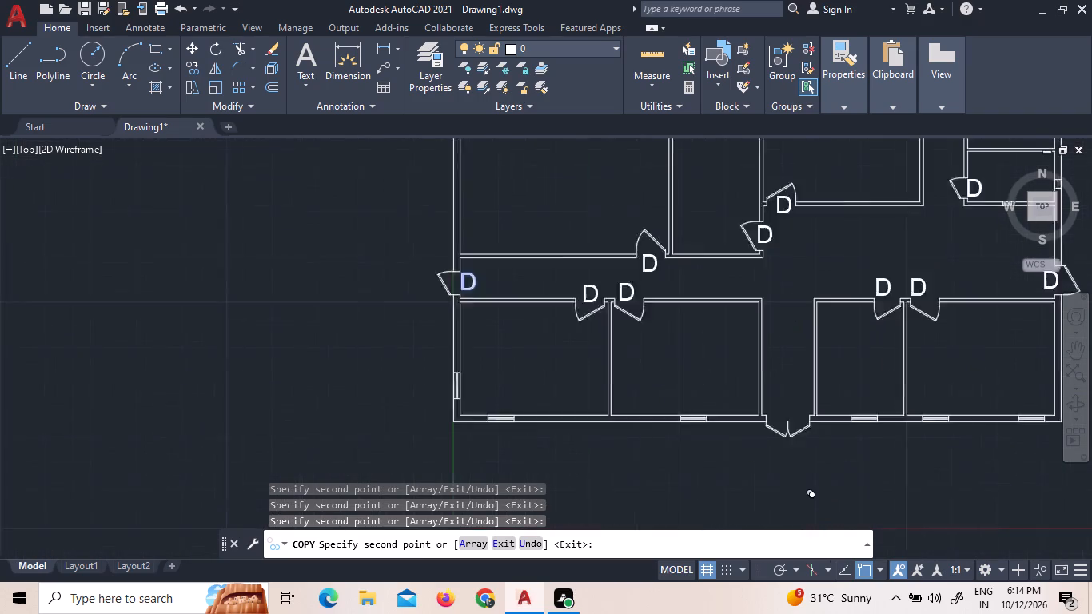
scroll(803, 502, "up", 1)
scroll(765, 297, "up", 2)
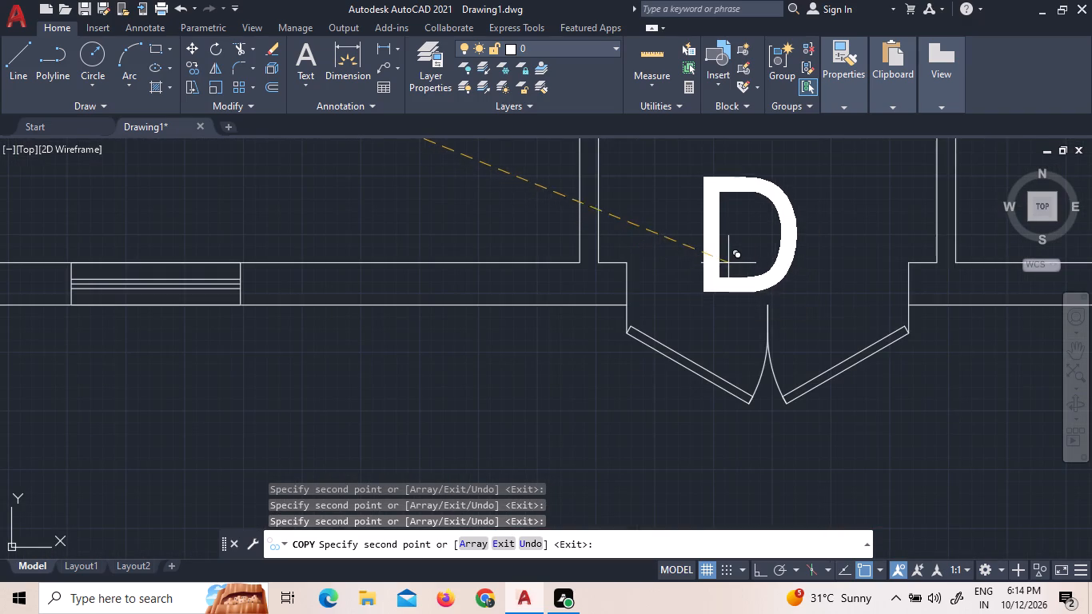
left_click(739, 259)
scroll(805, 340, "down", 3)
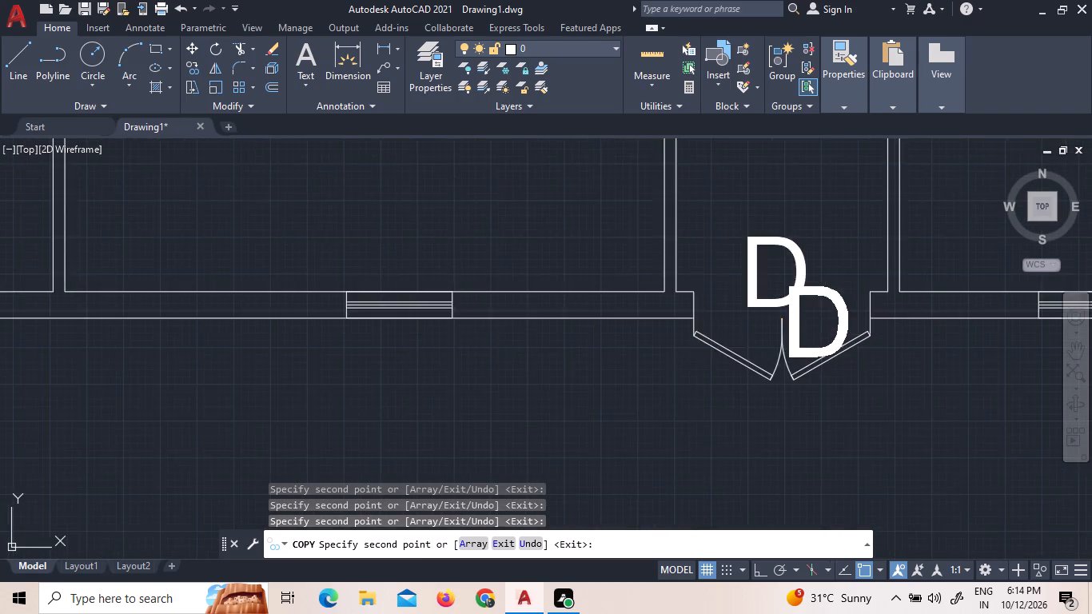
scroll(809, 366, "down", 4)
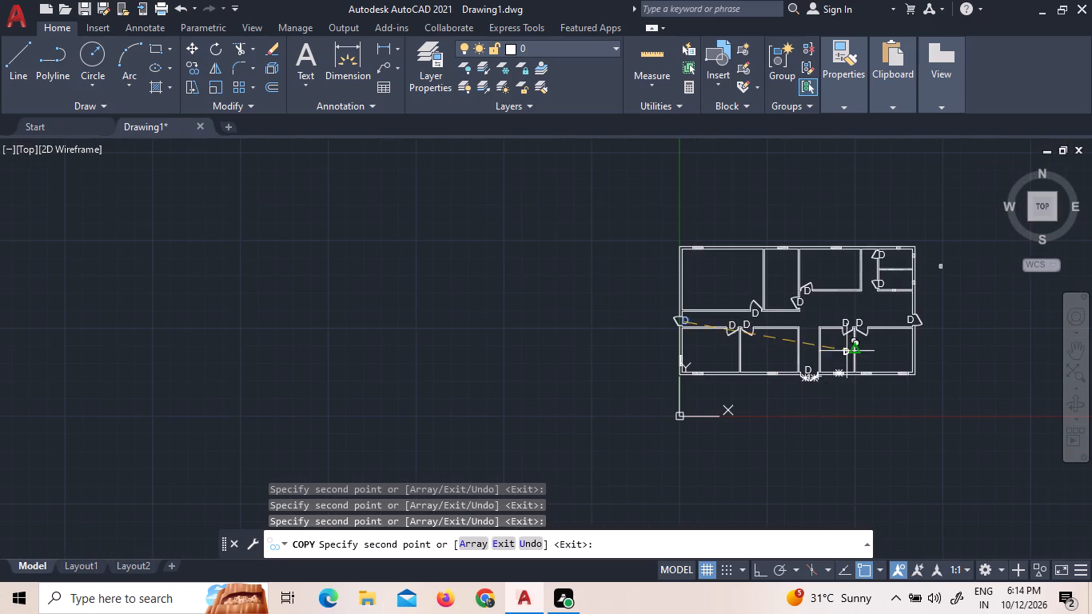
scroll(883, 269, "up", 4)
scroll(883, 269, "down", 2)
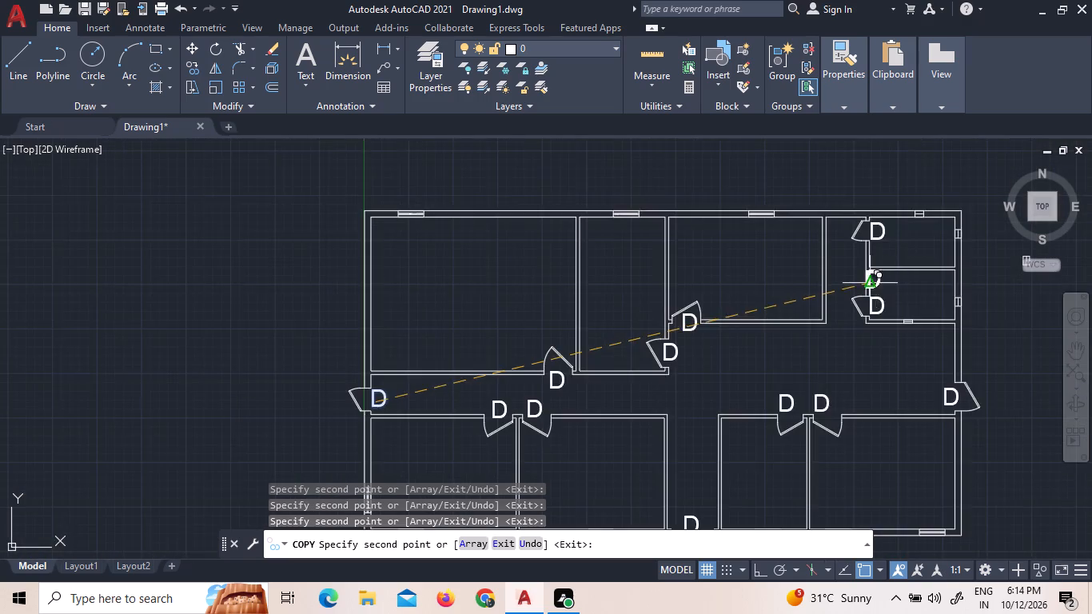
scroll(872, 285, "down", 1)
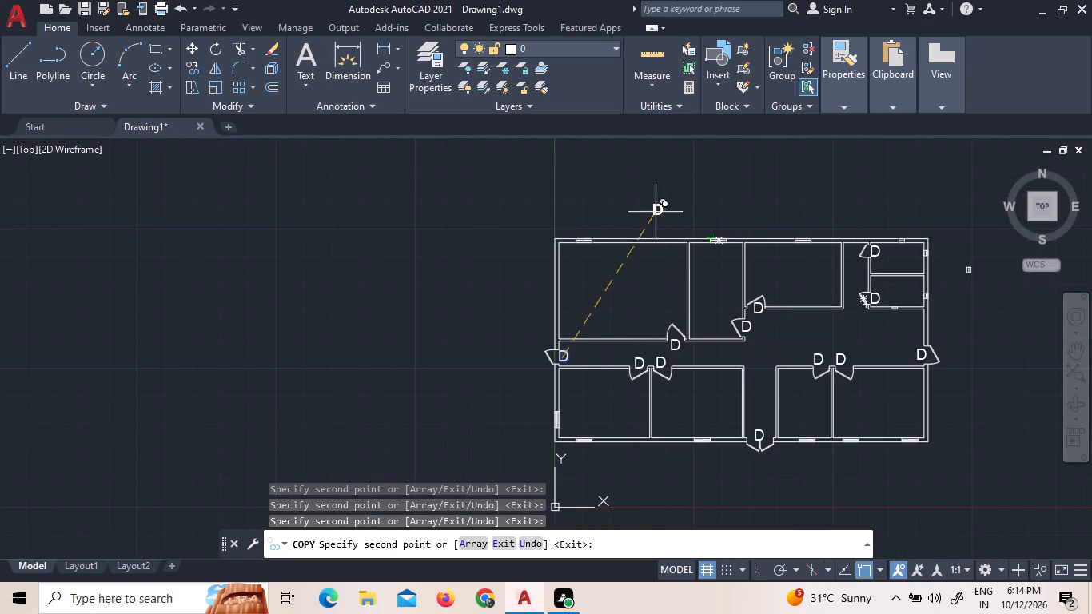
key("Escape")
Add a multiline text label "W" with a text height of 2' at the westernmost window of the north wall.
scroll(592, 220, "up", 2)
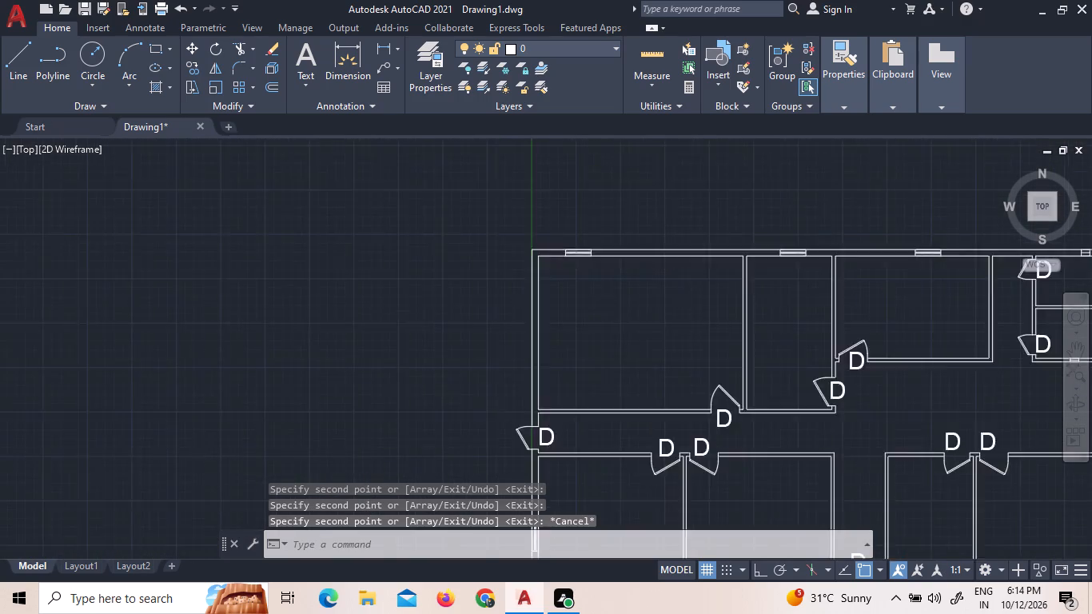
scroll(549, 211, "up", 2)
left_click(301, 58)
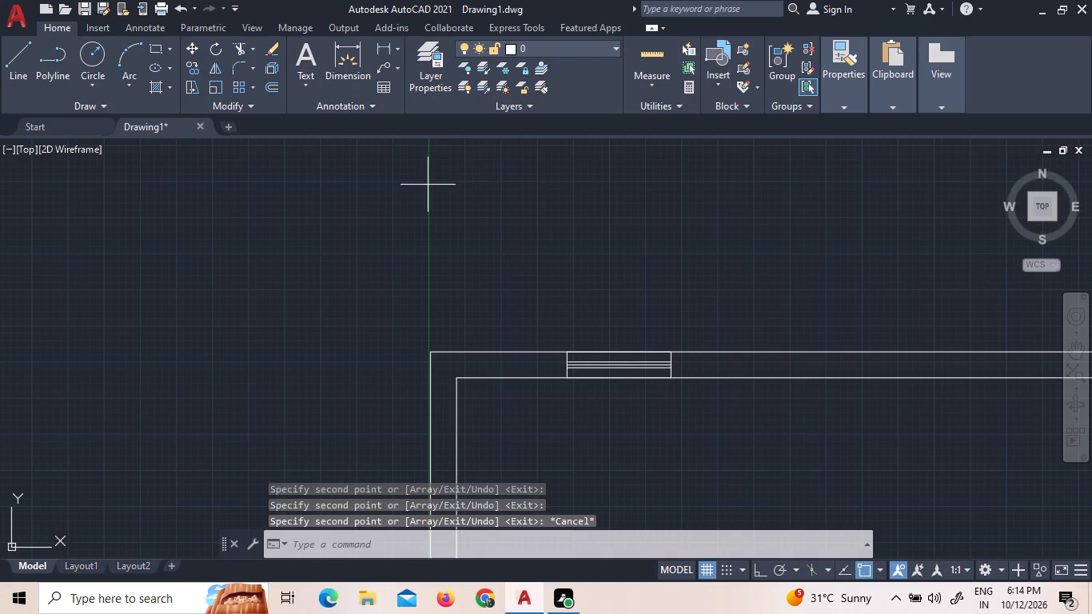
left_click(562, 301)
left_click(621, 325)
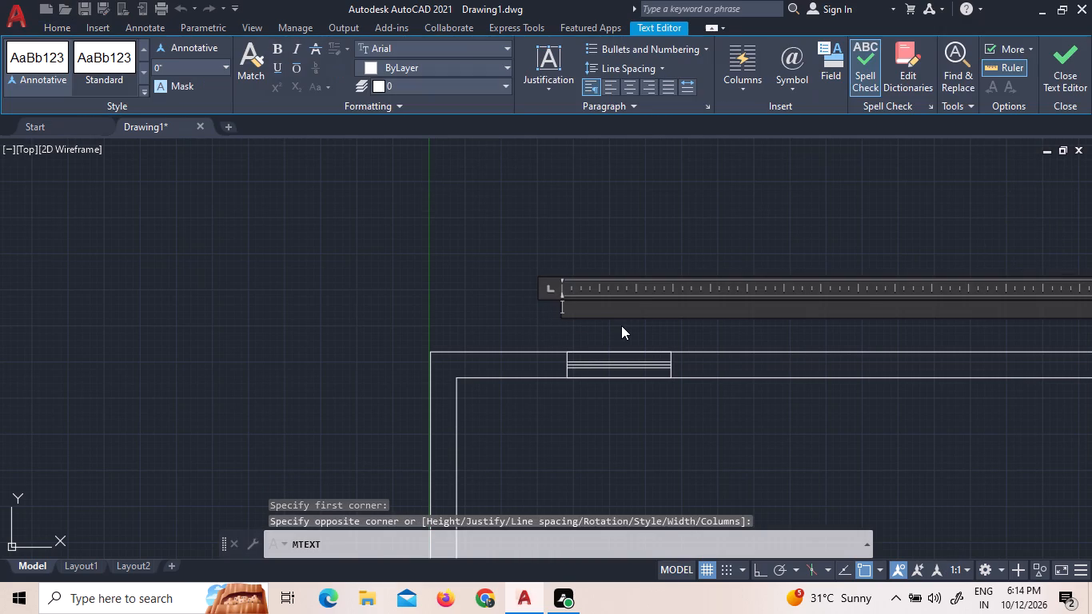
key("w")
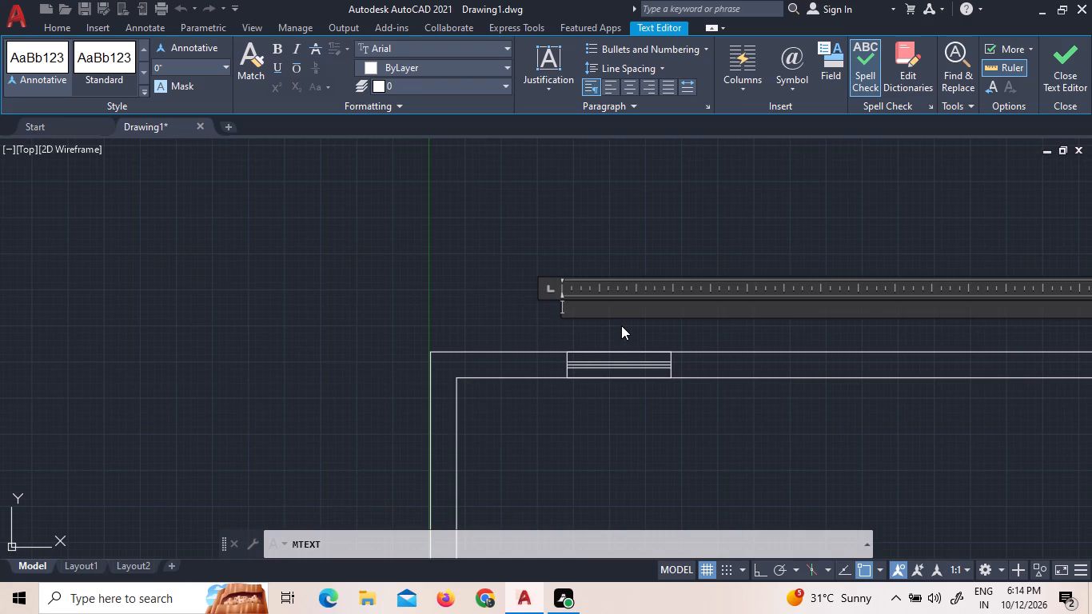
key("w")
left_click_drag(608, 310, 551, 307)
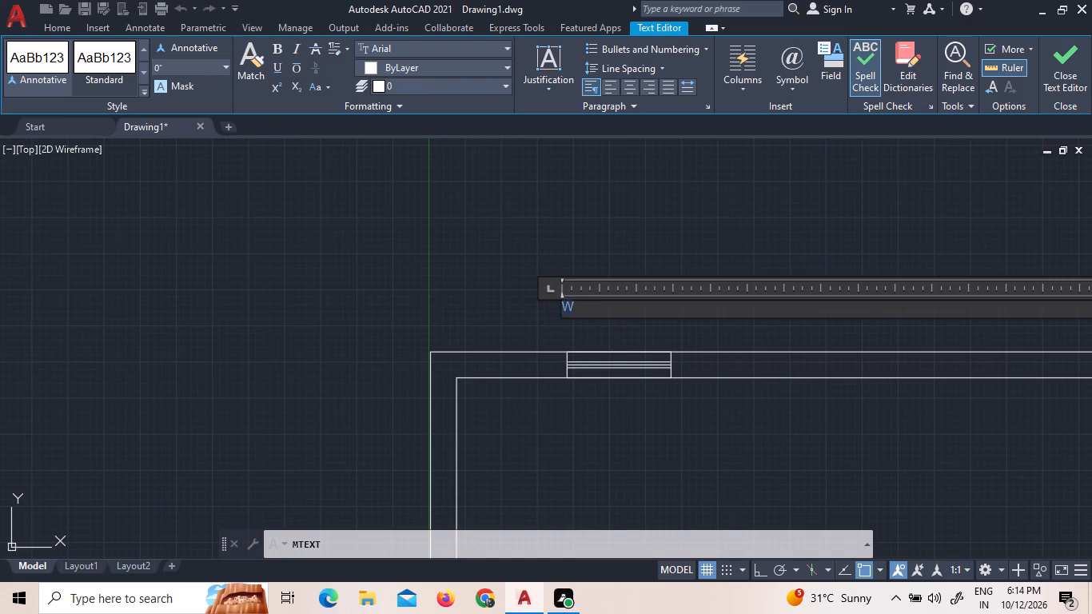
left_click(223, 67)
left_click(208, 82)
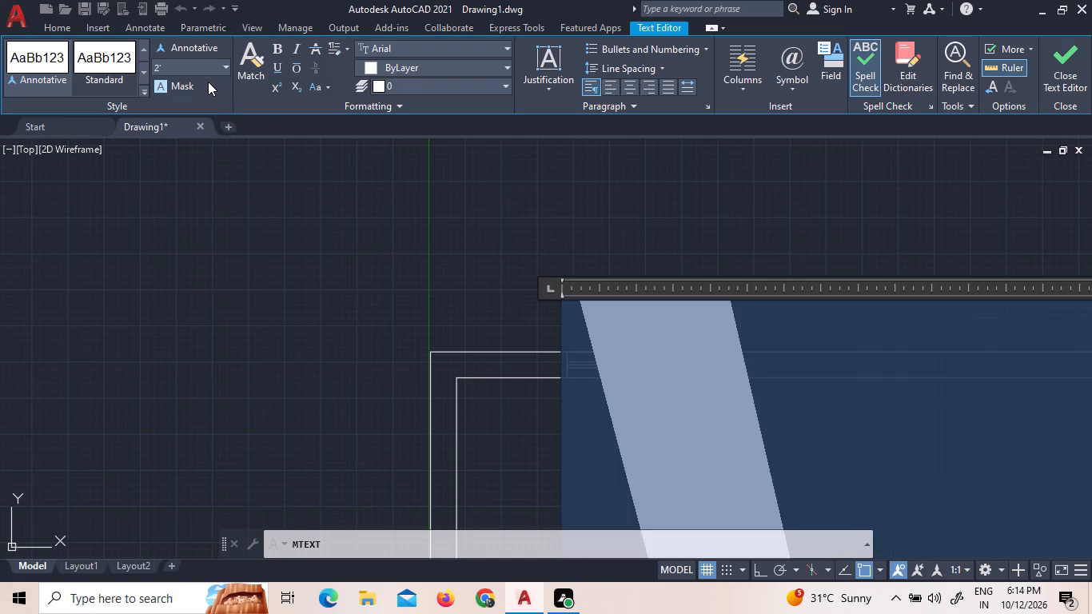
left_click(253, 271)
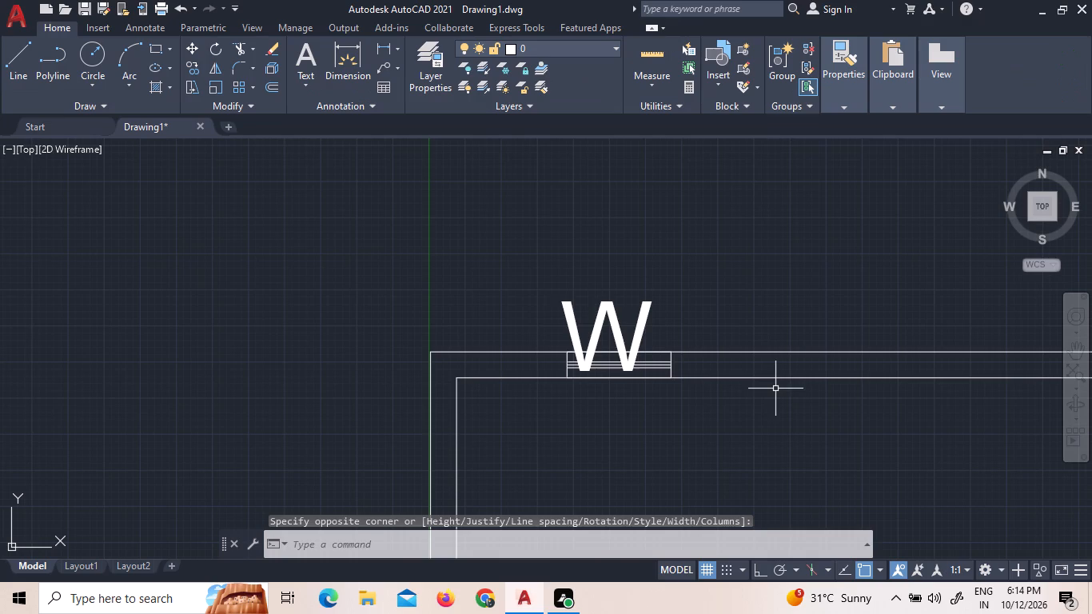
Move the "W" label so it sits centred just above the westernmost window of the north wall.
left_click_drag(656, 321, 600, 311)
left_click(550, 302)
right_click(550, 302)
left_click(592, 313)
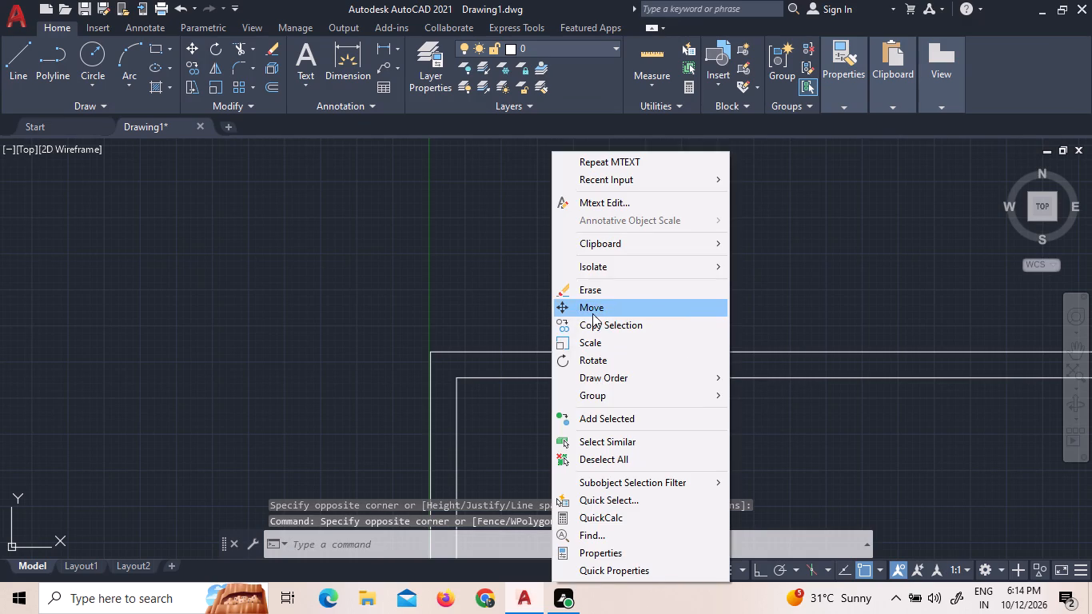
left_click(597, 311)
left_click(607, 246)
left_click_drag(672, 284, 622, 272)
left_click(553, 258)
right_click(553, 258)
double_click(578, 310)
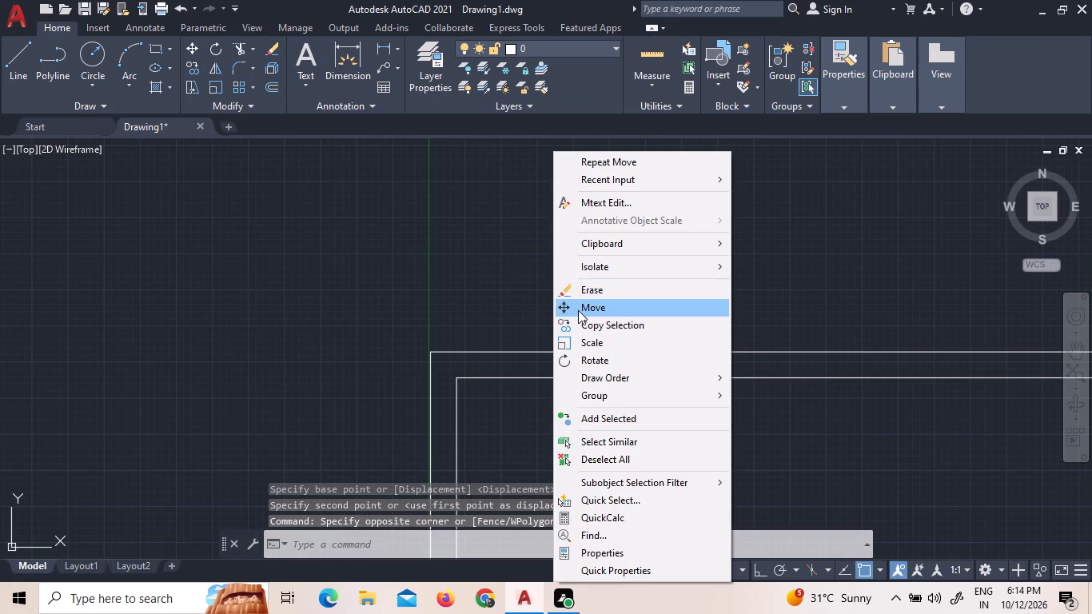
left_click(578, 345)
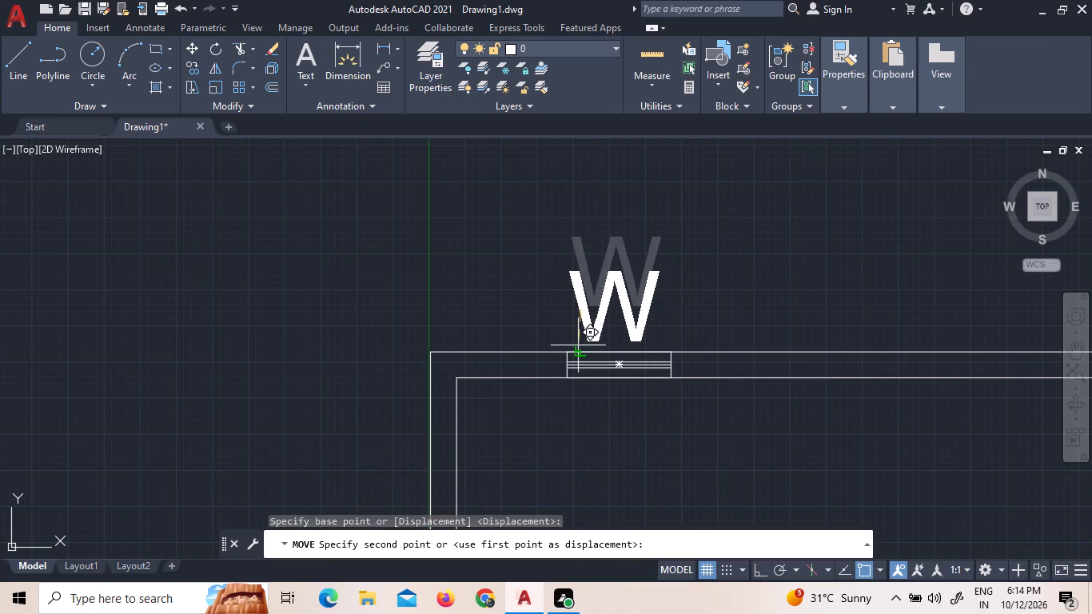
Copy the "W" label with Ortho on to above the next two windows along the north wall.
left_click_drag(679, 331, 661, 323)
left_click(548, 293)
right_click(548, 293)
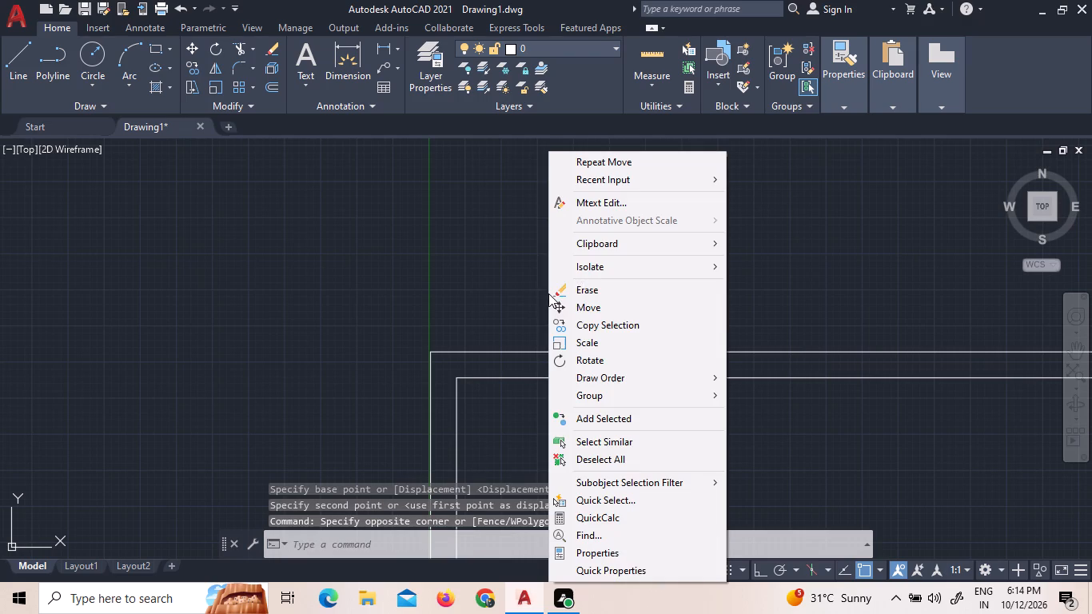
left_click(579, 327)
left_click(589, 321)
scroll(677, 326, "down", 3)
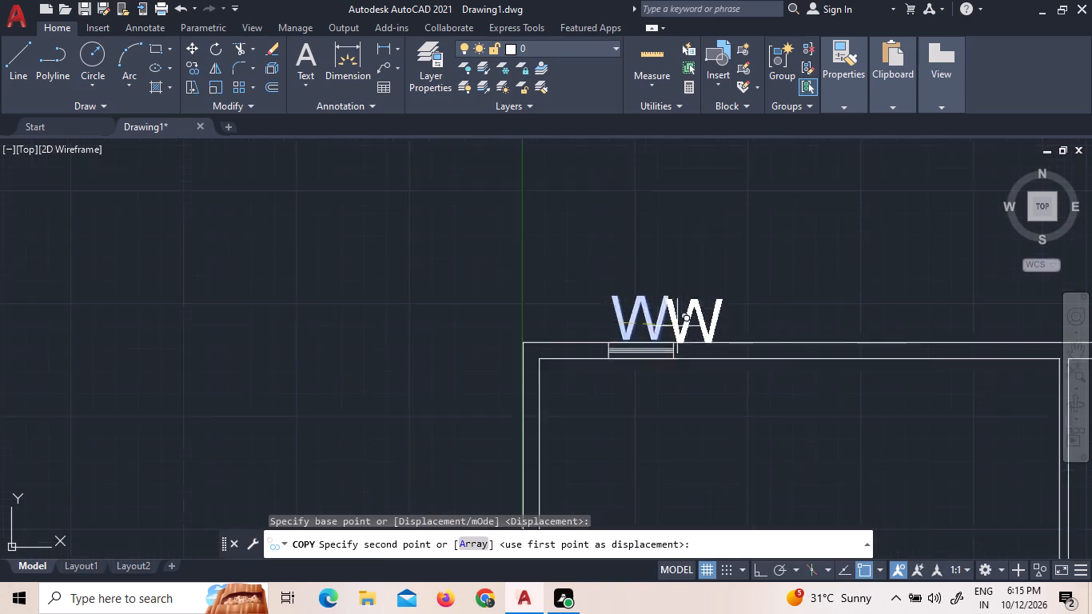
scroll(512, 286, "down", 3)
scroll(755, 289, "up", 3)
scroll(688, 293, "up", 2)
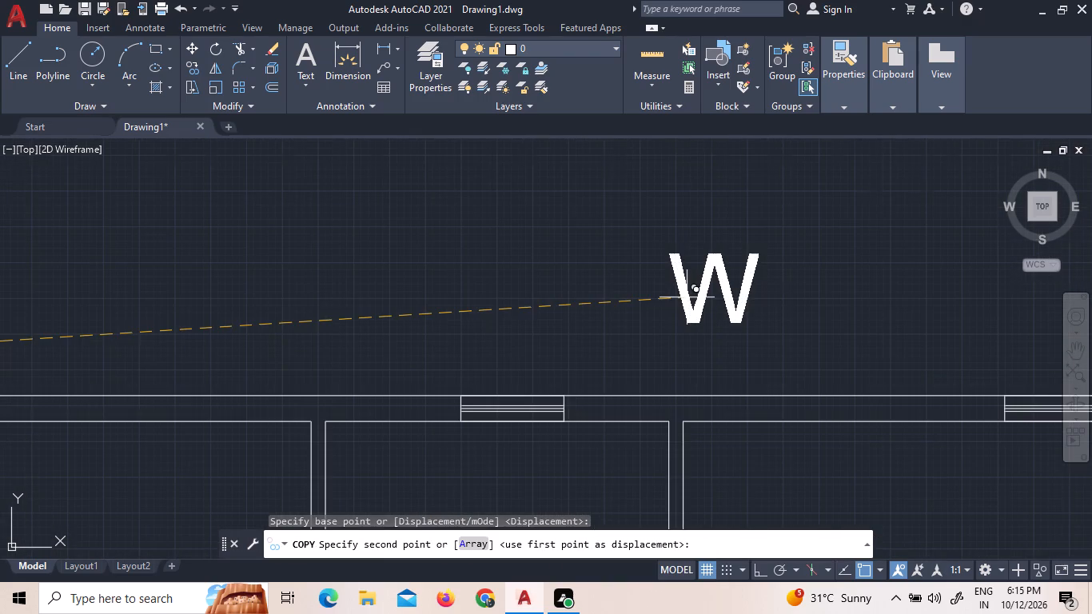
key("F8")
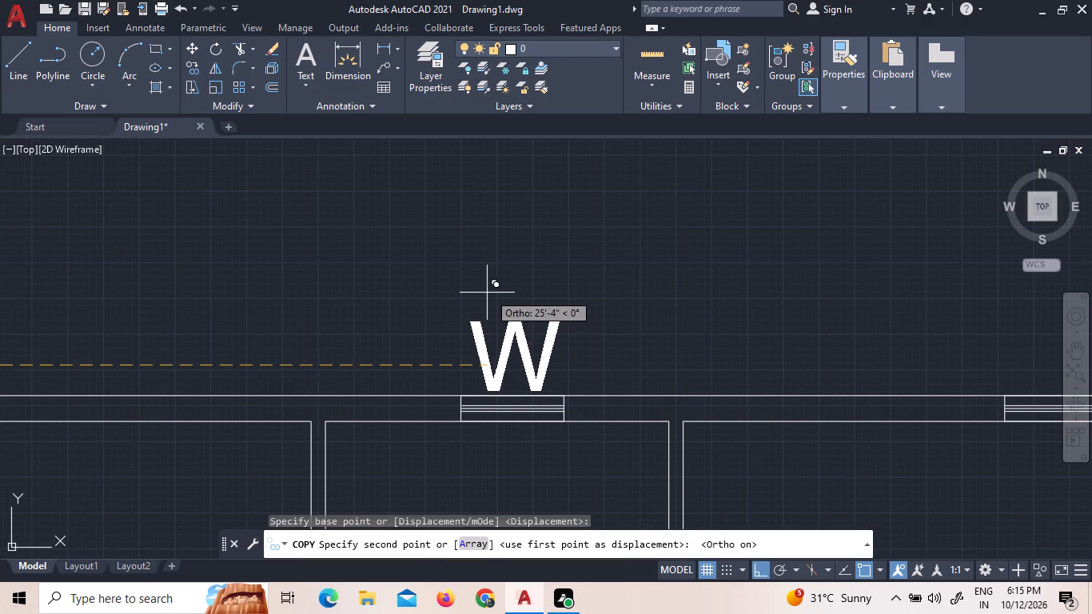
left_click(487, 293)
scroll(641, 318, "down", 2)
scroll(775, 324, "up", 1)
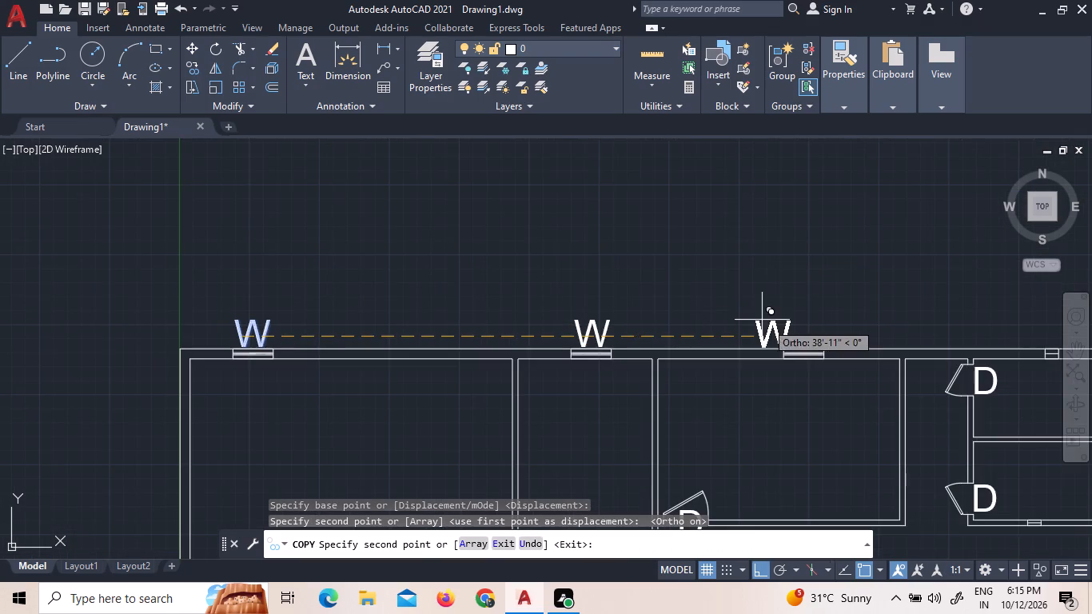
scroll(780, 325, "up", 1)
left_click(817, 338)
Place a copy of the "W" label straight down, just below the westernmost window of the south wall.
scroll(827, 340, "down", 2)
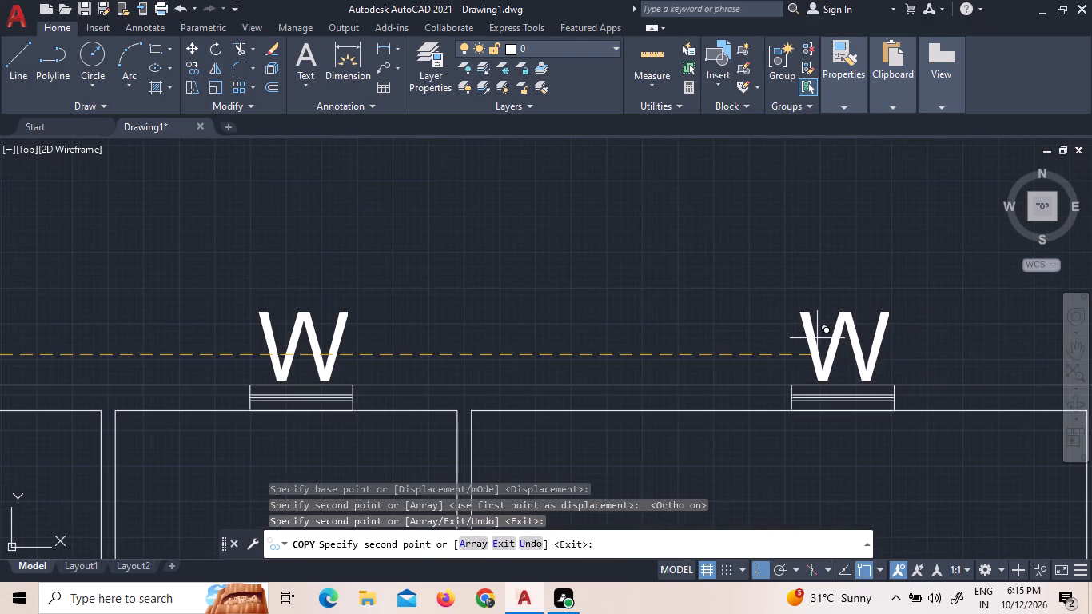
scroll(825, 338, "down", 3)
scroll(937, 342, "up", 5)
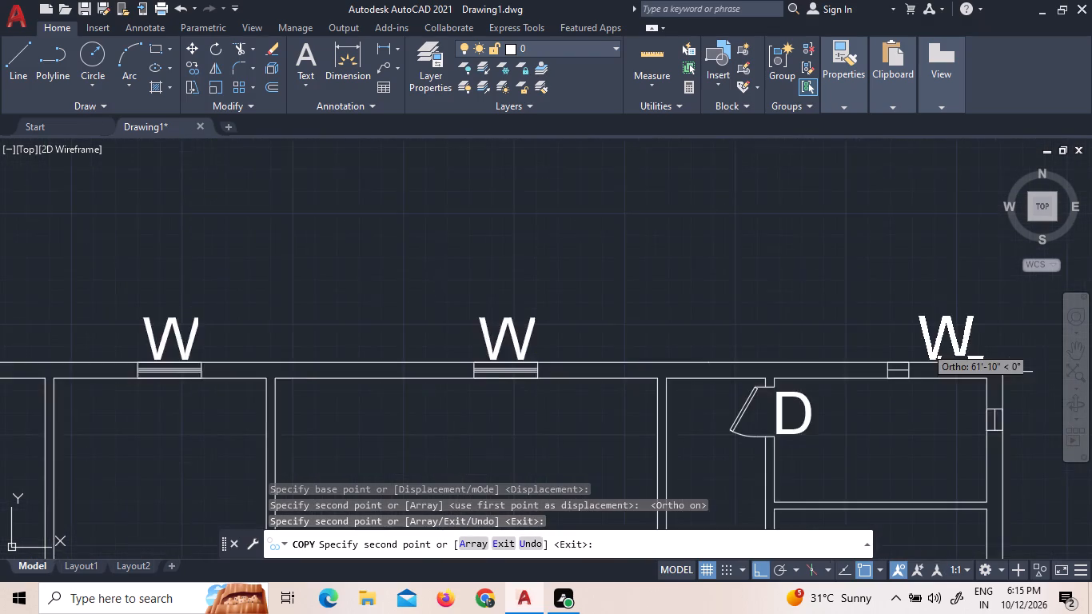
scroll(749, 321, "down", 4)
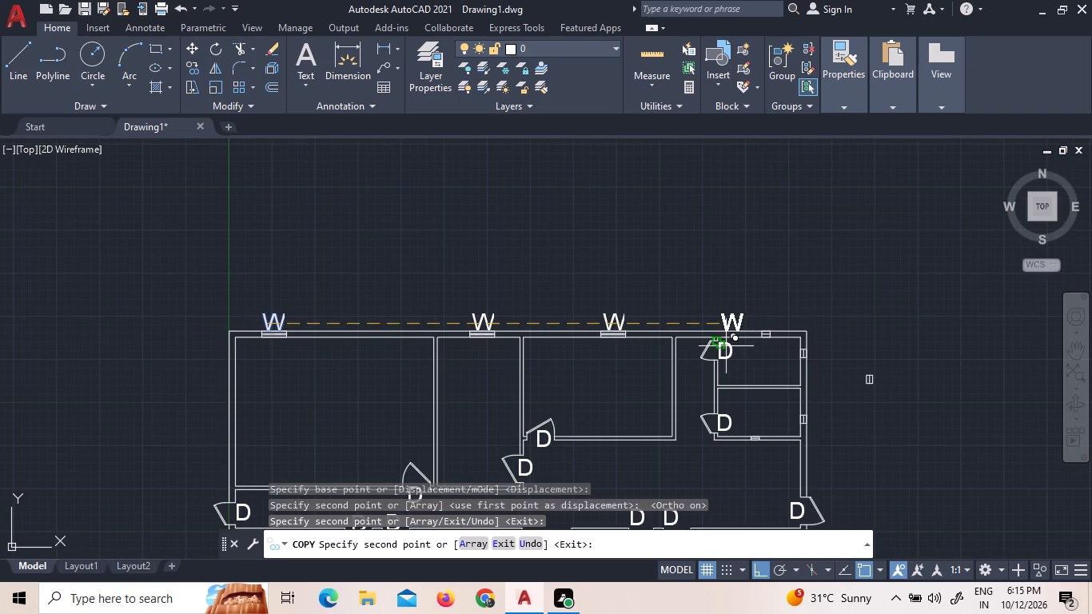
scroll(347, 337, "down", 3)
scroll(306, 472, "up", 2)
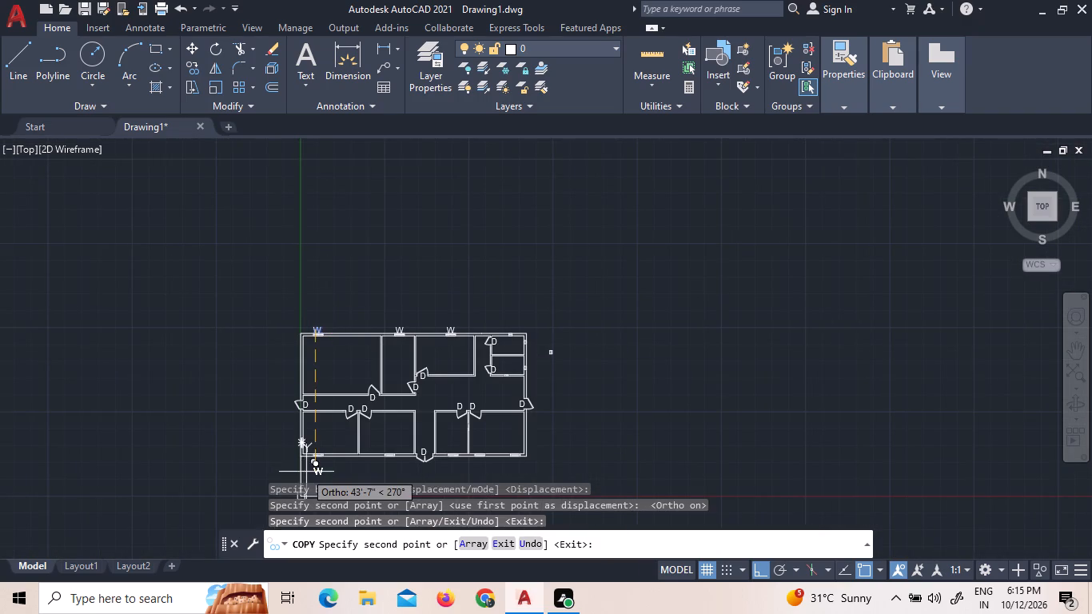
scroll(306, 472, "up", 4)
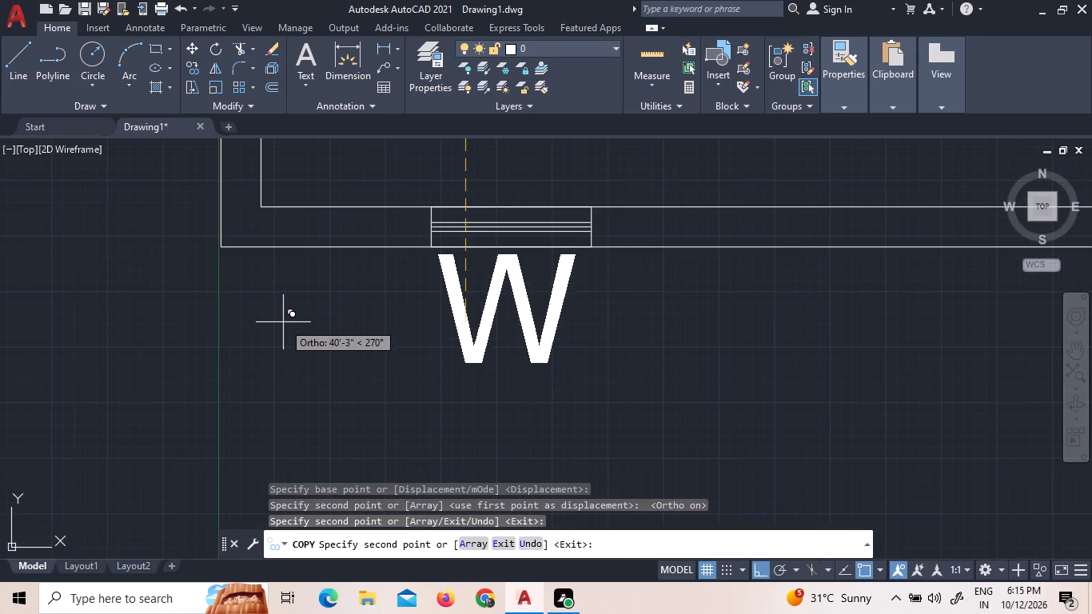
left_click(283, 321)
Turn Ortho off and place copies of the "W" label below the four remaining windows of the south wall.
scroll(464, 385, "down", 3)
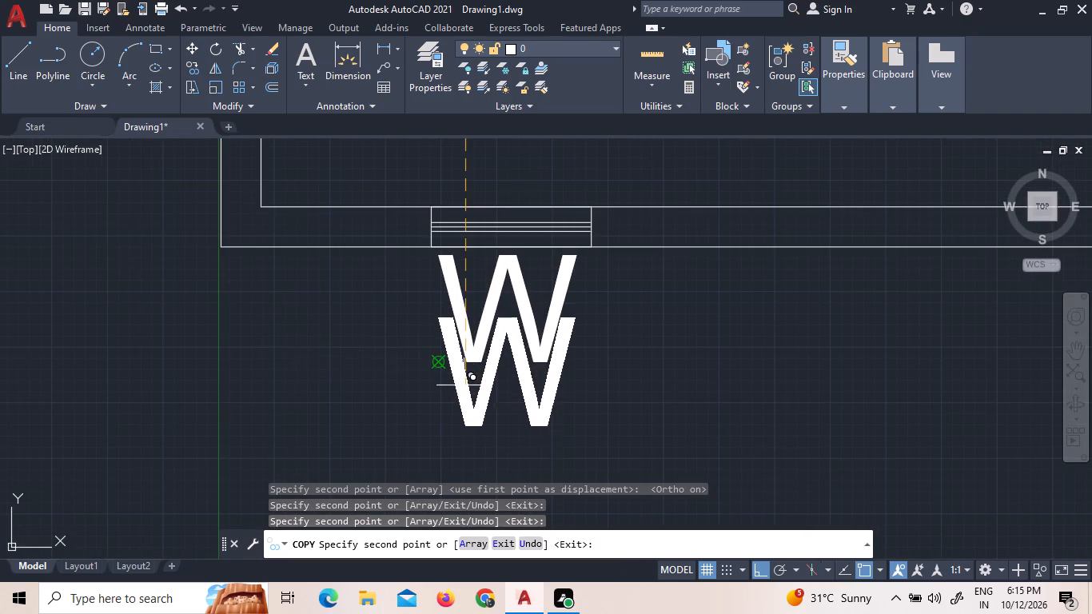
scroll(401, 352, "down", 2)
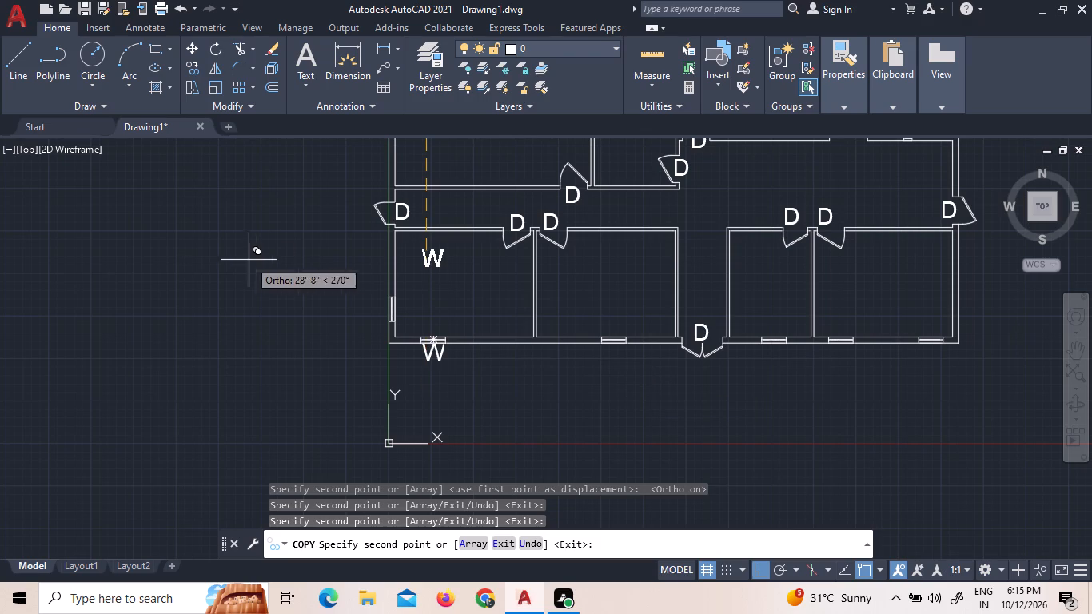
key("F8")
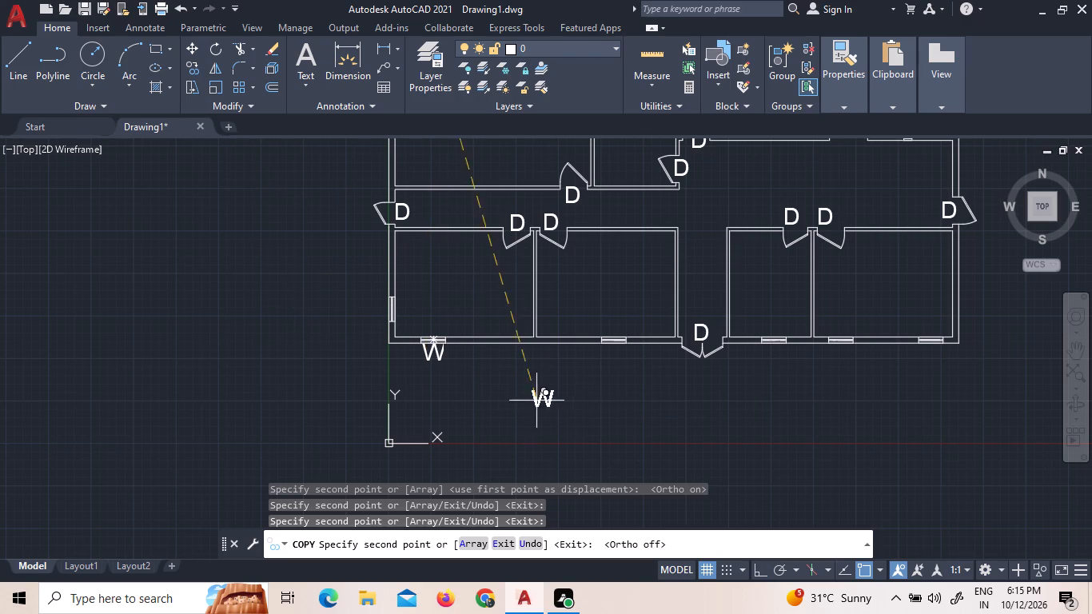
scroll(636, 374, "up", 2)
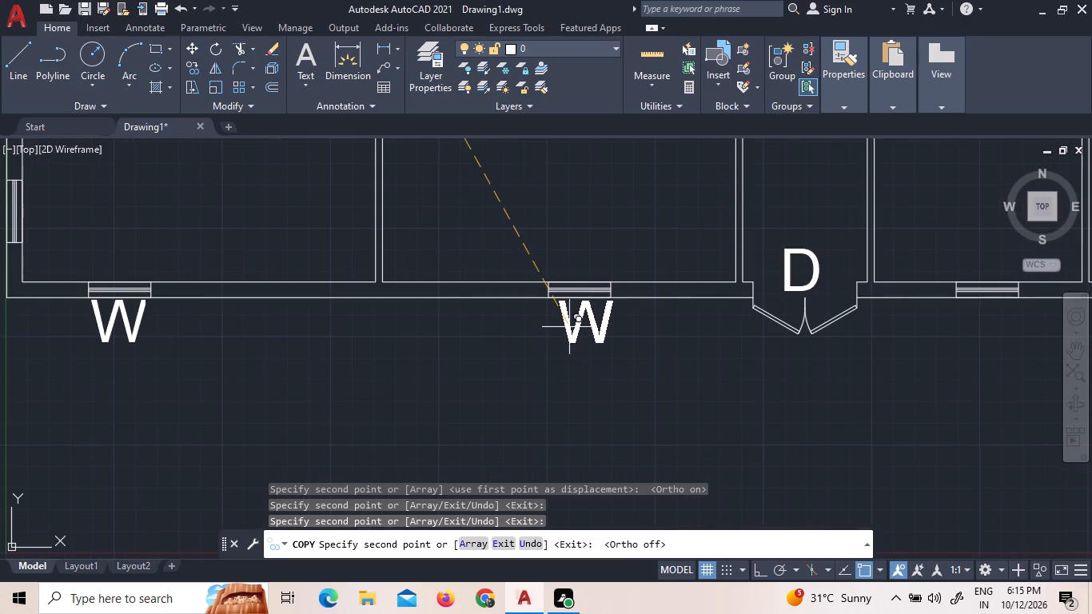
left_click(565, 331)
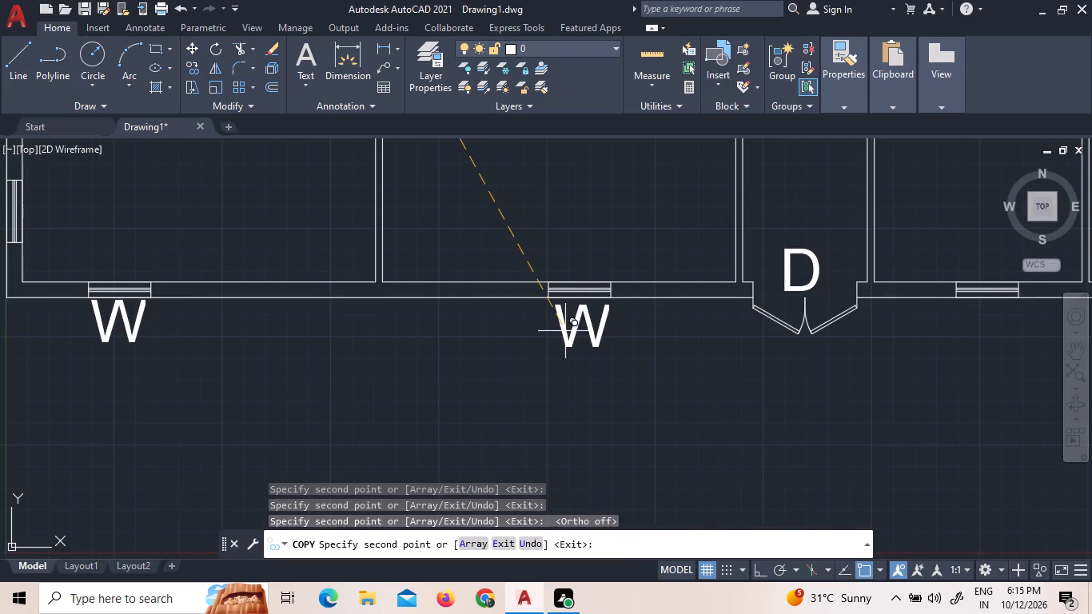
left_click(970, 329)
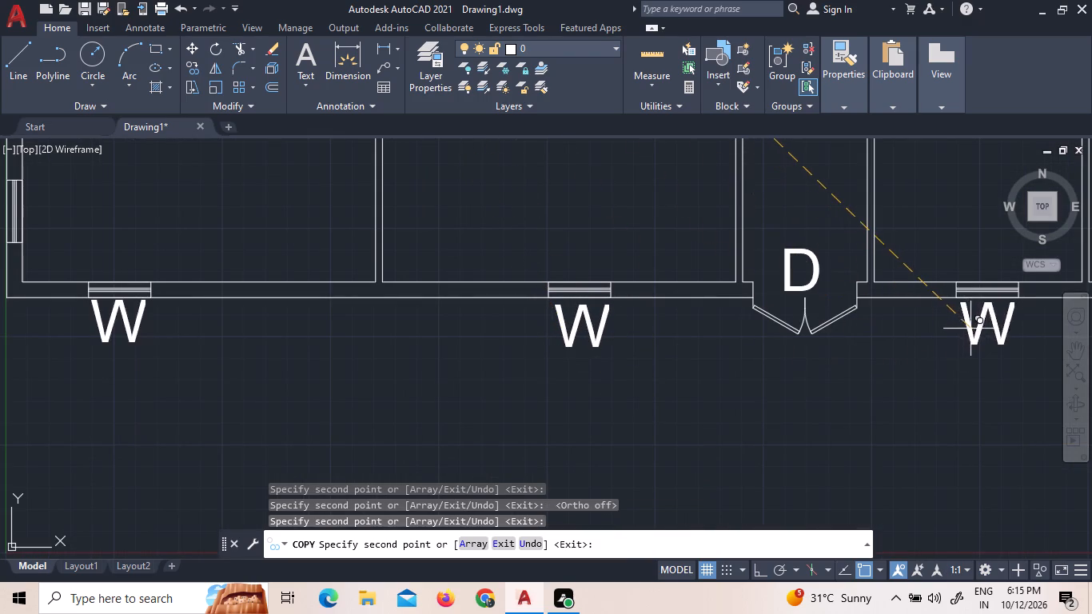
scroll(863, 431, "down", 3)
scroll(692, 429, "down", 2)
scroll(793, 429, "up", 3)
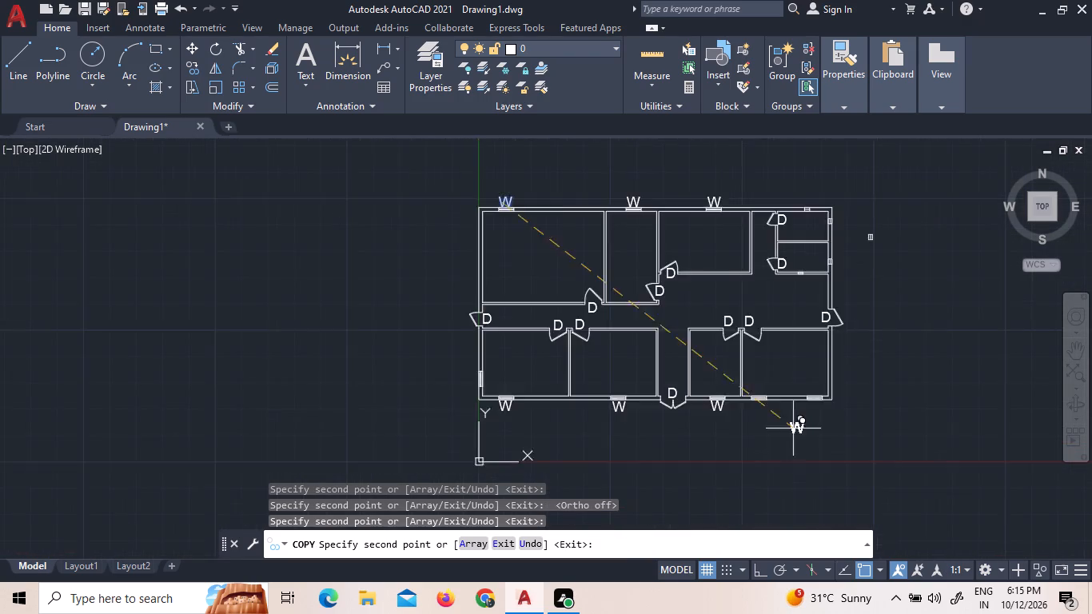
scroll(792, 427, "up", 2)
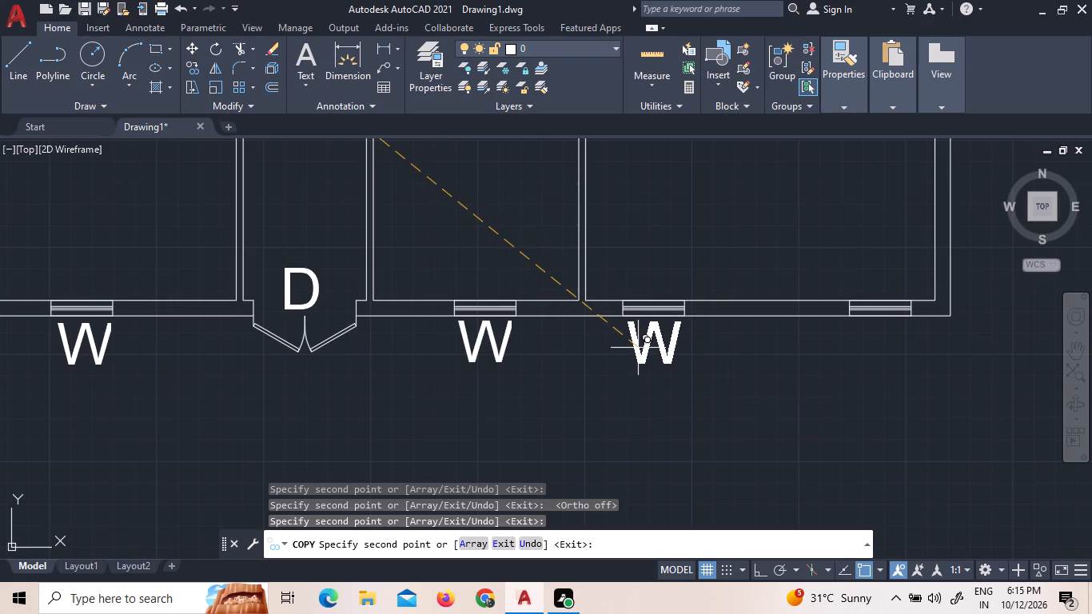
left_click(636, 346)
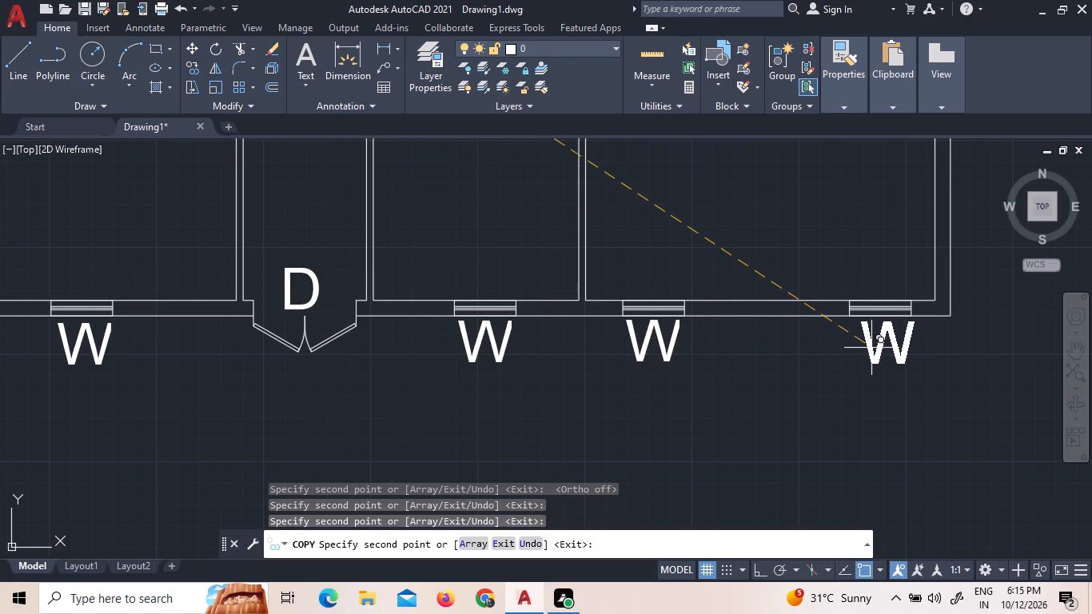
left_click(863, 347)
Place a copy of the "W" label above the small north window of the northeast corner room and end copying.
scroll(843, 399, "down", 5)
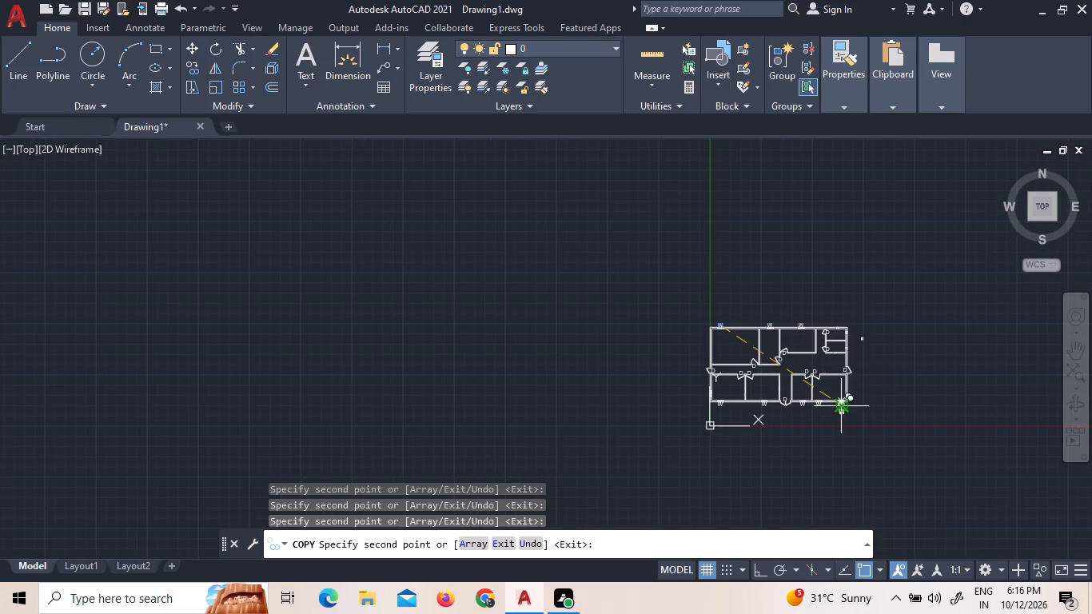
scroll(835, 301, "up", 1)
scroll(875, 357, "up", 3)
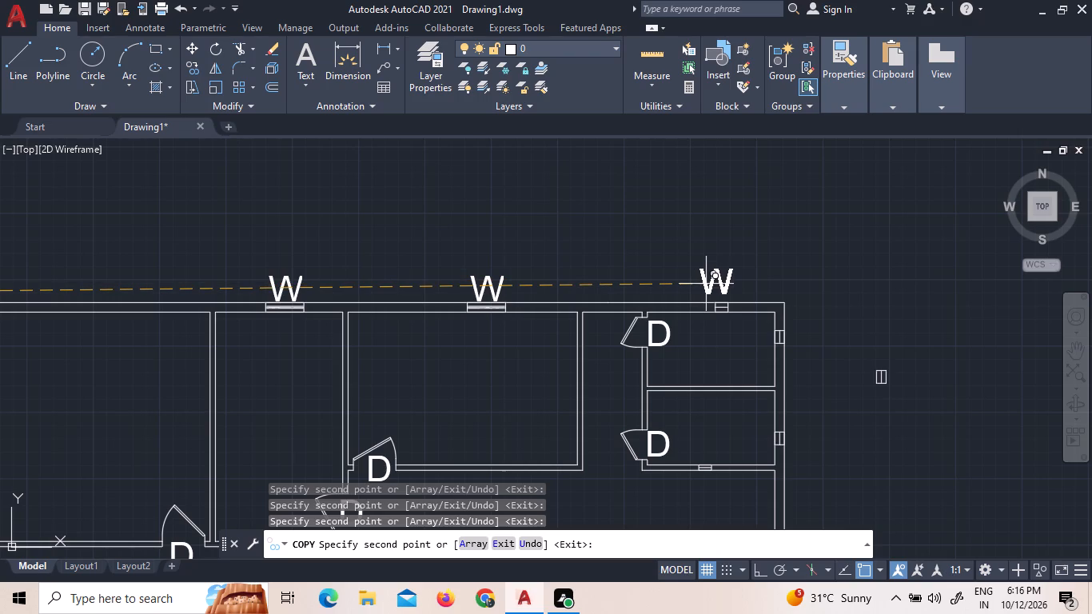
left_click(713, 288)
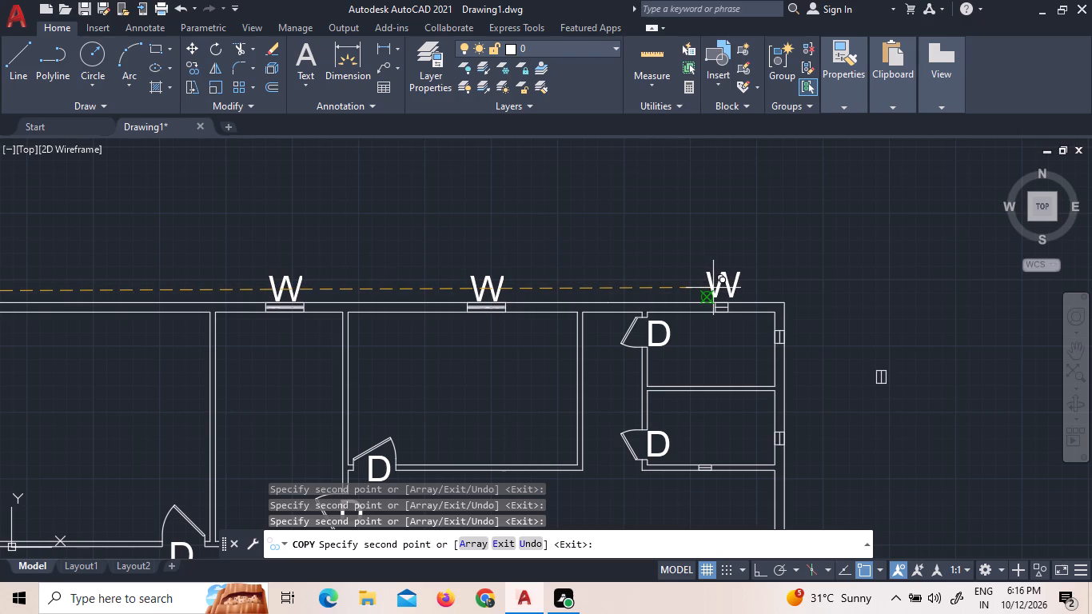
key("Escape")
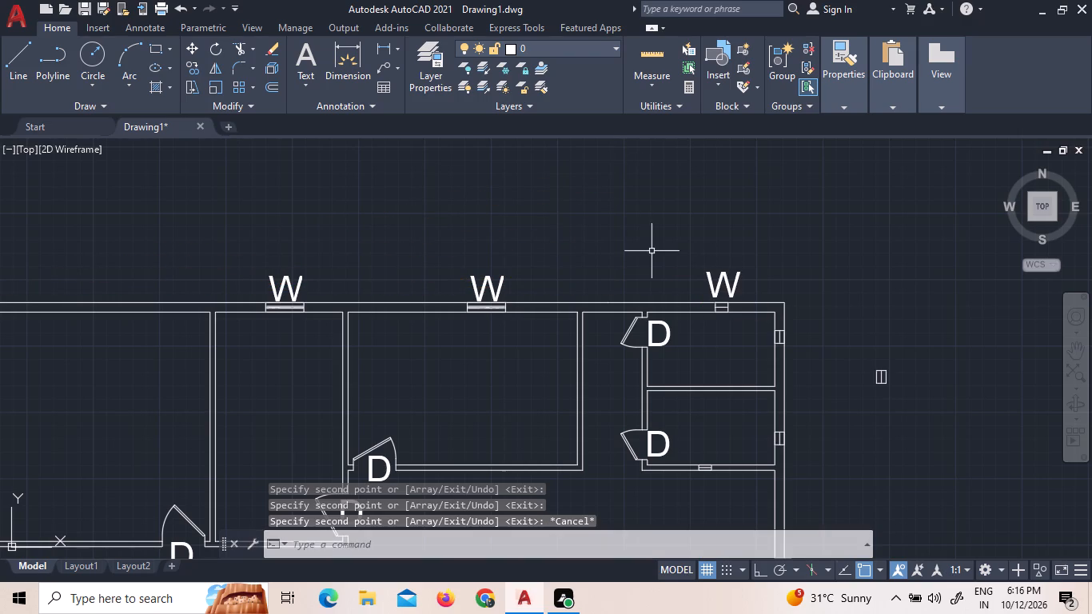
Change the text label above the small north window of the northeast corner room to "V".
double_click(731, 276)
left_click(704, 275)
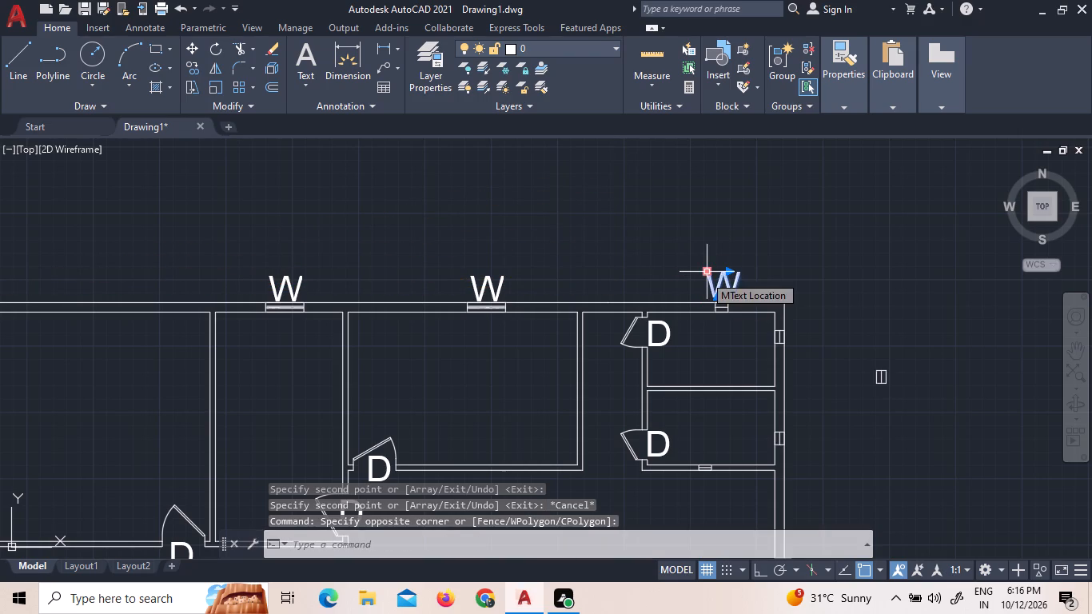
triple_click(719, 281)
left_click_drag(719, 281, 730, 289)
key("v")
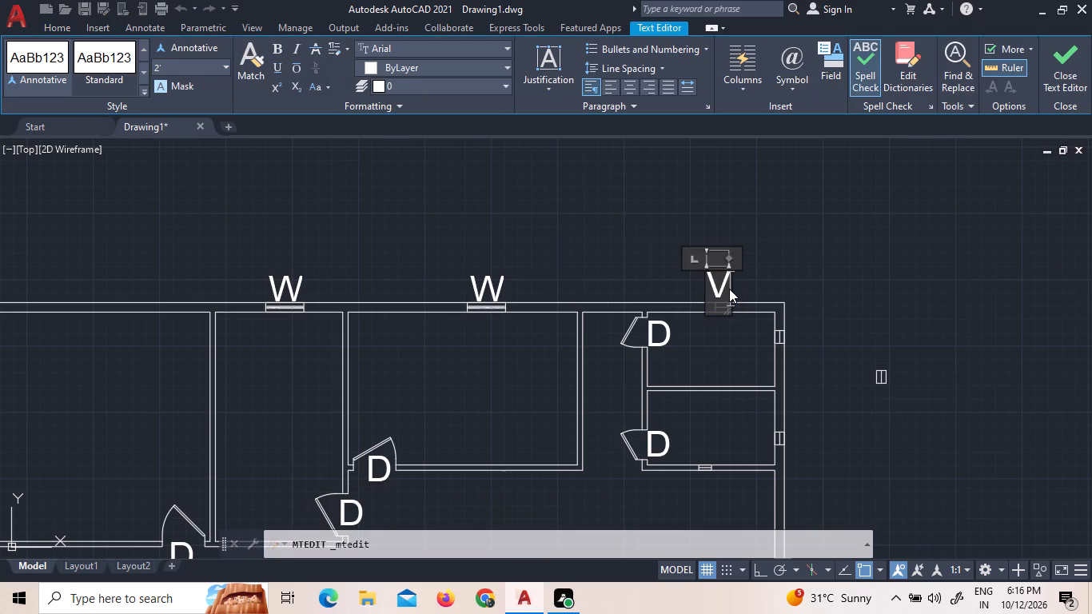
left_click(747, 288)
Copy the "V" label to below the small south window and beside the two small east windows of the northeast rooms, and end copying.
left_click_drag(746, 288, 688, 283)
left_click(686, 283)
right_click(682, 280)
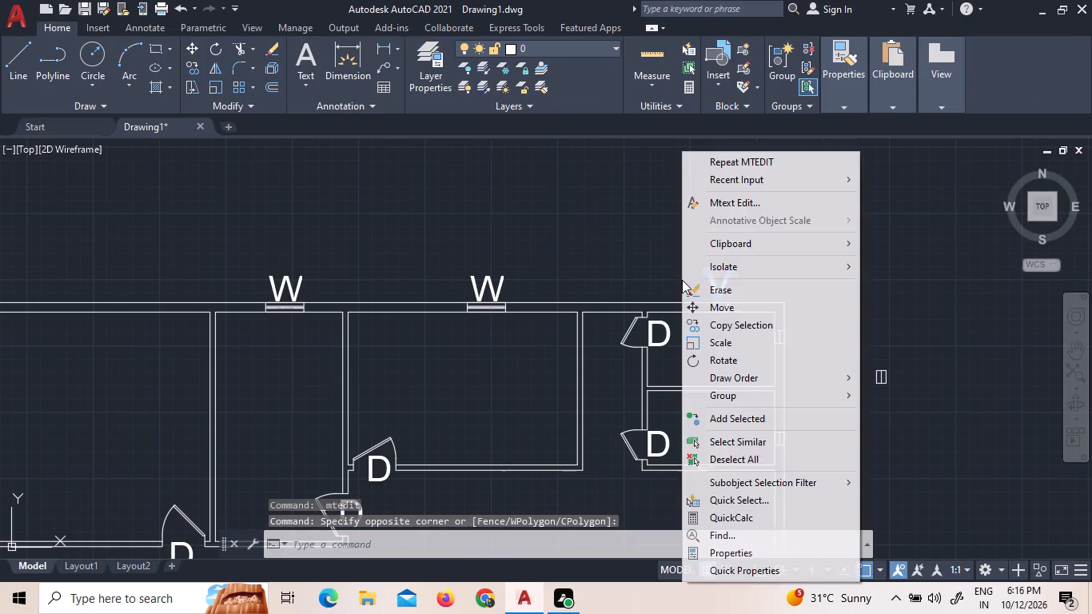
left_click(719, 327)
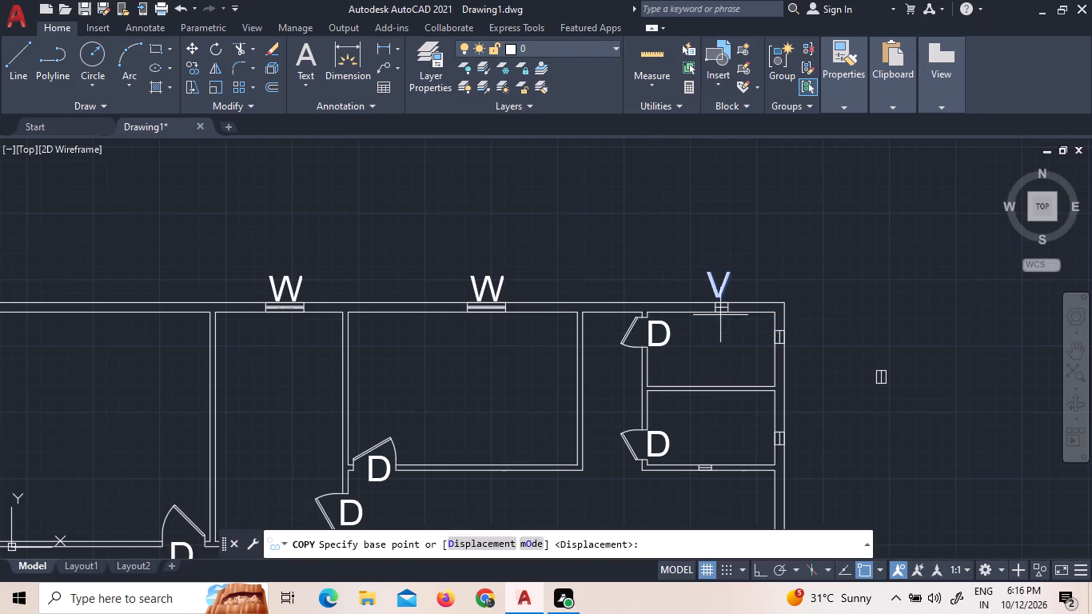
left_click(724, 284)
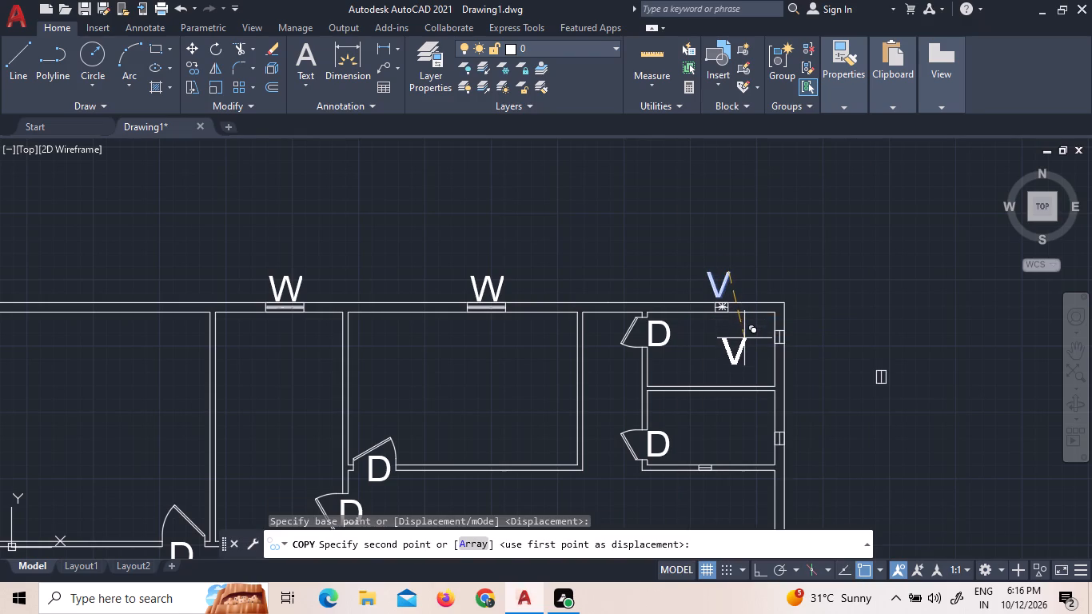
scroll(719, 472, "up", 3)
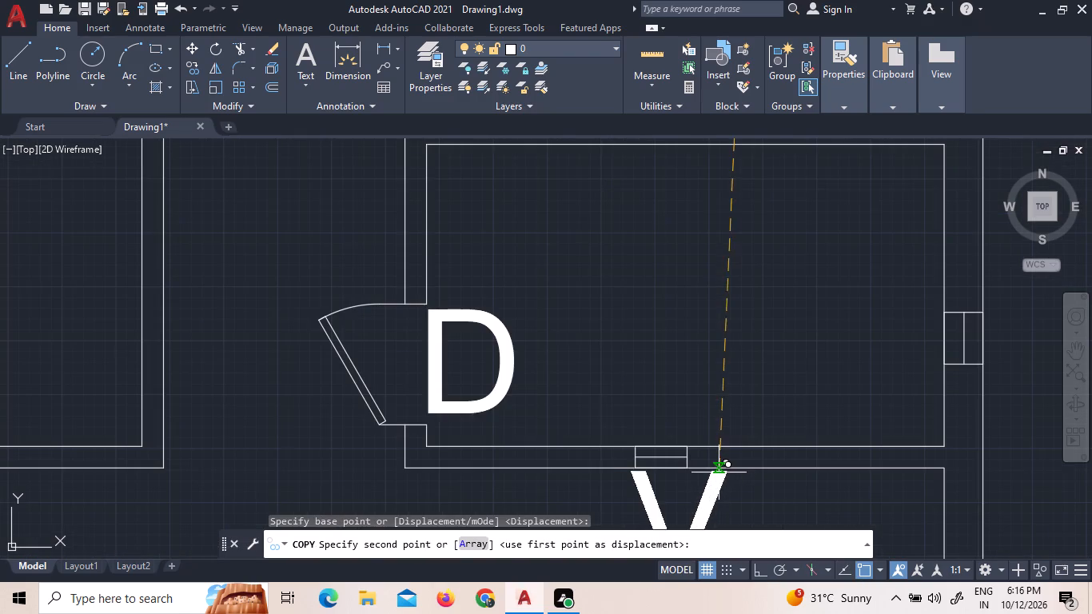
left_click(704, 474)
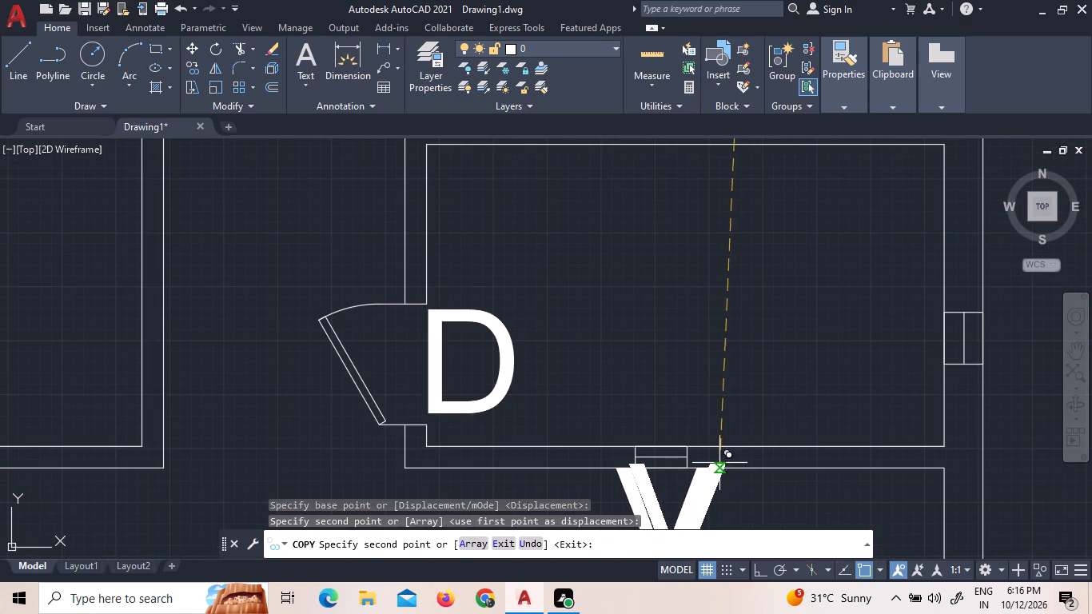
scroll(1025, 316, "down", 3)
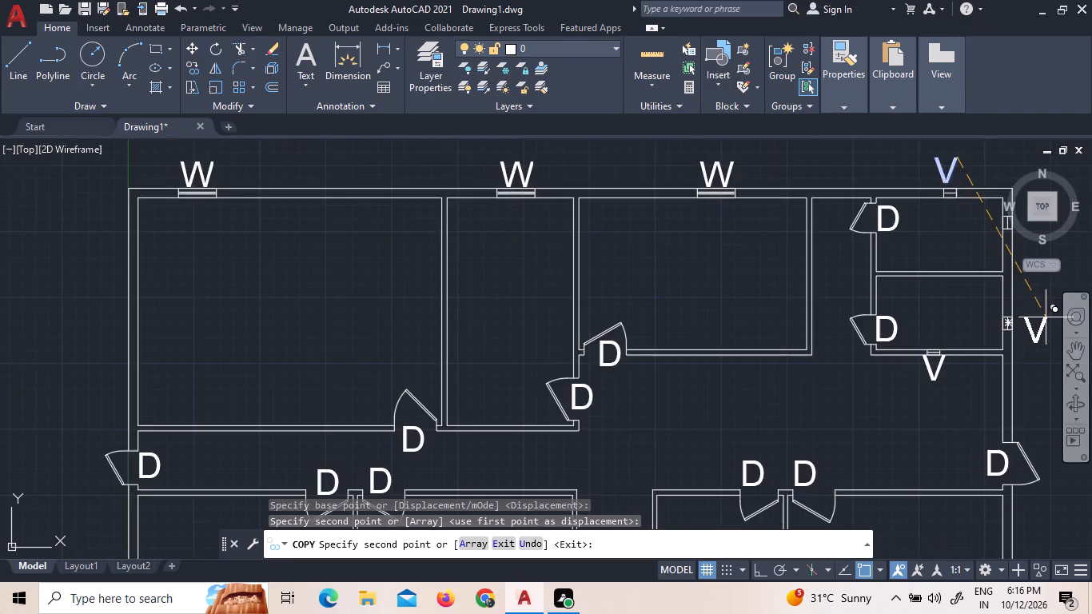
scroll(1038, 317, "up", 2)
left_click(1030, 315)
scroll(1014, 350, "down", 2)
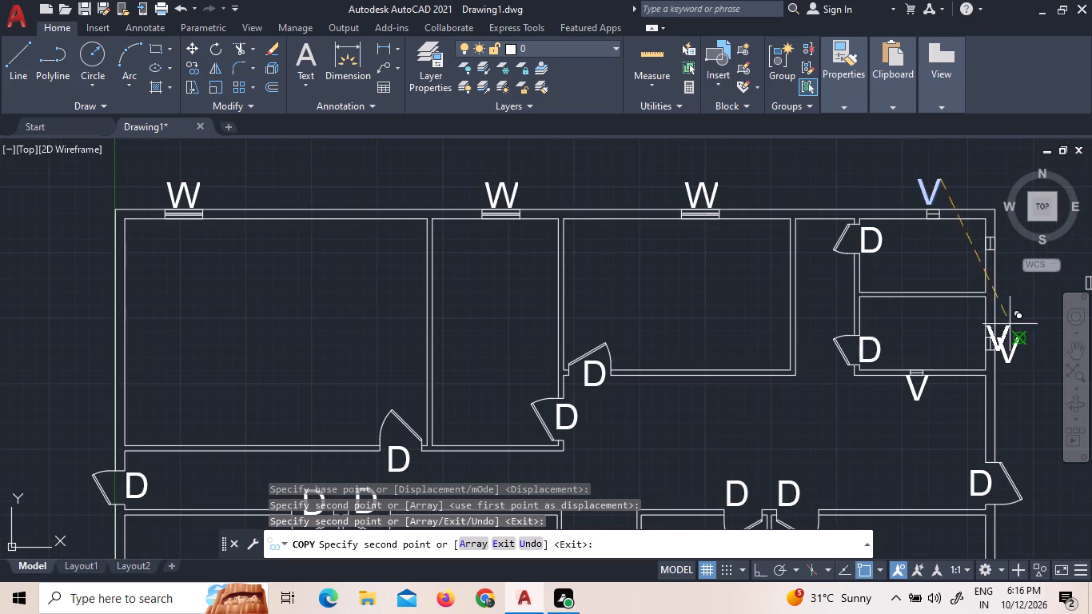
scroll(989, 293, "down", 2)
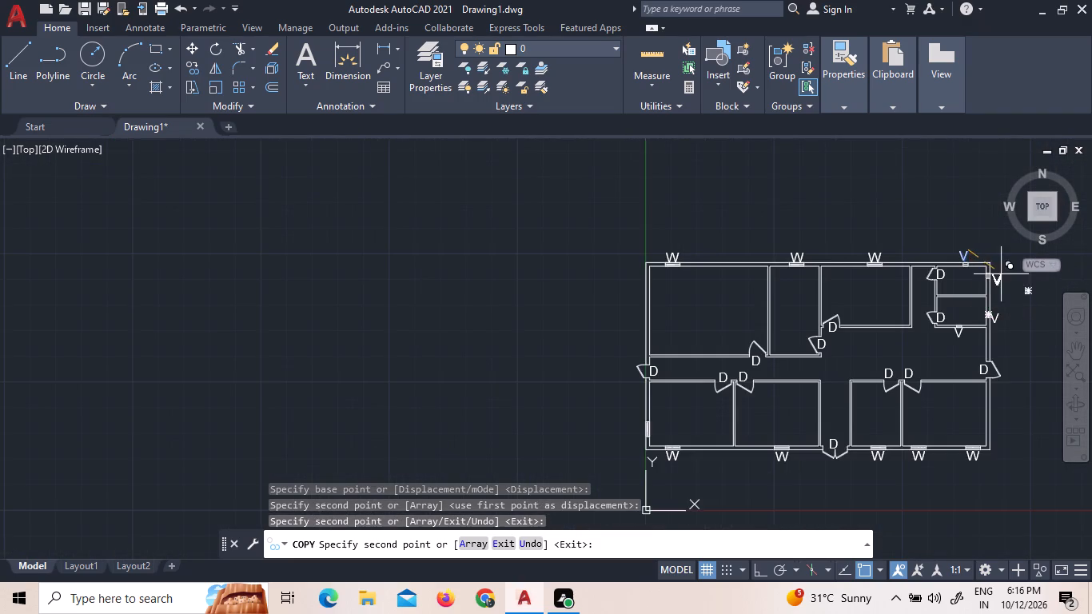
scroll(1001, 274, "up", 3)
left_click(991, 274)
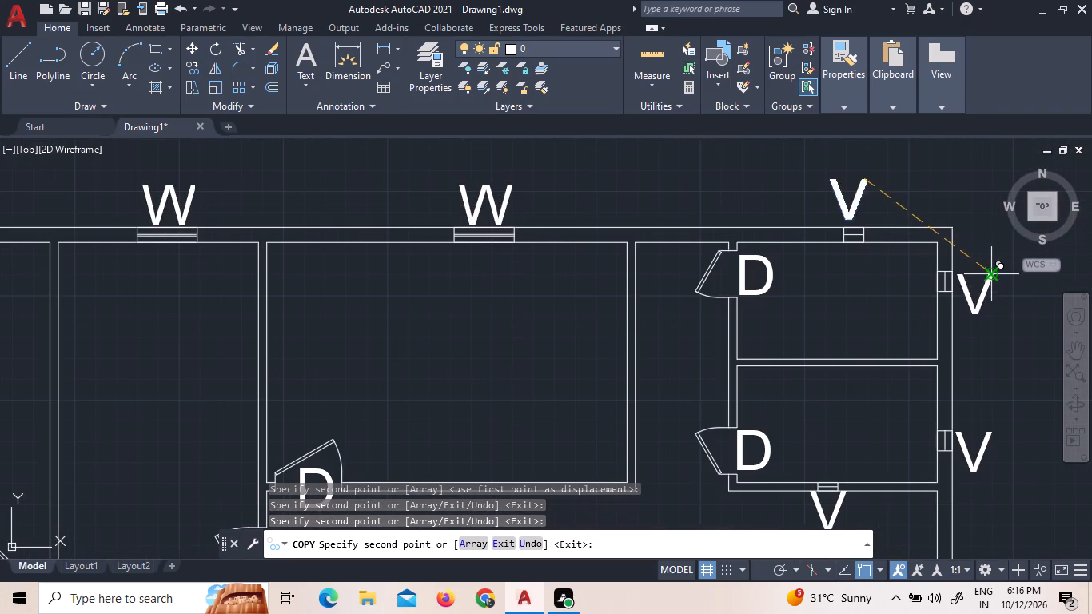
key("Escape")
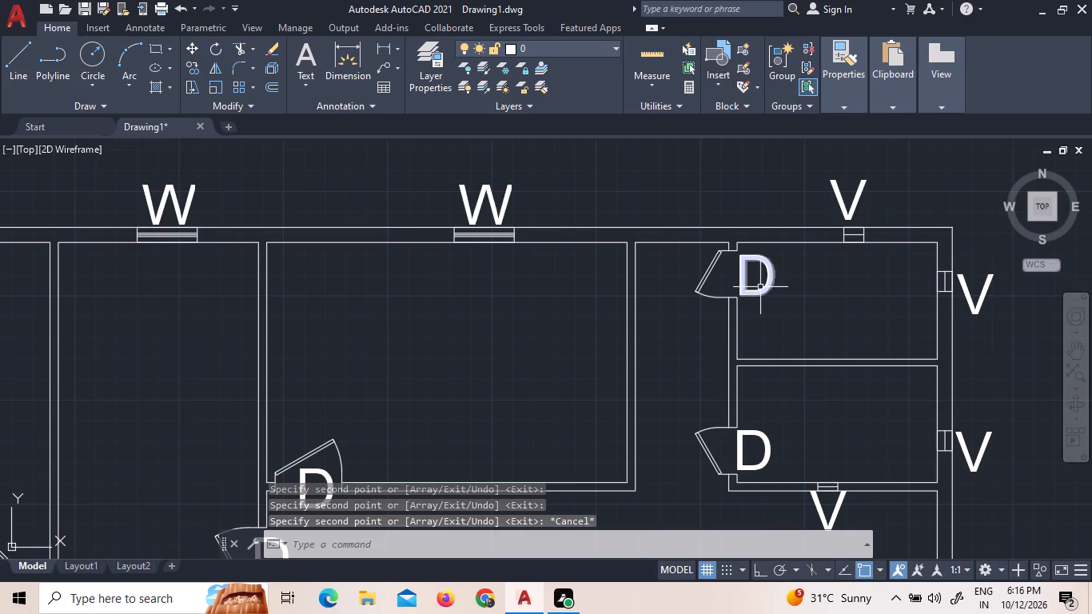
Open DesignCenter and examine the blocks available in Home - Space Planner.dwg and House Designer.dwg.
type("DC")
key("space")
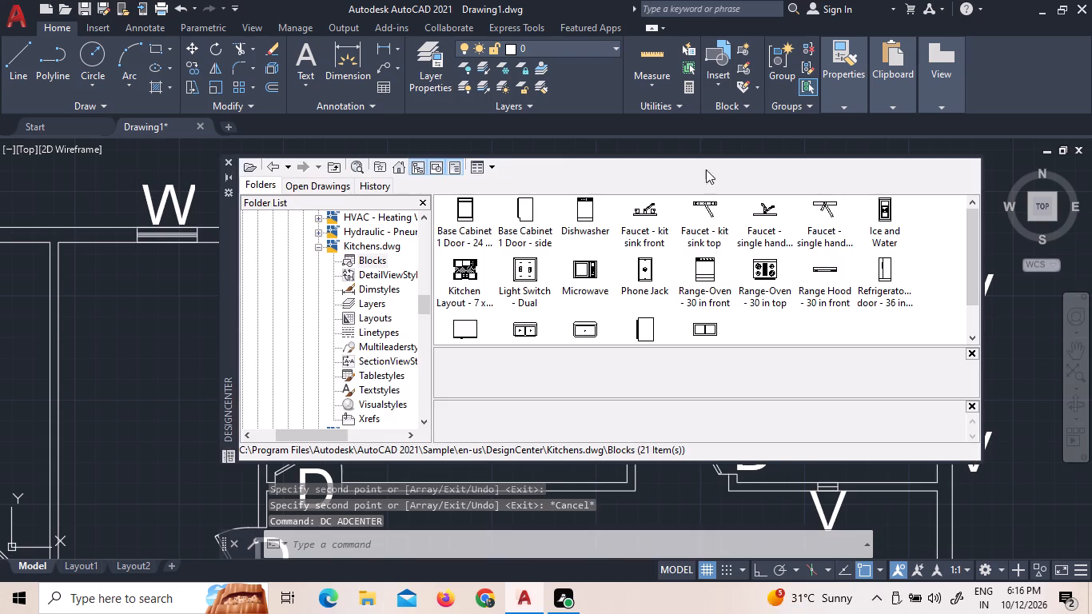
scroll(391, 219, "up", 4)
scroll(382, 289, "down", 1)
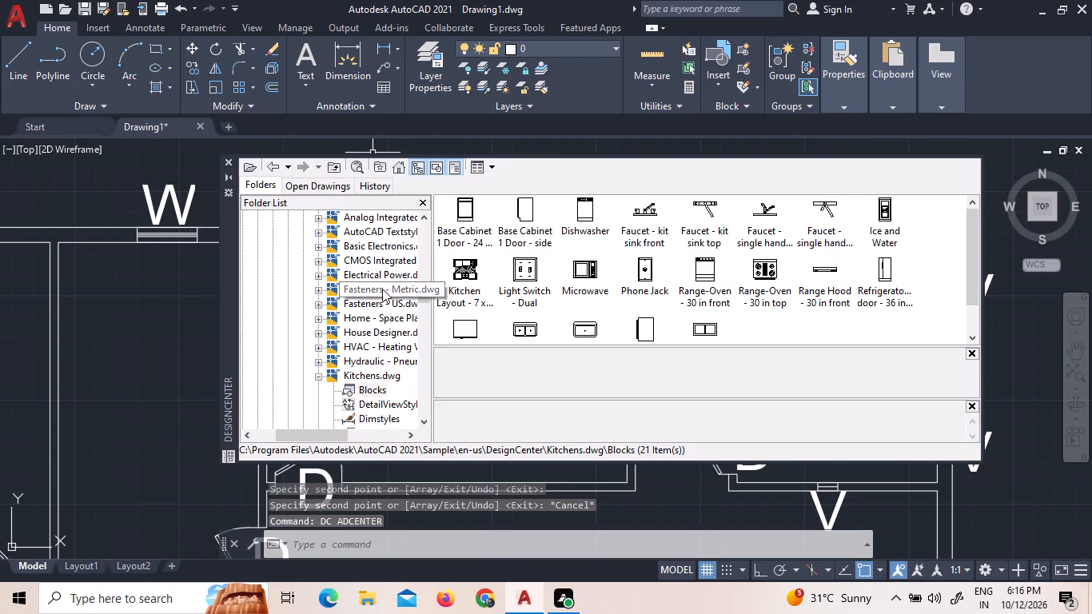
scroll(382, 289, "down", 1)
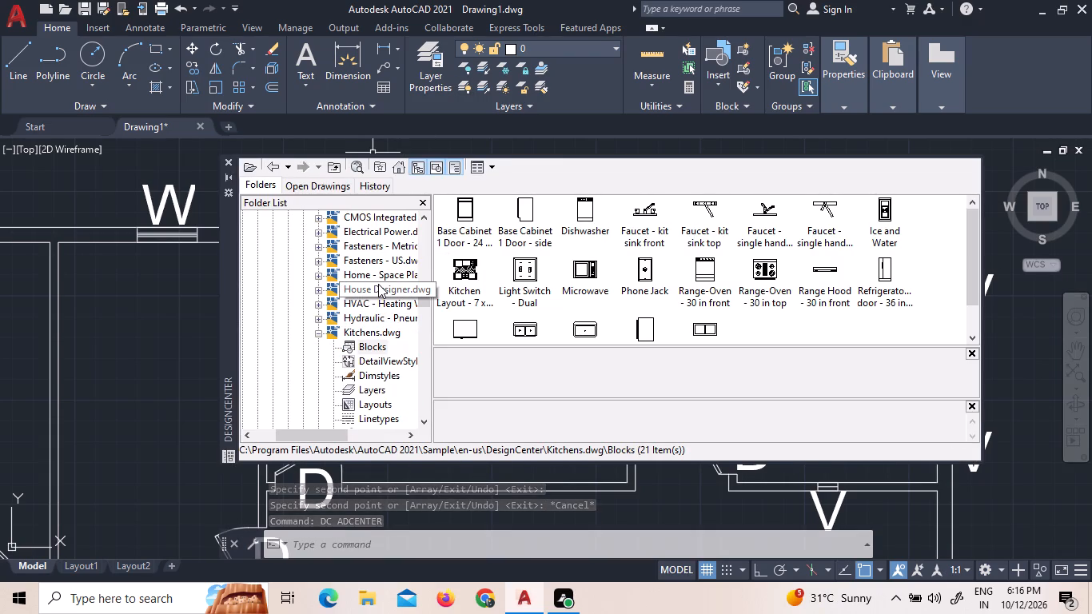
left_click(382, 276)
double_click(459, 221)
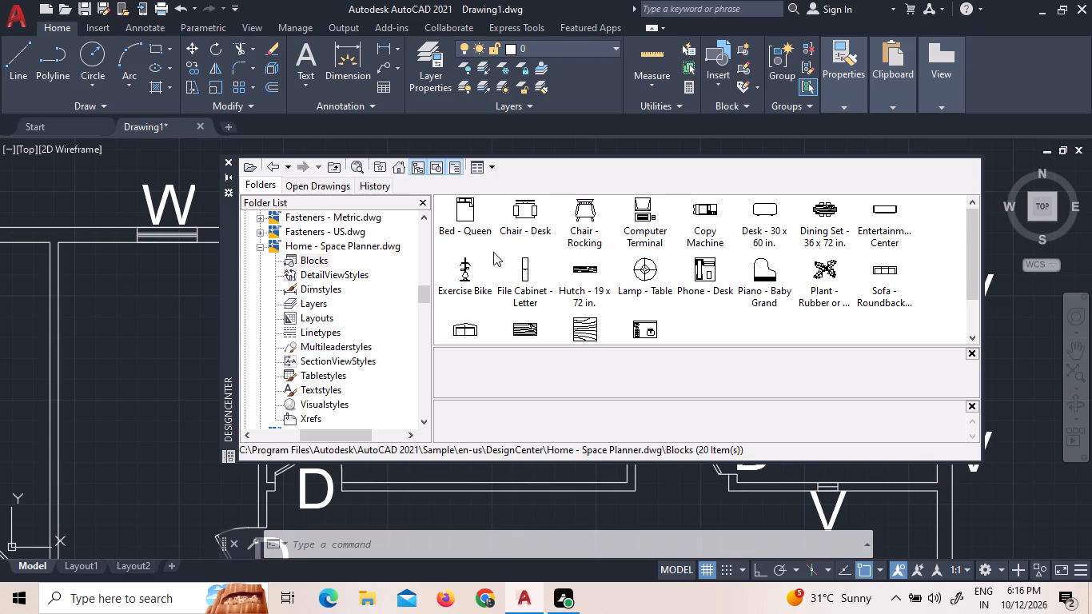
scroll(367, 309, "down", 2)
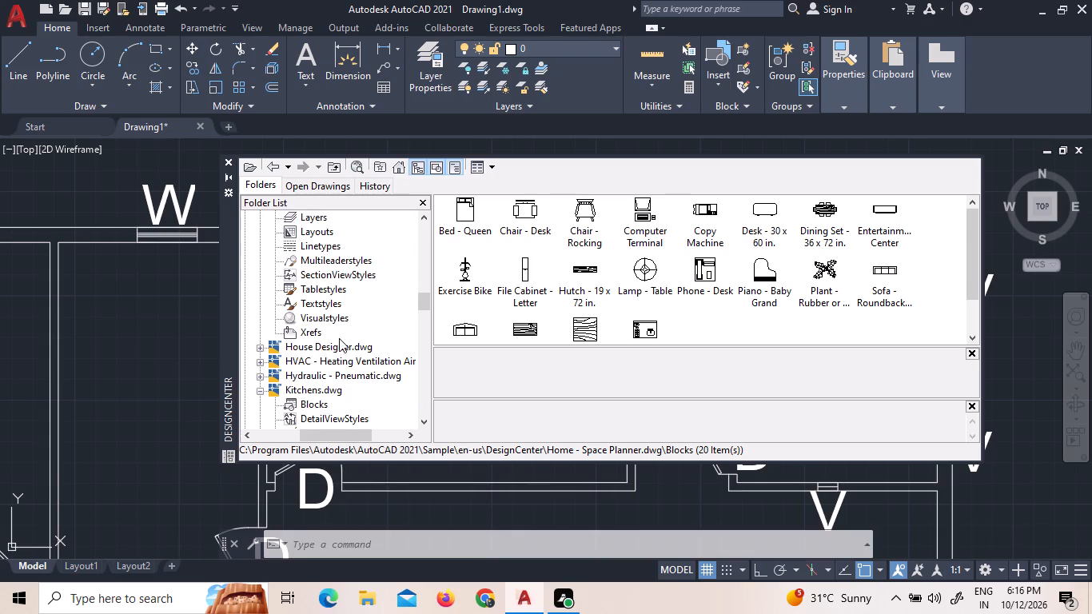
left_click(325, 348)
double_click(463, 225)
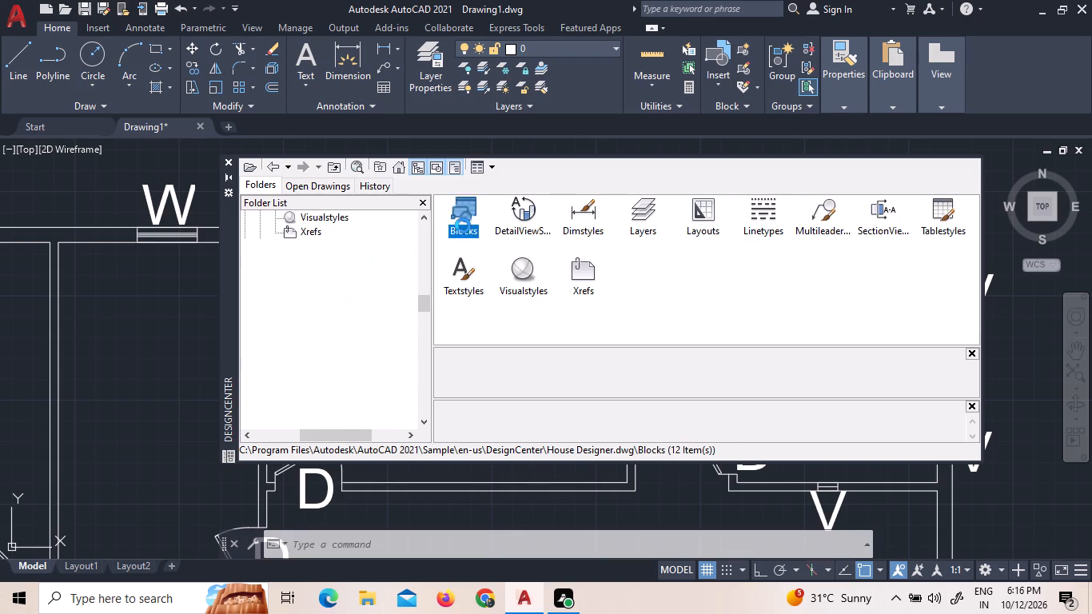
scroll(646, 300, "down", 2)
scroll(723, 269, "up", 2)
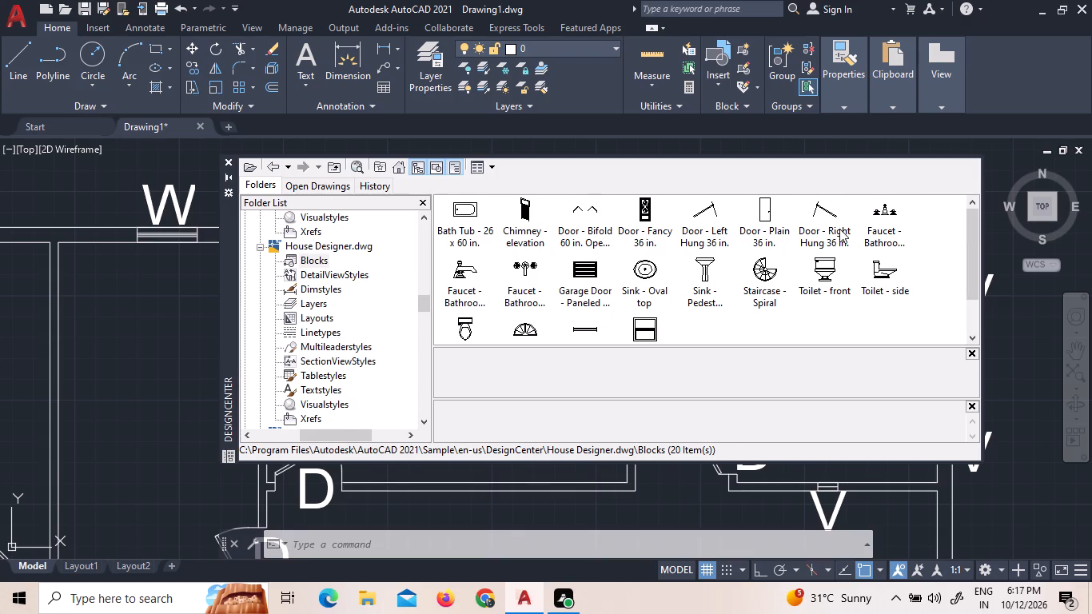
scroll(703, 280, "down", 1)
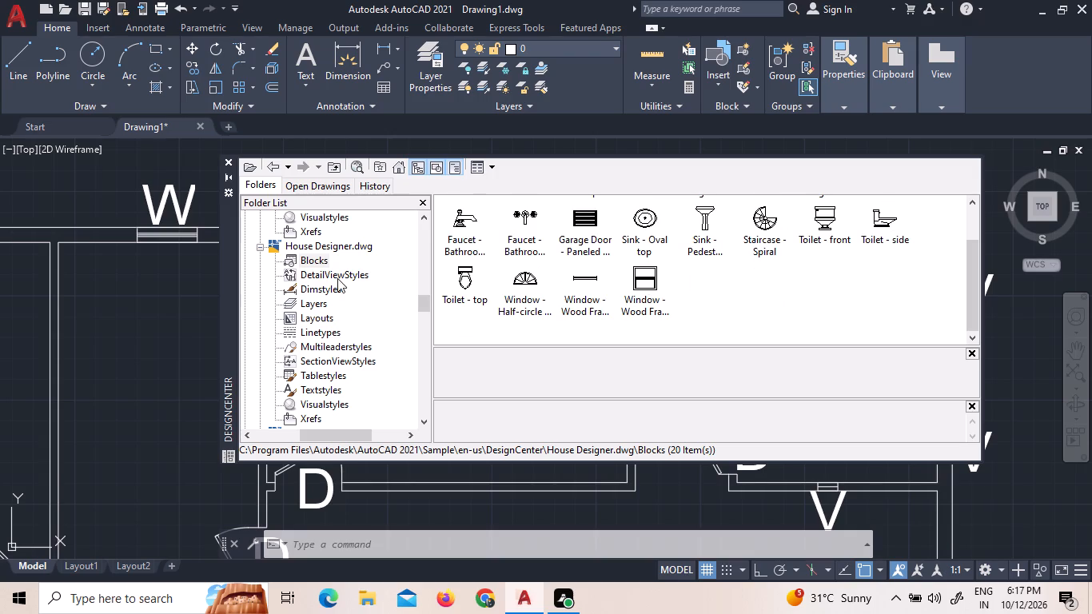
scroll(333, 311, "down", 2)
Insert the "Sink-double - 36 in top" and "Sink-single - 30 in top" blocks from Kitchens.dwg outside the plan's east wall.
left_click(312, 373)
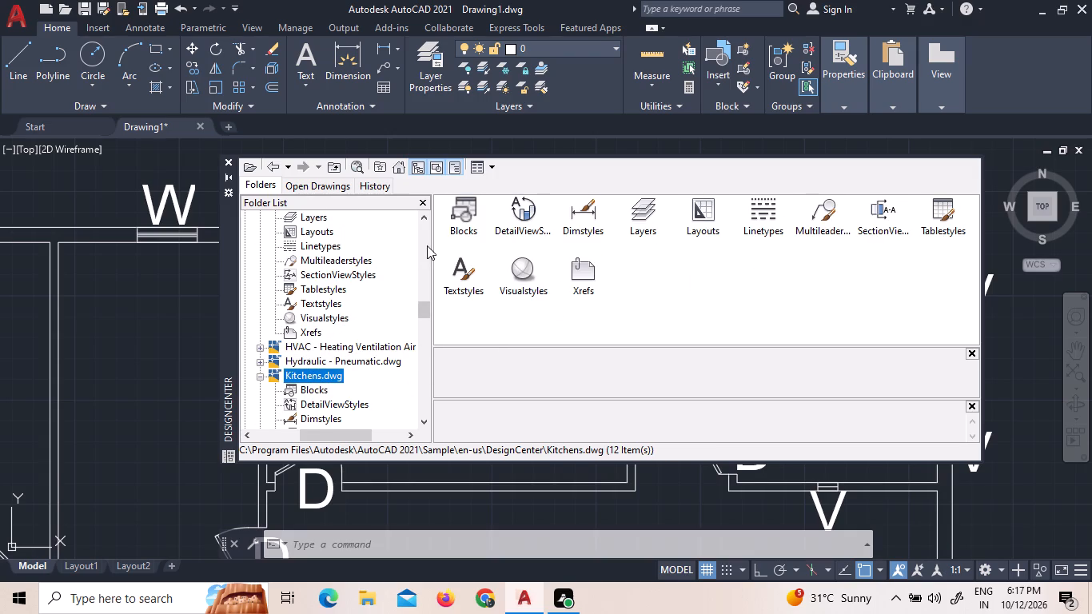
double_click(465, 220)
scroll(727, 308, "down", 1)
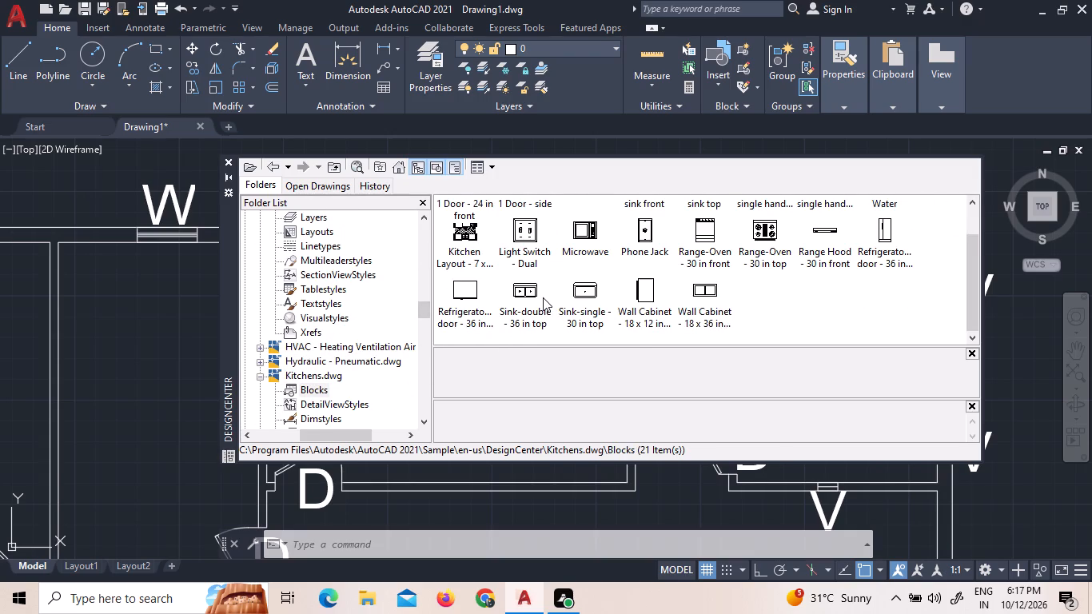
left_click_drag(530, 289, 986, 453)
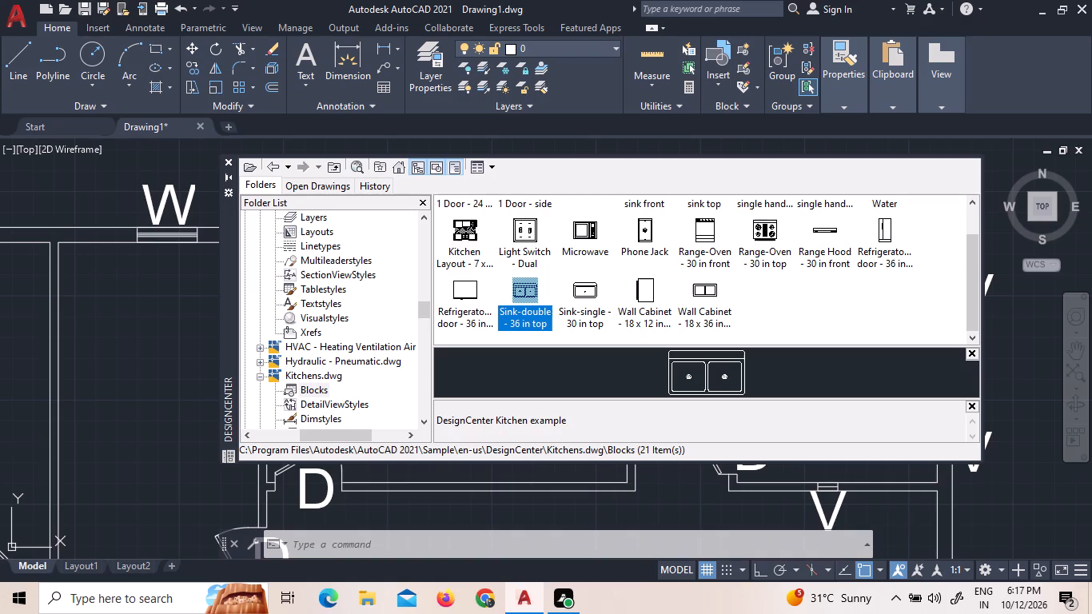
left_click_drag(986, 453, 1043, 485)
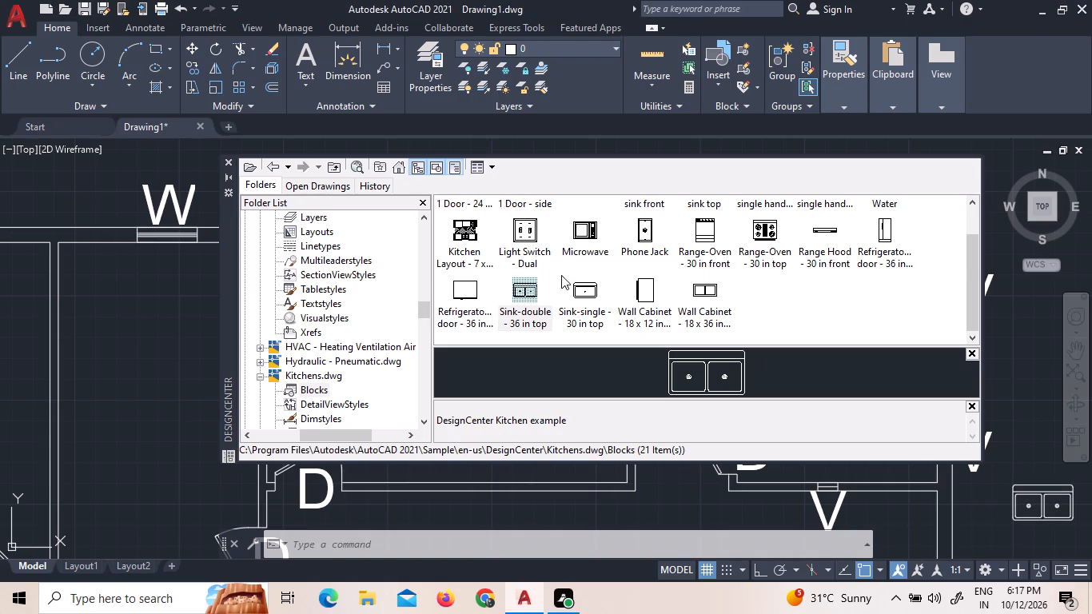
left_click_drag(587, 286, 1038, 437)
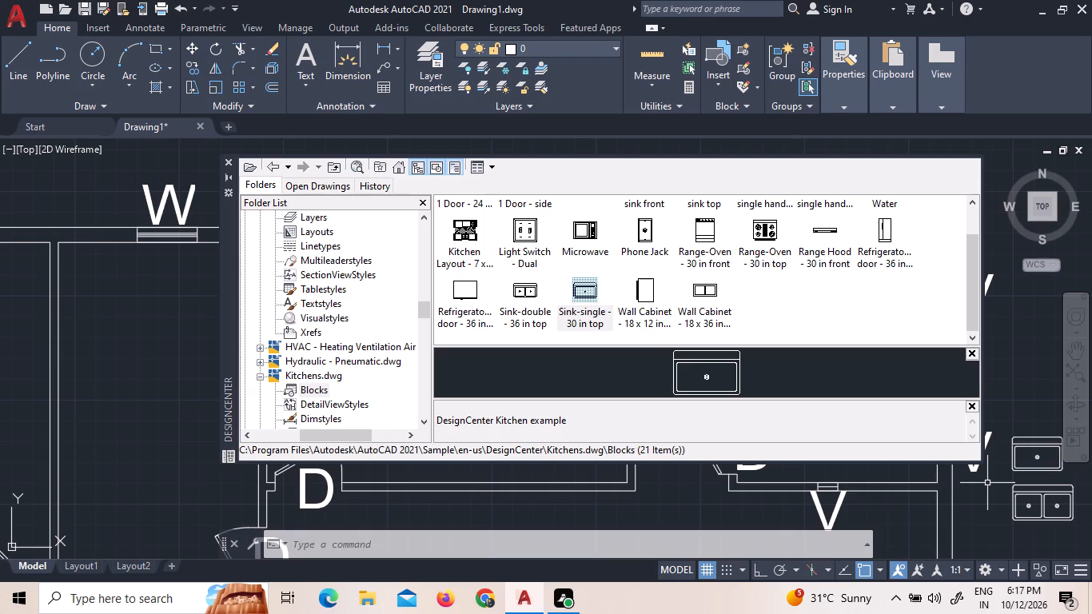
Insert the "Toilet - top" block from House Designer.dwg outside the east wall, above the single sink, and close DesignCenter.
scroll(743, 270, "down", 1)
scroll(743, 270, "up", 3)
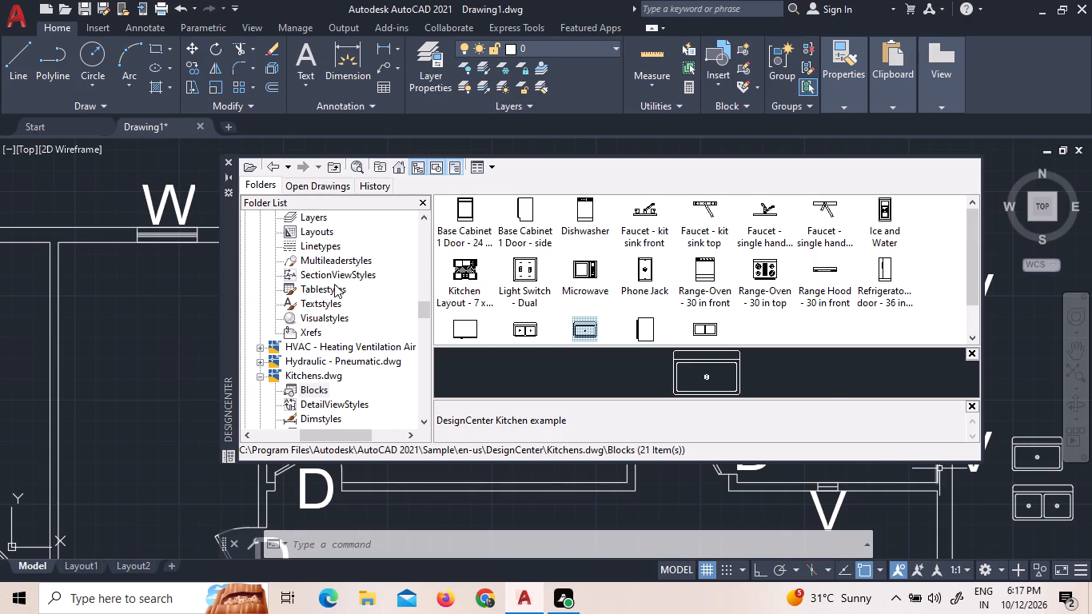
scroll(334, 284, "up", 6)
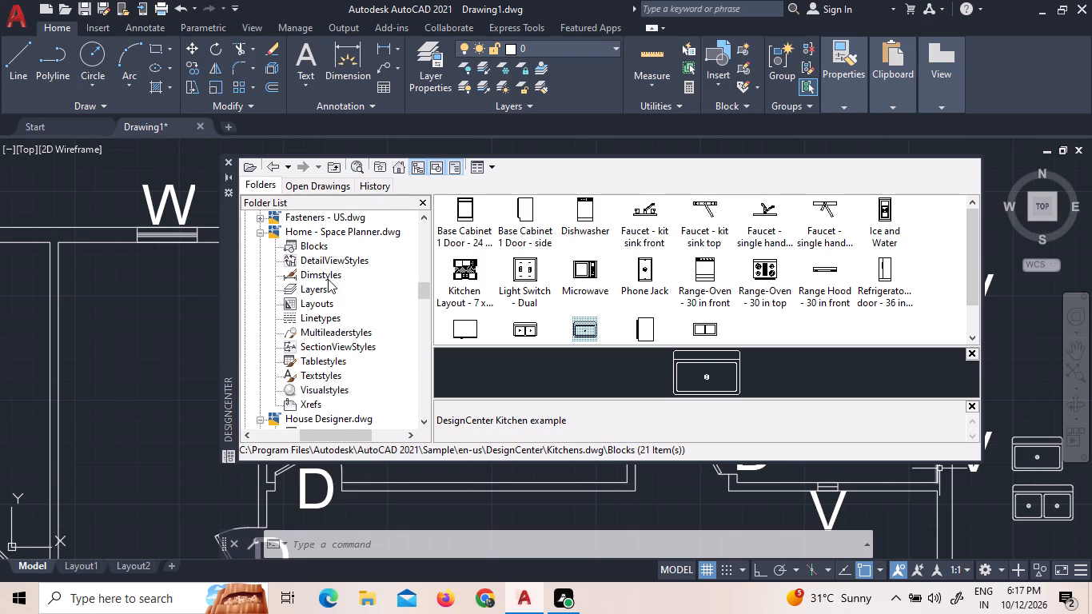
scroll(329, 305, "down", 1)
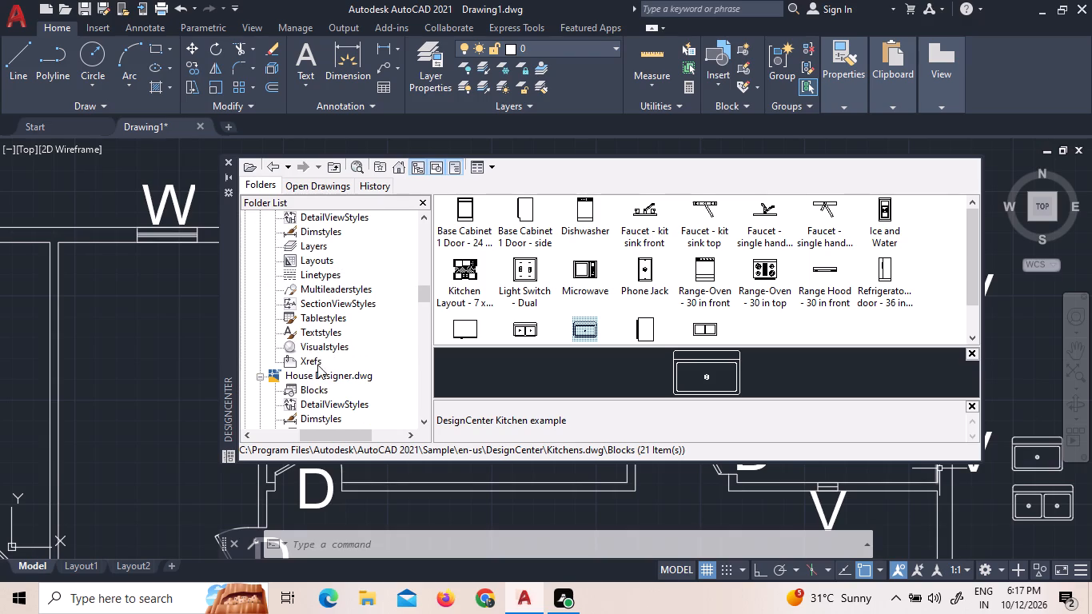
left_click(306, 385)
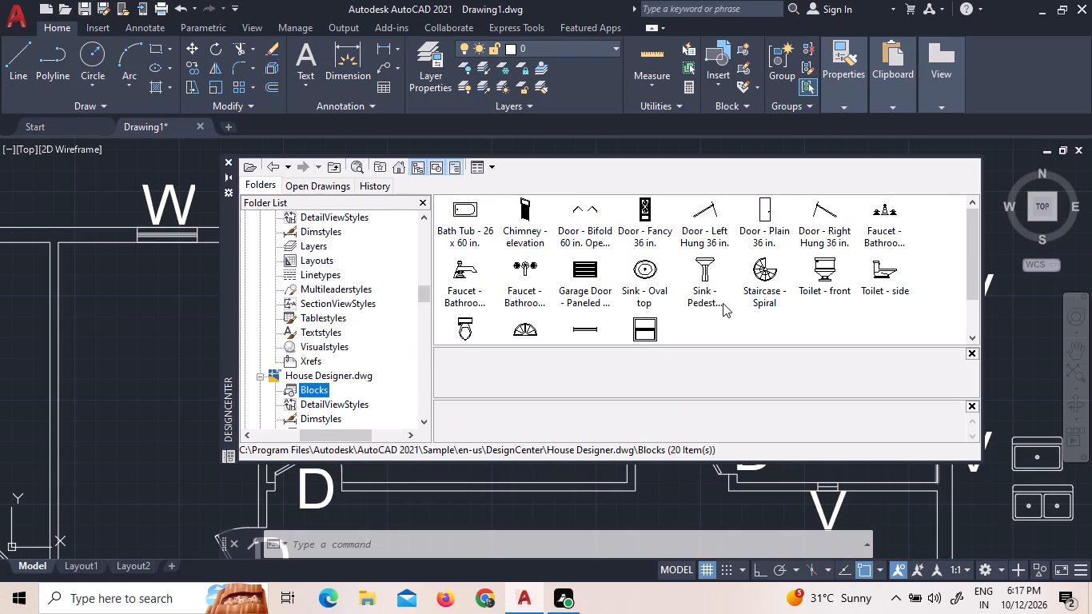
scroll(723, 303, "down", 2)
scroll(646, 302, "up", 2)
scroll(602, 309, "down", 2)
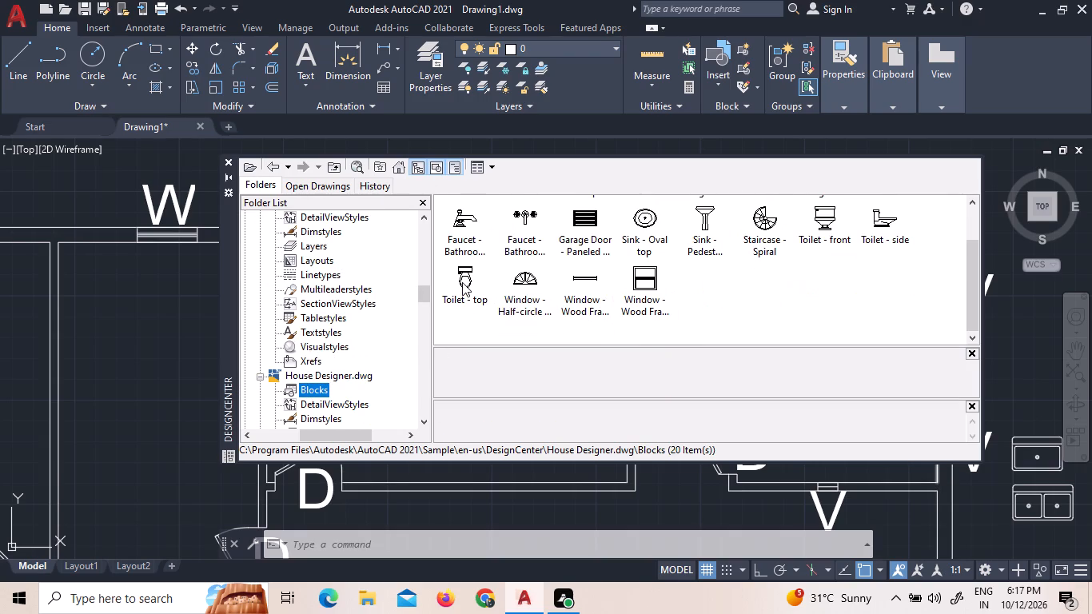
left_click_drag(462, 282, 1024, 356)
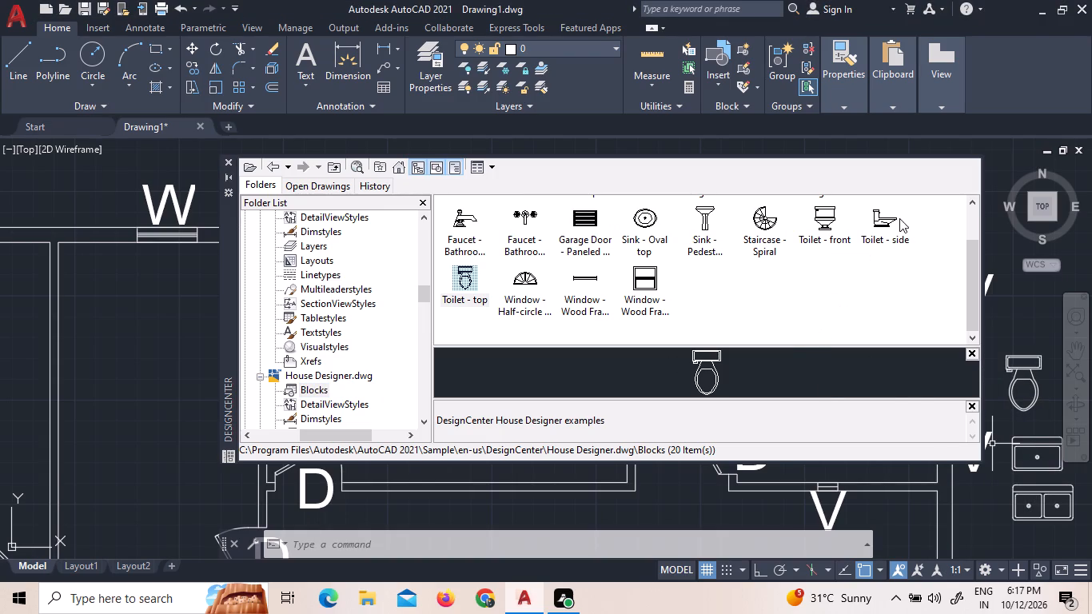
left_click(227, 164)
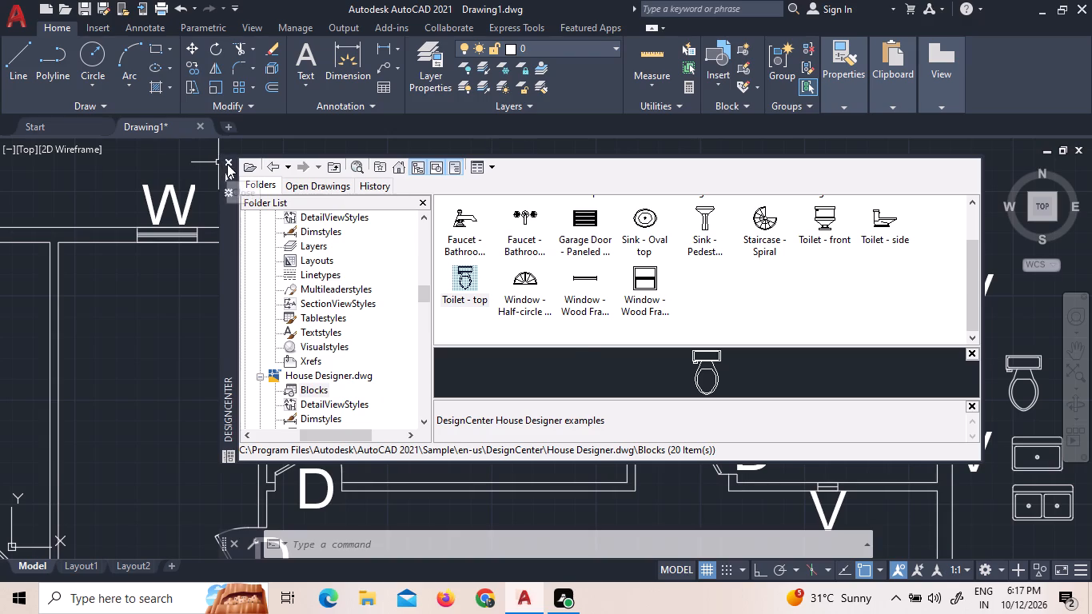
Draw a circle with a radius of about 2'-11" in the empty area east of the toilet and sink blocks.
scroll(230, 165, "down", 3)
middle_click_drag(253, 288, 198, 288)
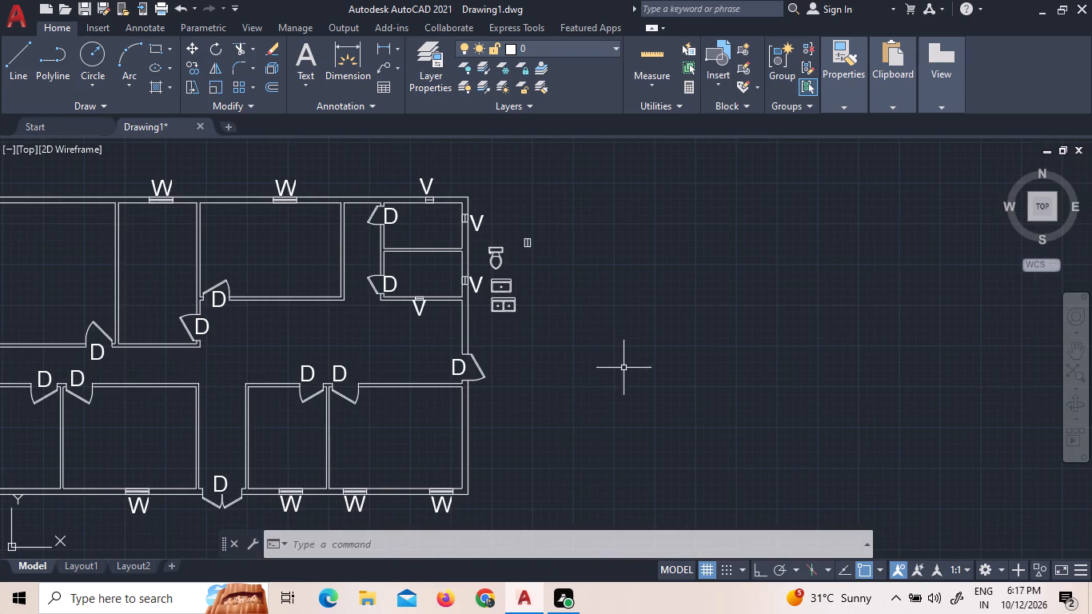
type("C")
key("space")
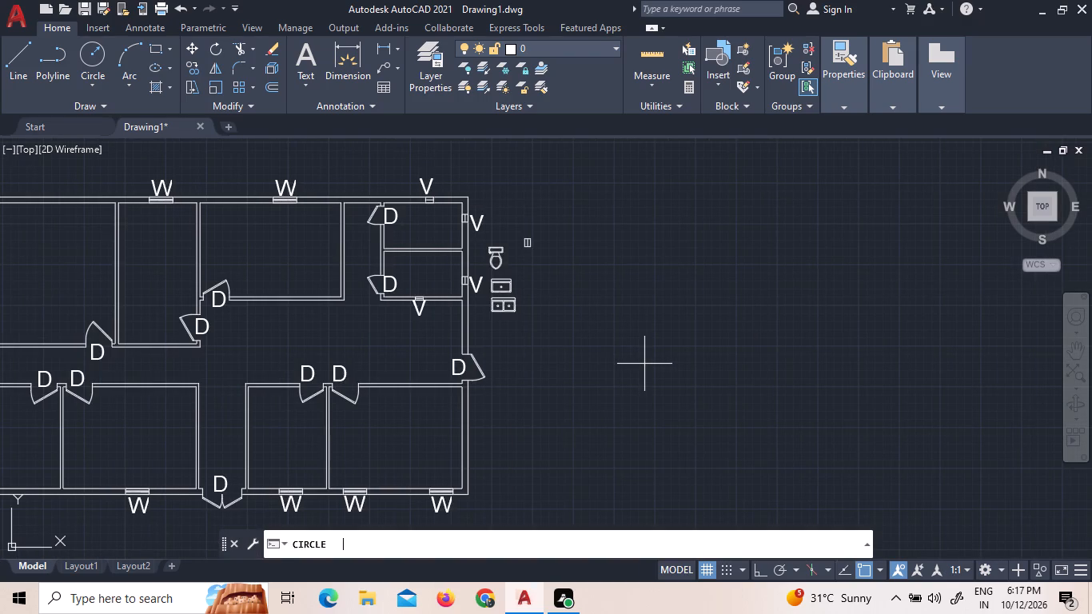
left_click(687, 304)
left_click(695, 325)
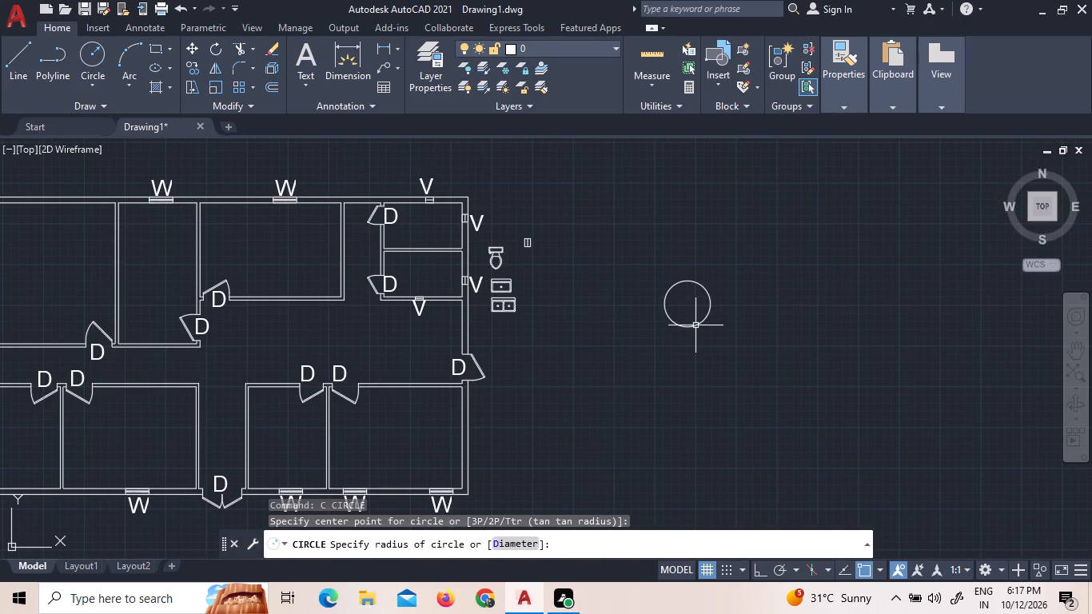
Examine the linetypes available in the new circle's properties, and close the properties.
left_click(720, 335)
left_click(700, 309)
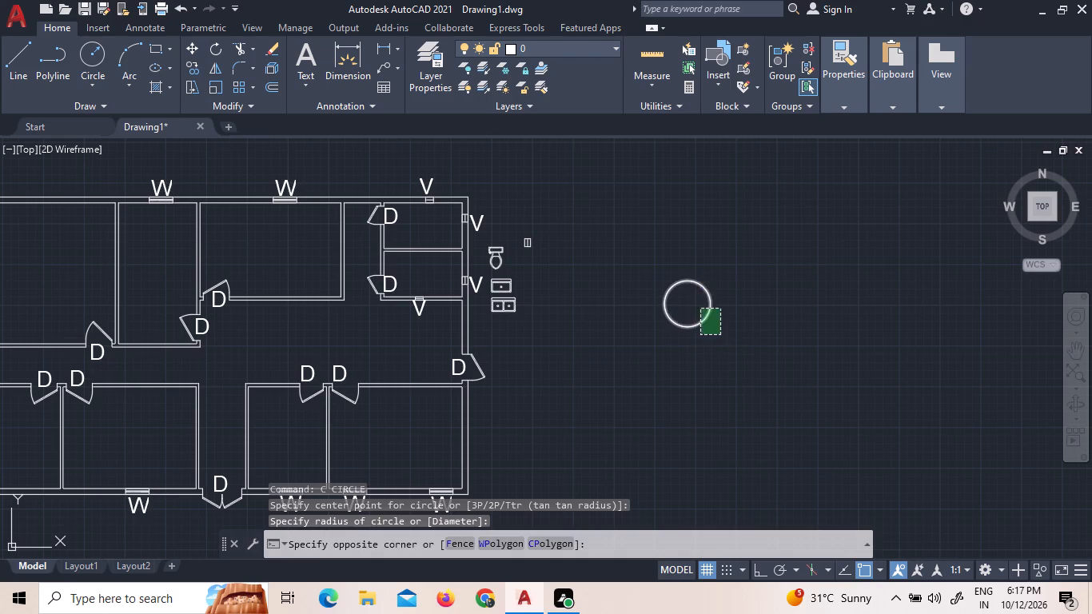
key("ctrl+1")
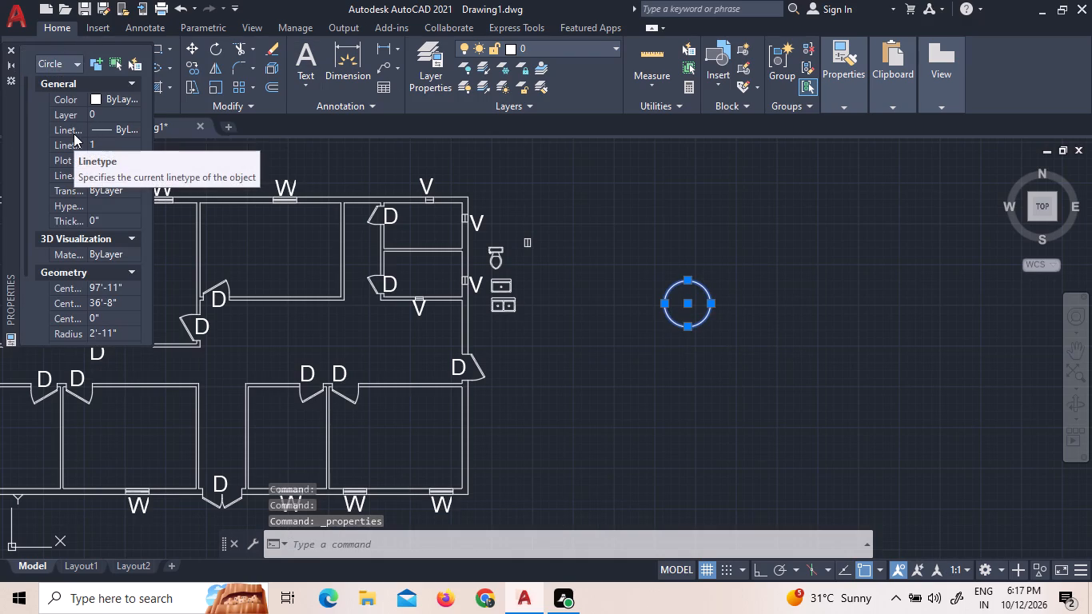
left_click(122, 133)
left_click(130, 131)
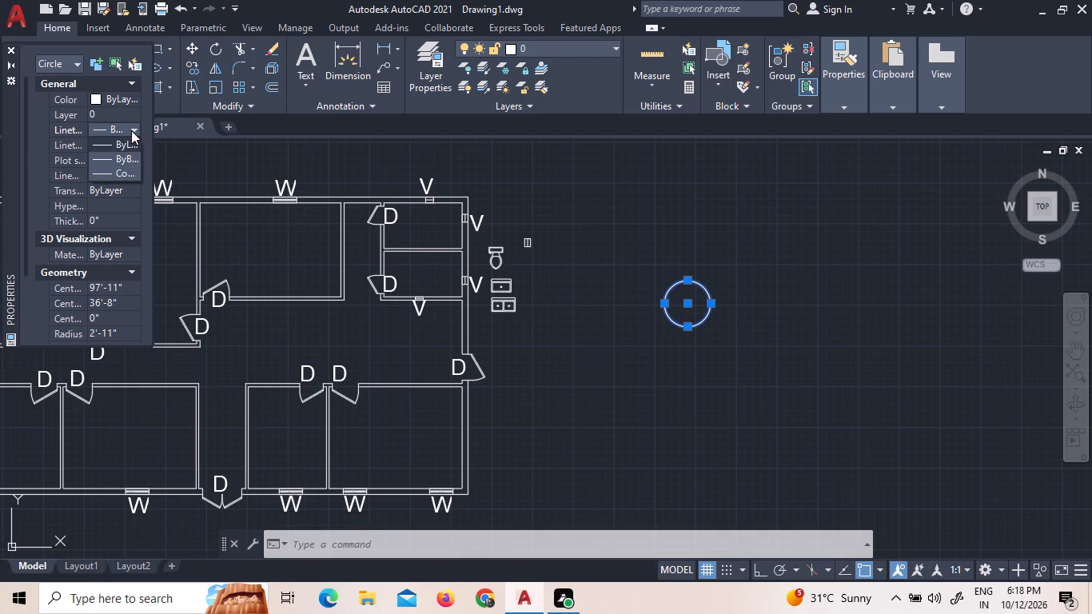
left_click(131, 130)
left_click(11, 46)
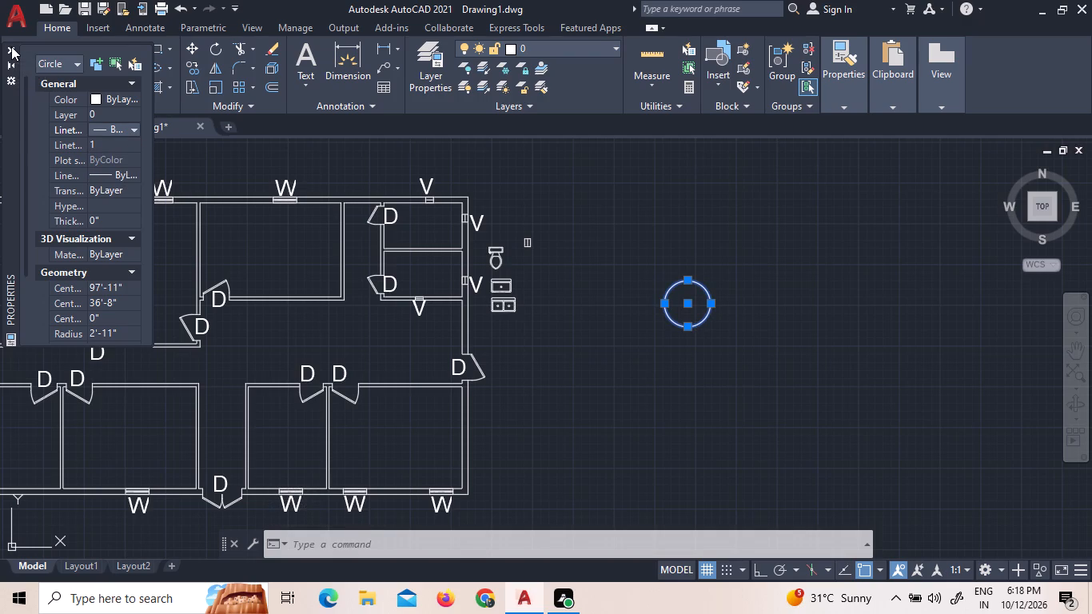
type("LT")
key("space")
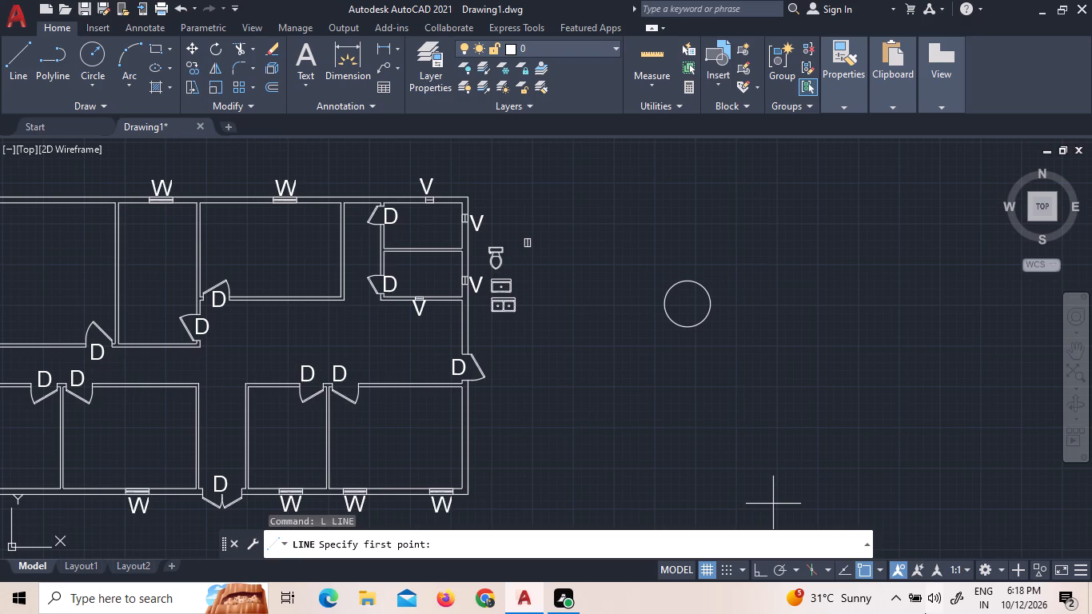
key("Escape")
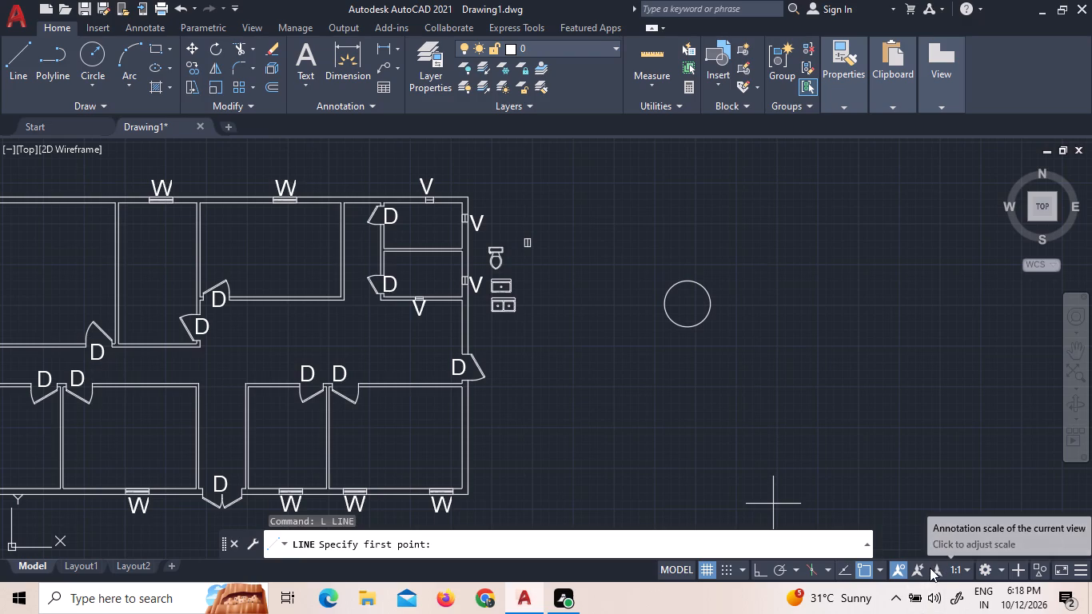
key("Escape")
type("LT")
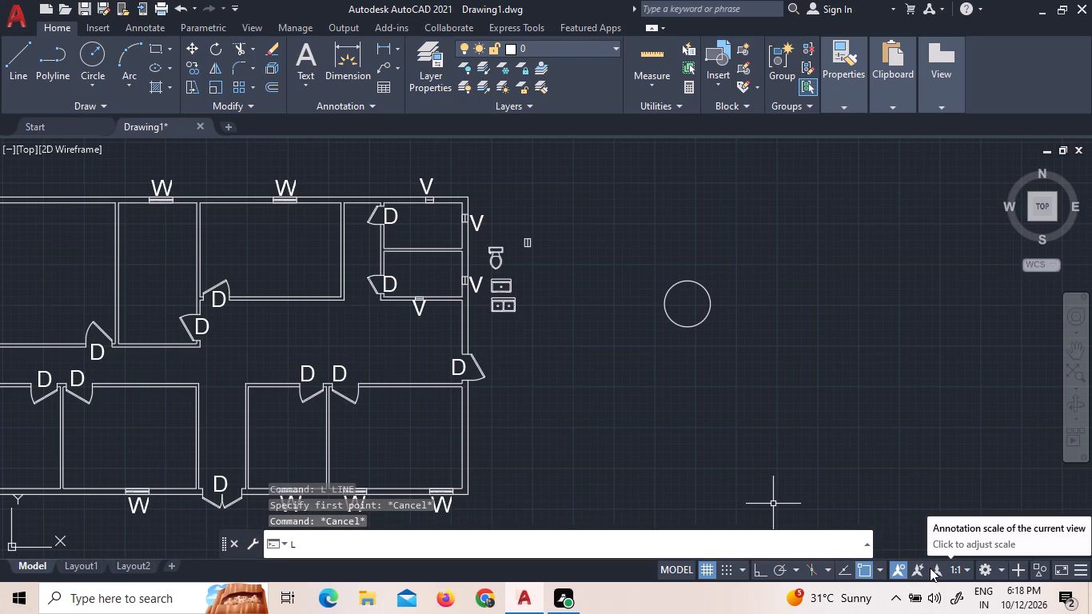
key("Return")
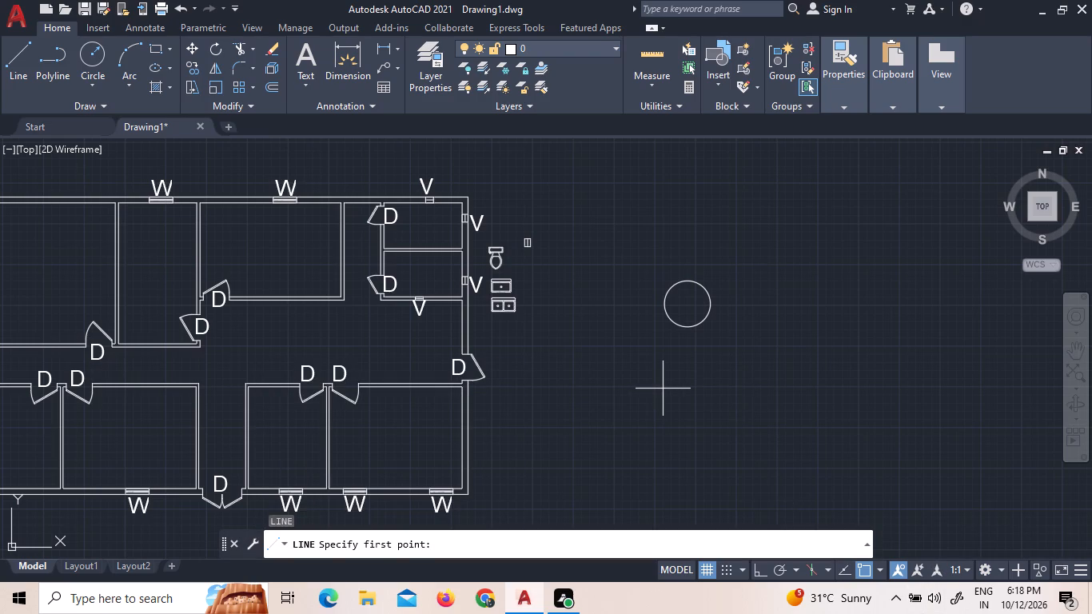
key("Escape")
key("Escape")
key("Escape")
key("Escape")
Load all available linetypes from acad.lin into the drawing with the Linetype Manager.
key("l")
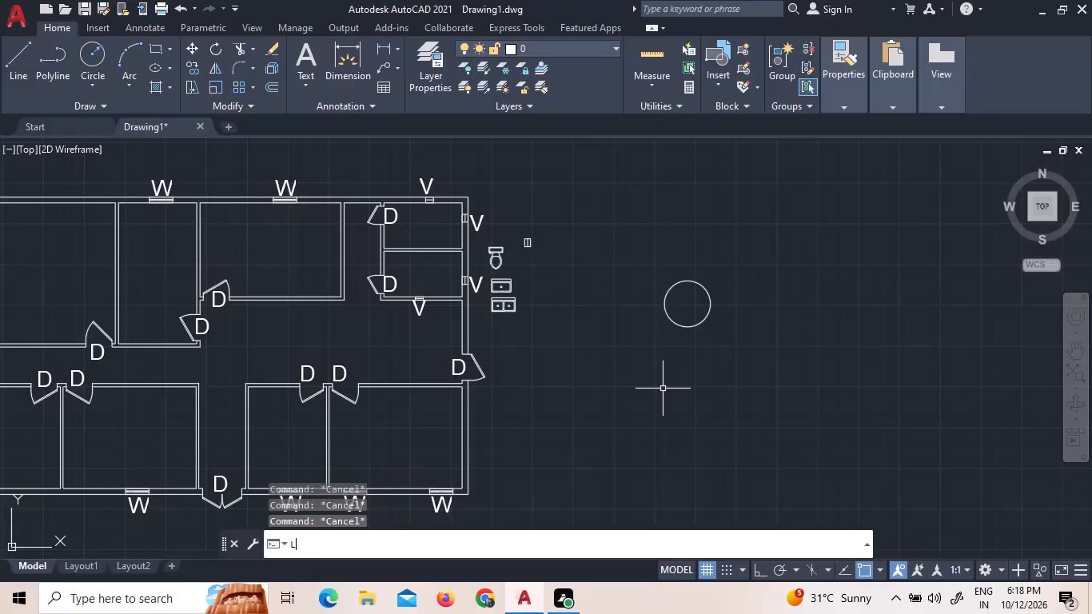
type("T")
key("space")
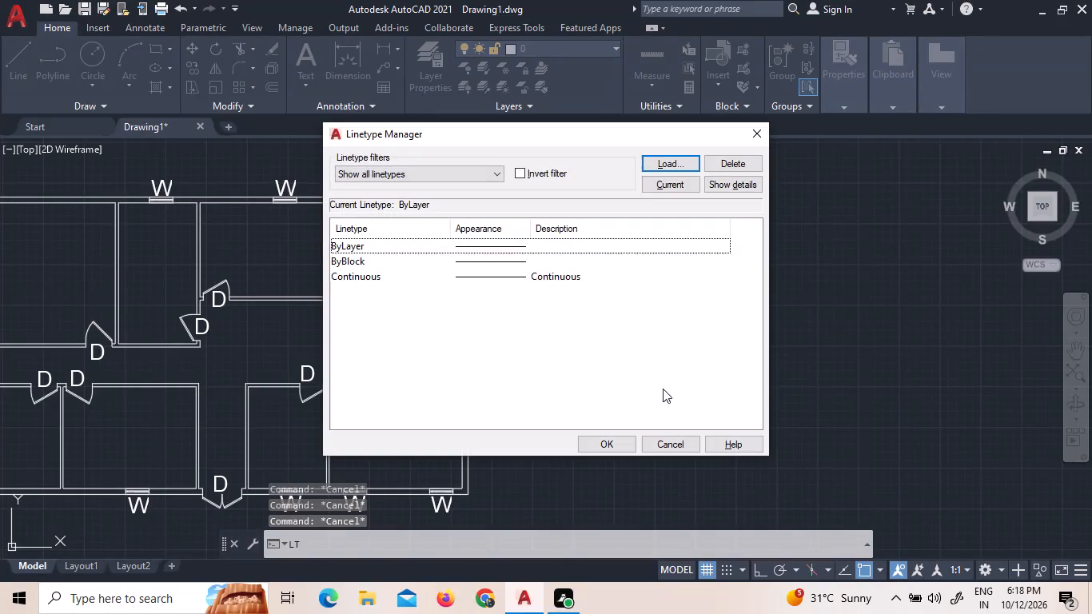
left_click(672, 165)
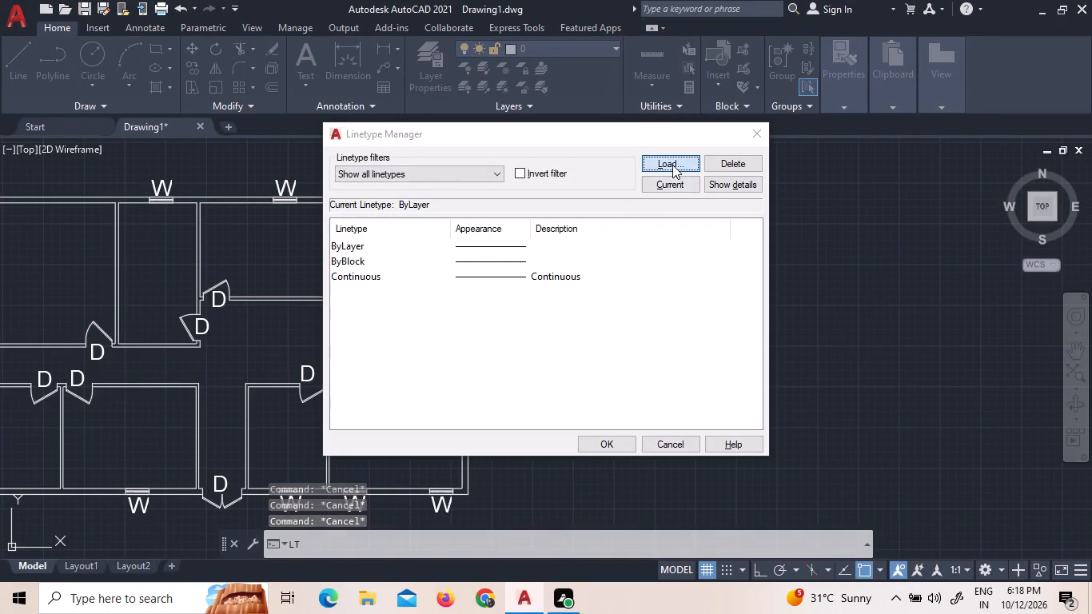
left_click(433, 272)
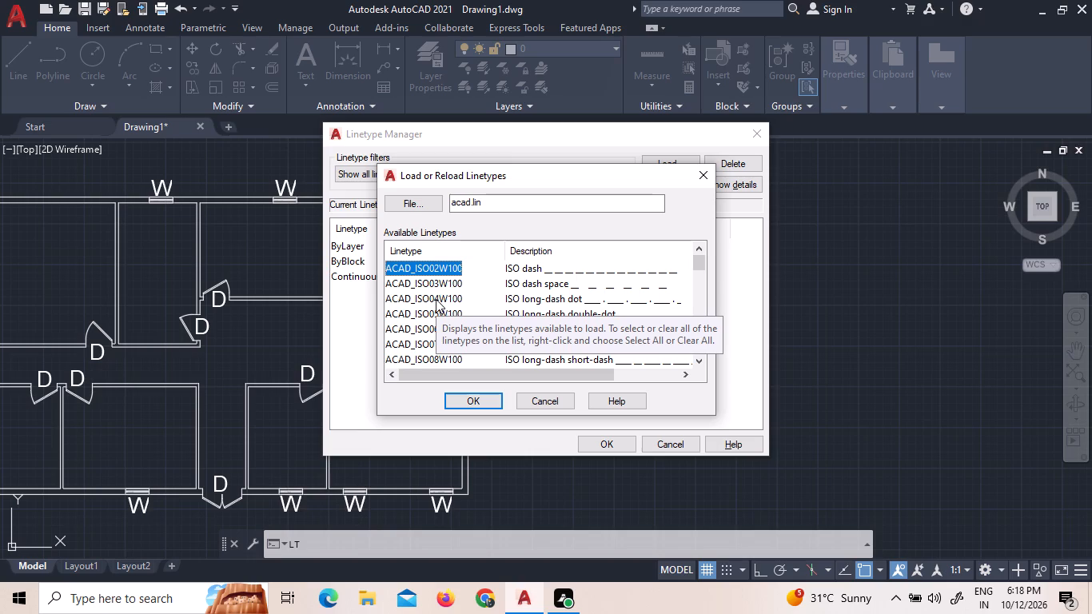
key("ctrl+a")
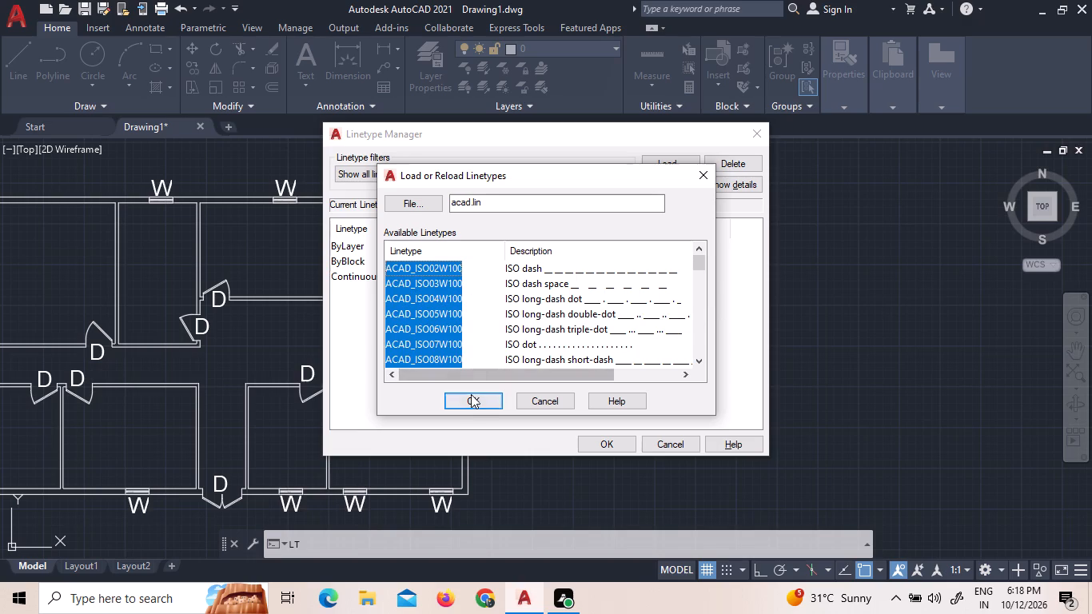
left_click(471, 398)
left_click(606, 446)
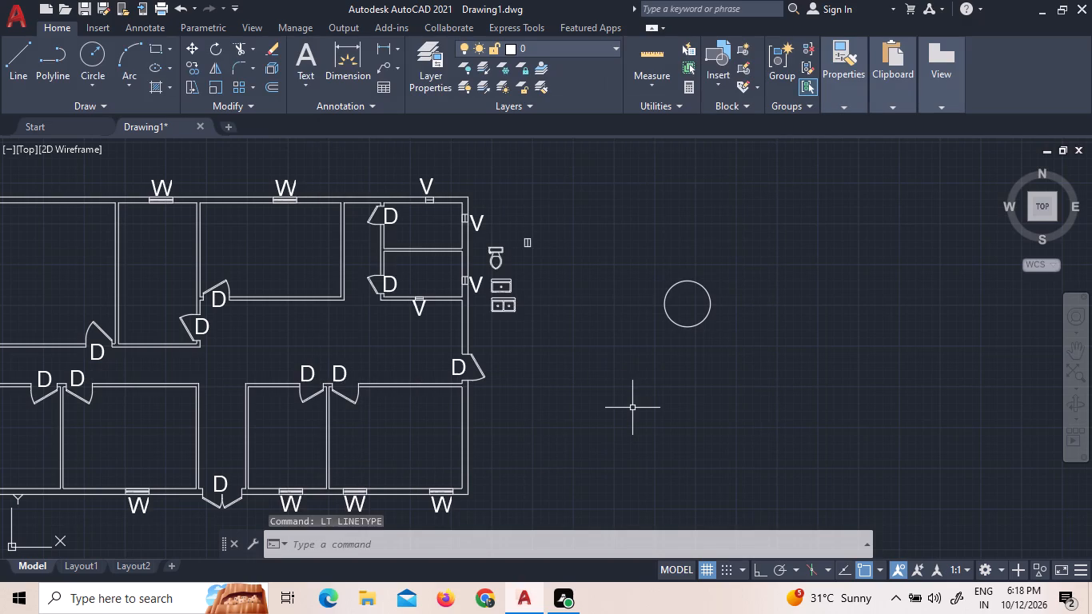
Set the linetype of the circle east of the plan to Hidden.
left_click(726, 336)
left_click(700, 307)
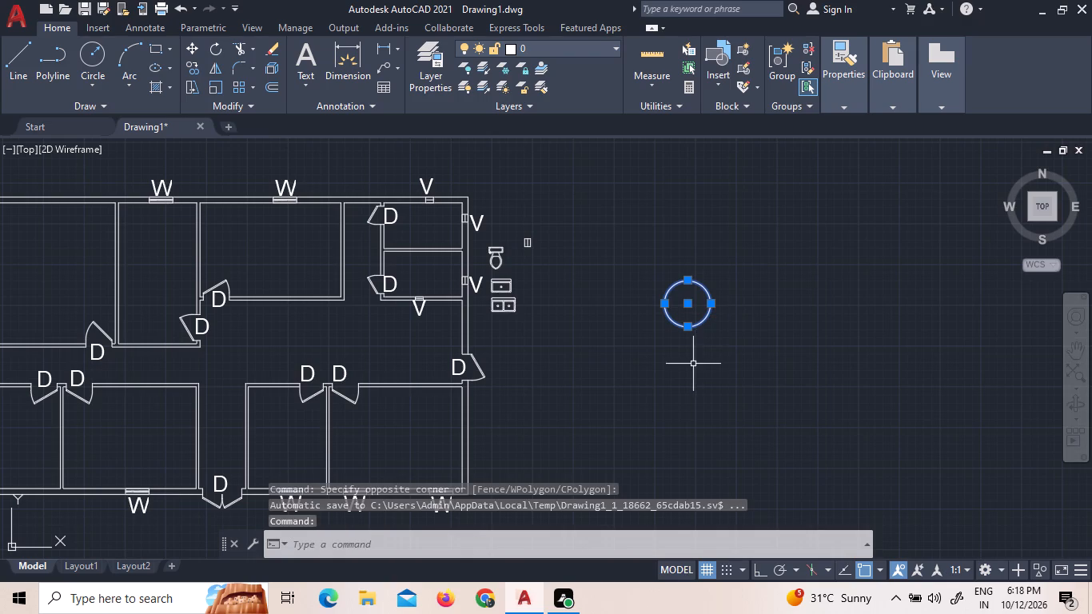
right_click(701, 370)
left_click(735, 546)
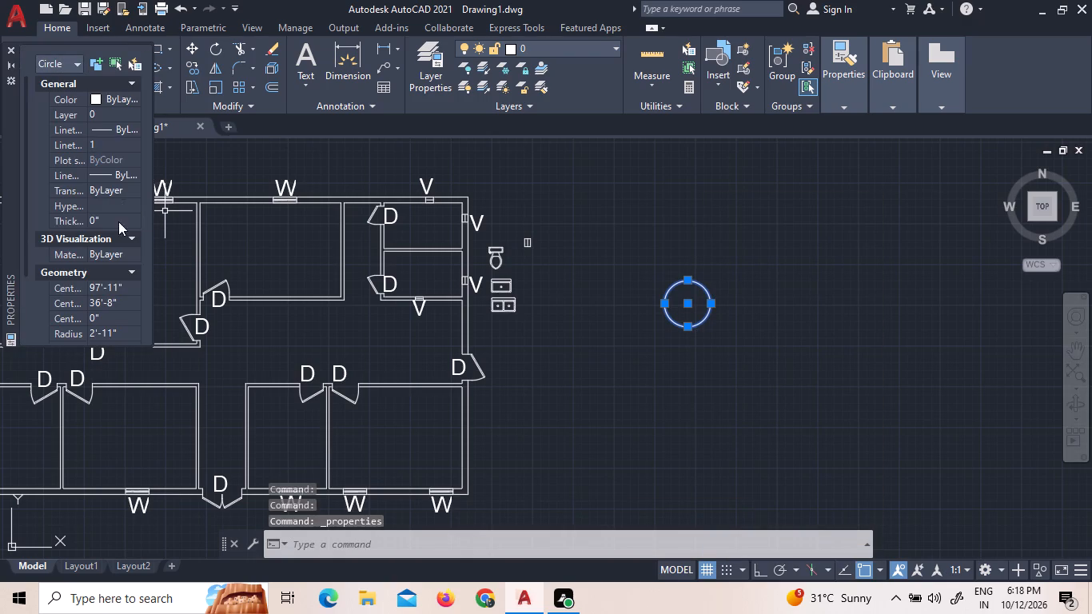
left_click(15, 50)
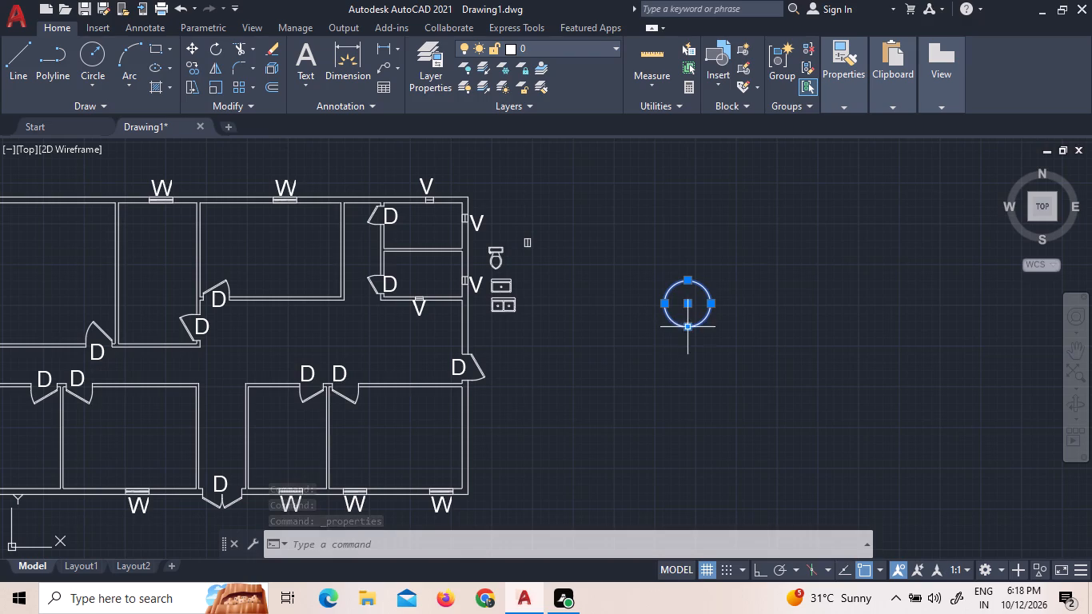
right_click(682, 345)
left_click(718, 550)
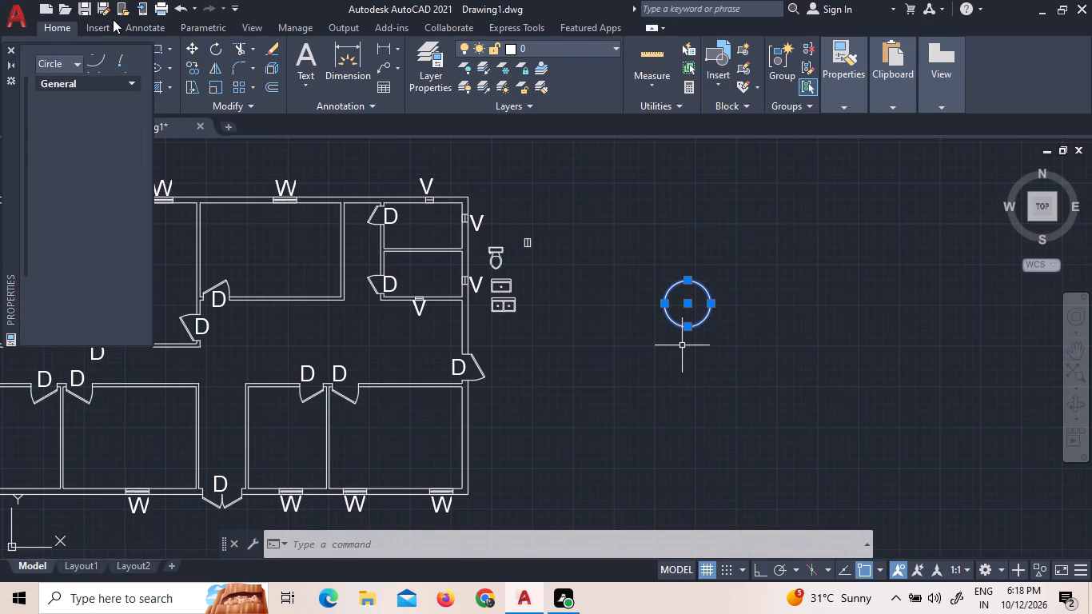
left_click(122, 129)
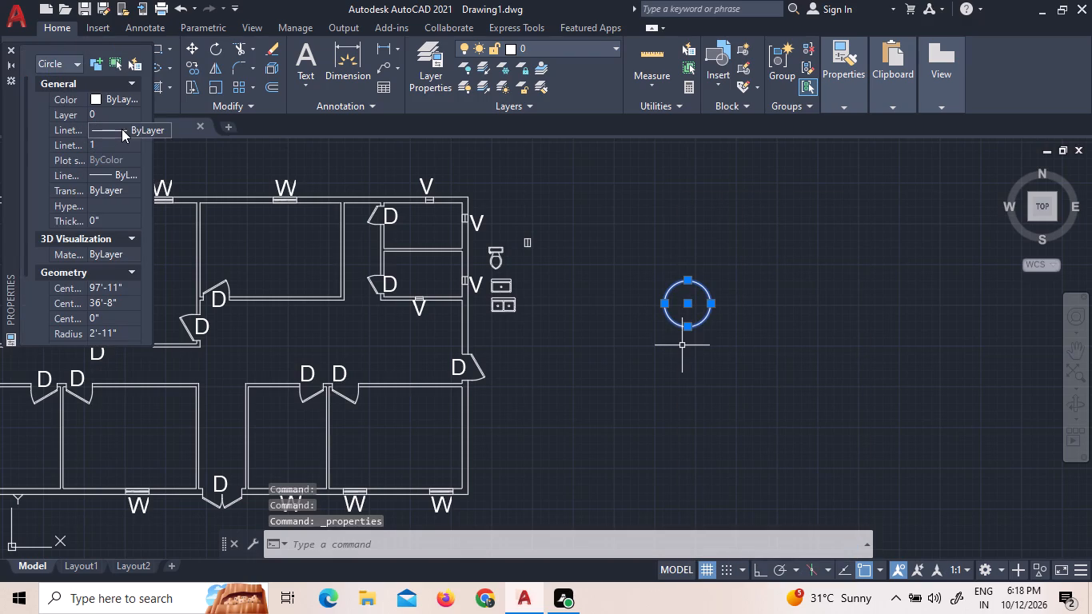
left_click(122, 127)
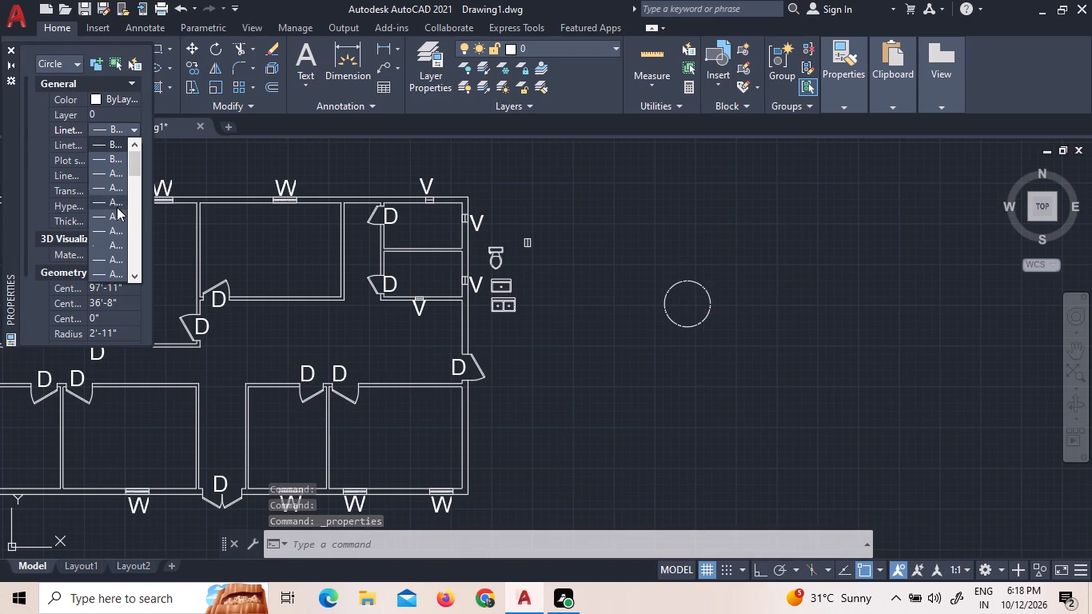
key("h")
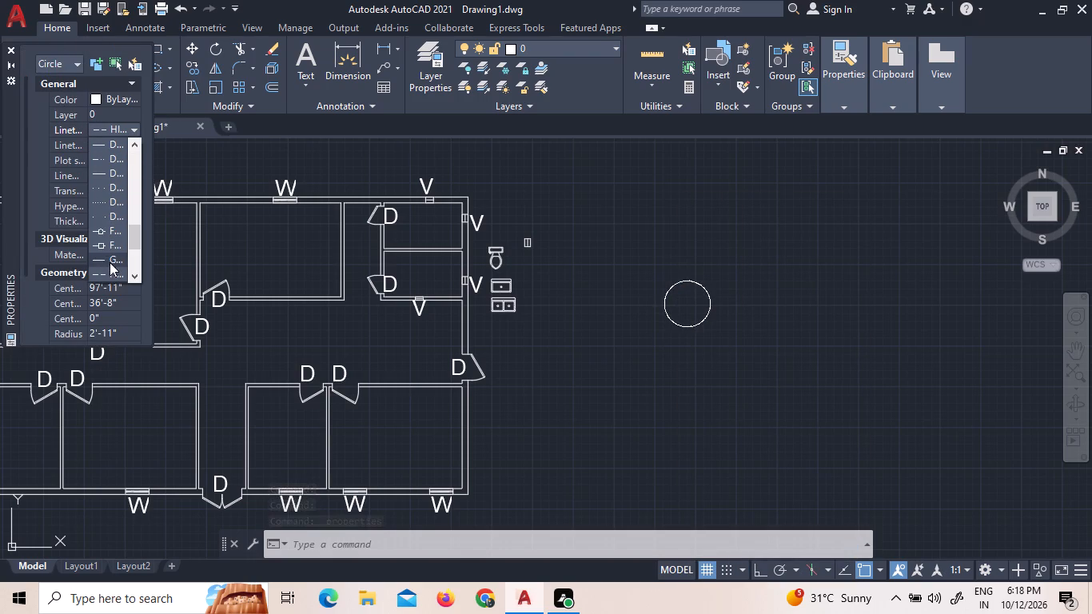
left_click(109, 273)
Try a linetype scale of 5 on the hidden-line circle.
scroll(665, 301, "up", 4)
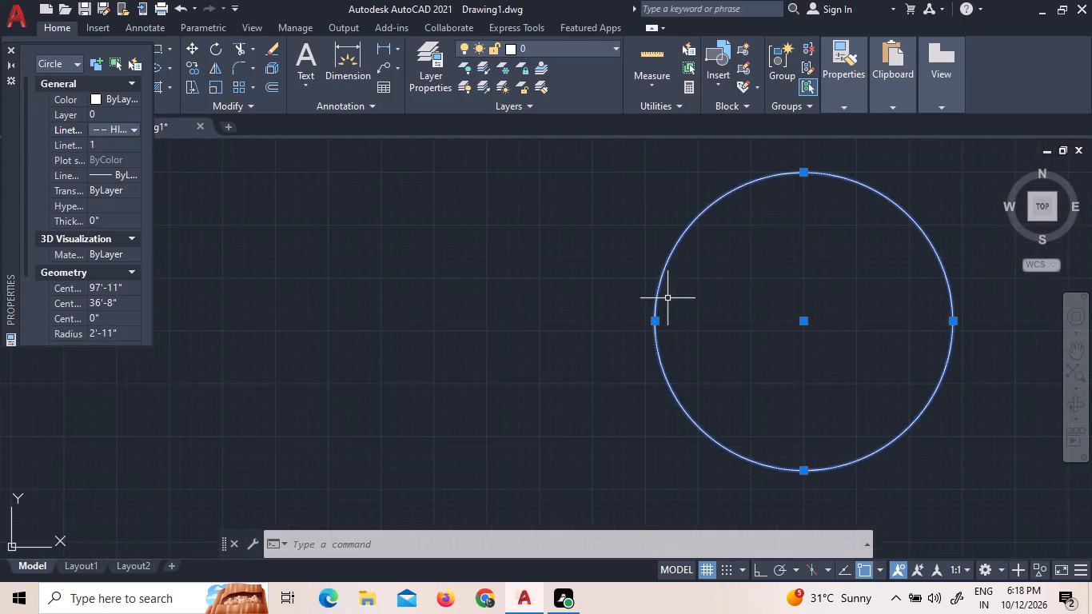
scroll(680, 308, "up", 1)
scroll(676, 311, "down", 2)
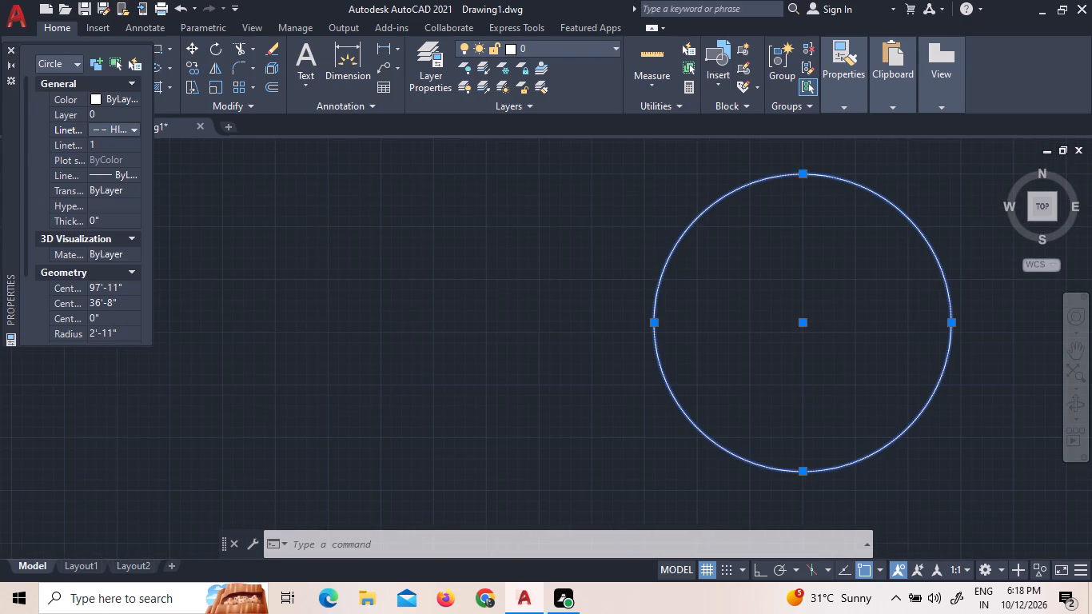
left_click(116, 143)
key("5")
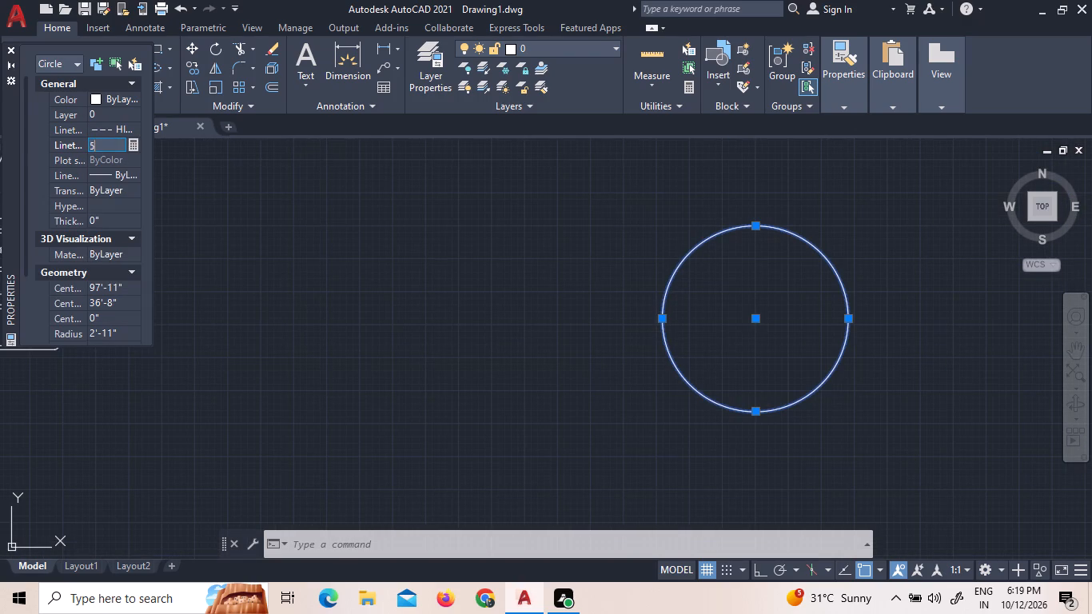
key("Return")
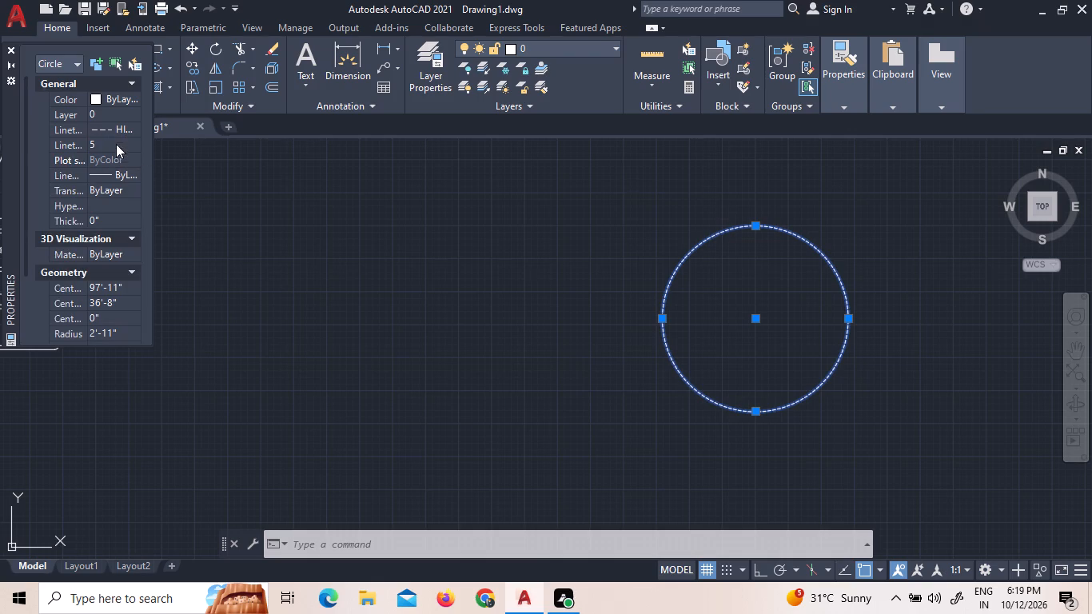
Set the hidden-line circle's linetype scale to 10, close its properties and deselect it.
left_click(116, 143)
type("10")
key("Return")
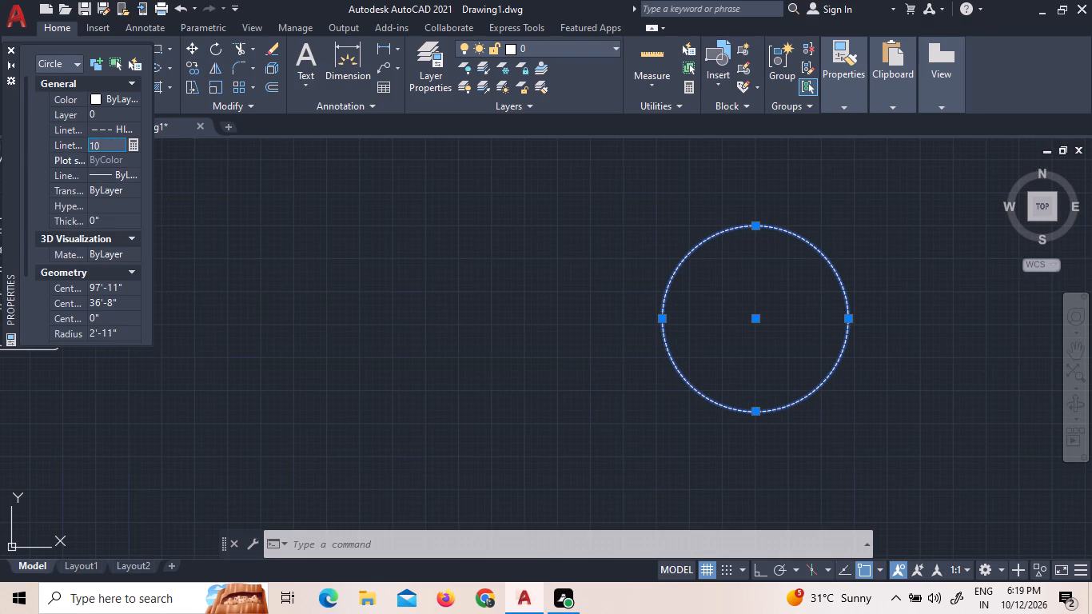
left_click(6, 53)
scroll(153, 190, "down", 3)
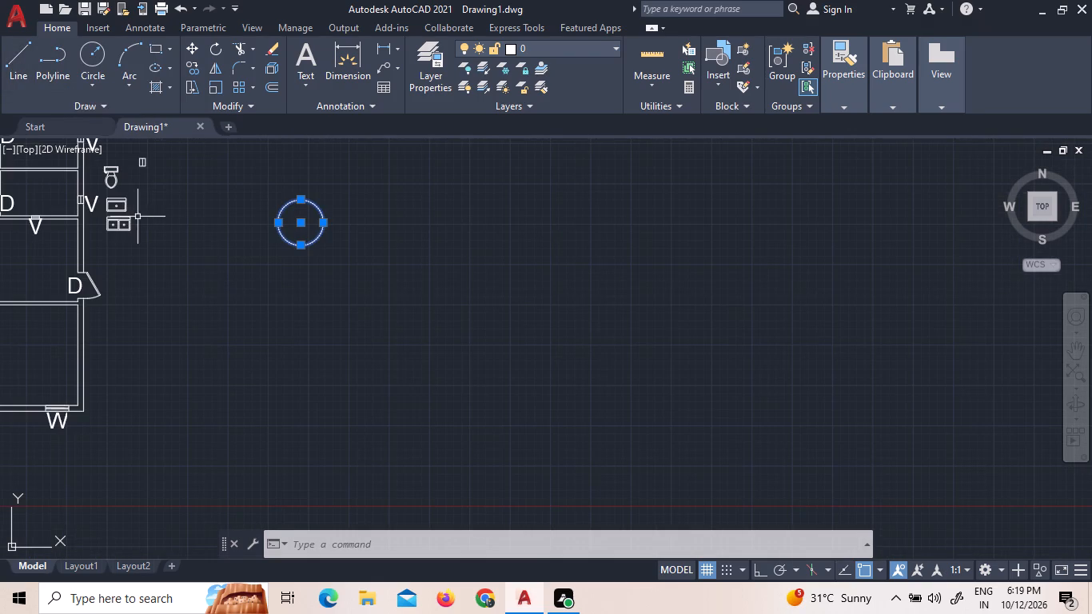
middle_click(328, 242)
middle_click_drag(178, 222, 381, 277)
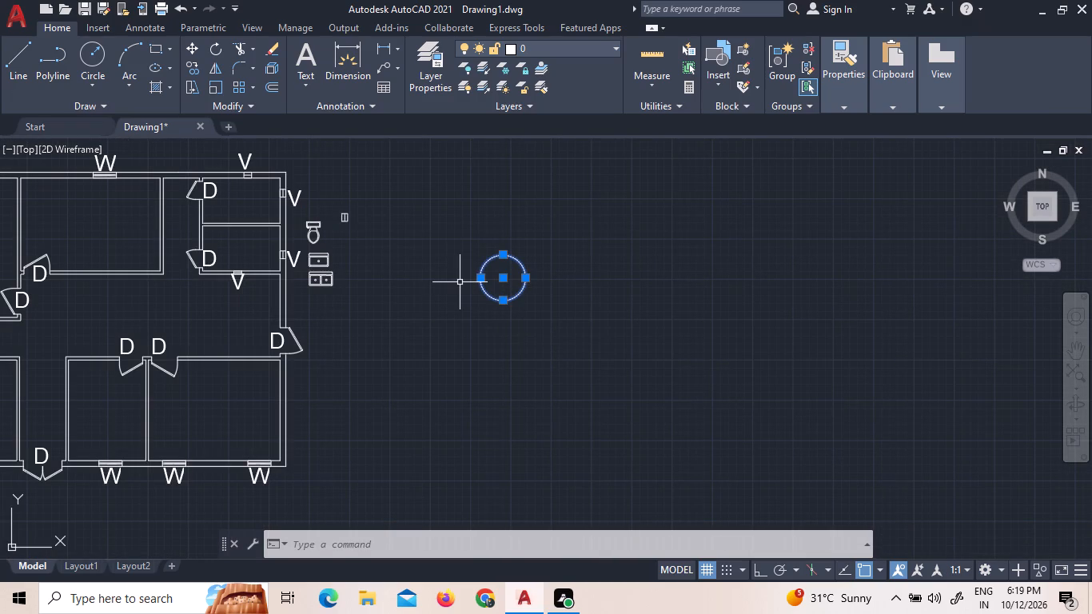
key("Escape")
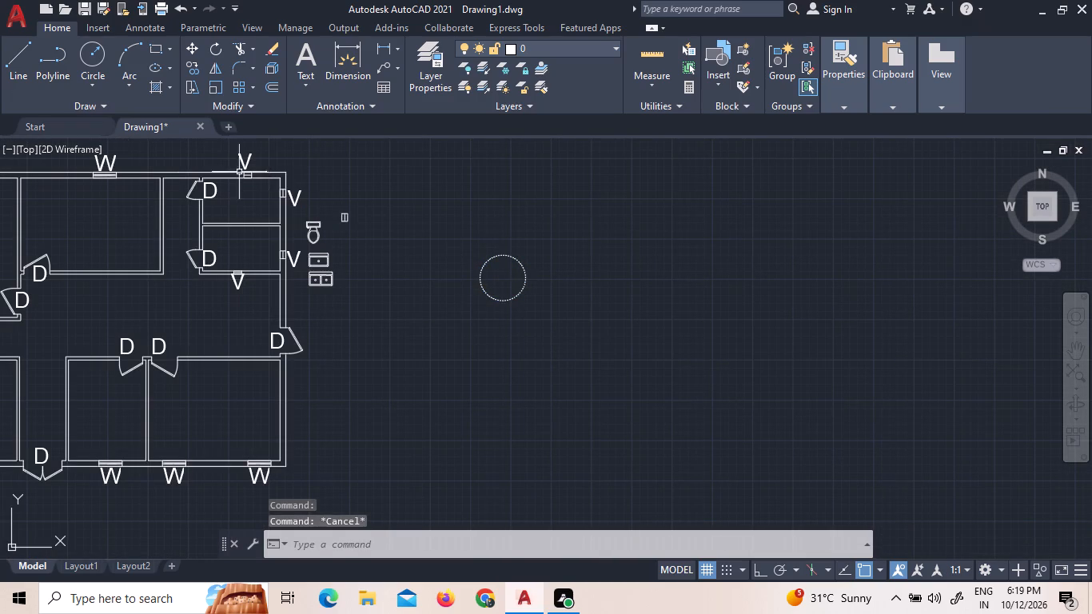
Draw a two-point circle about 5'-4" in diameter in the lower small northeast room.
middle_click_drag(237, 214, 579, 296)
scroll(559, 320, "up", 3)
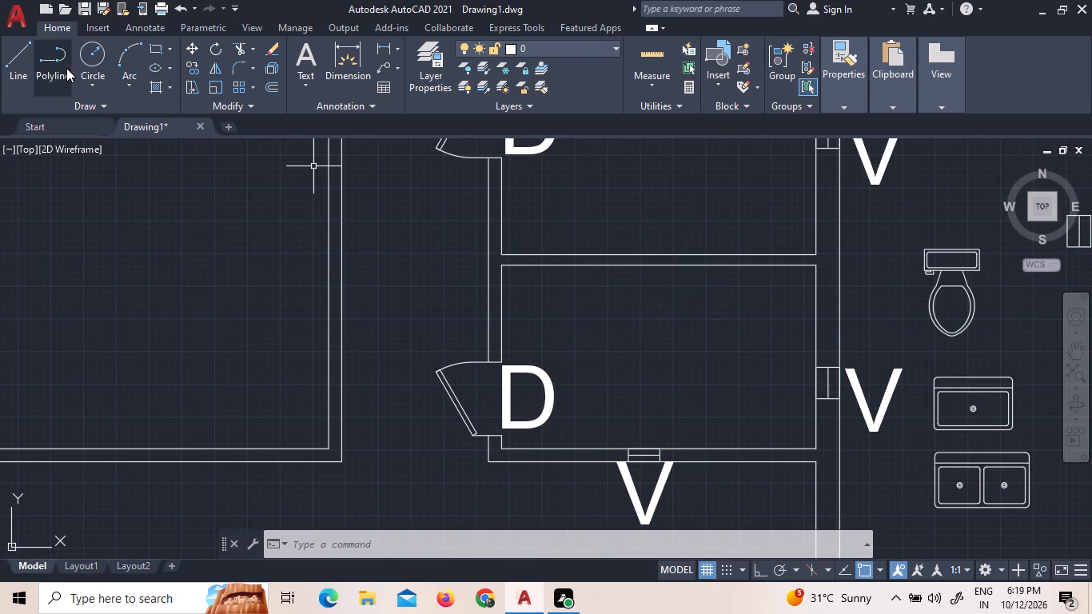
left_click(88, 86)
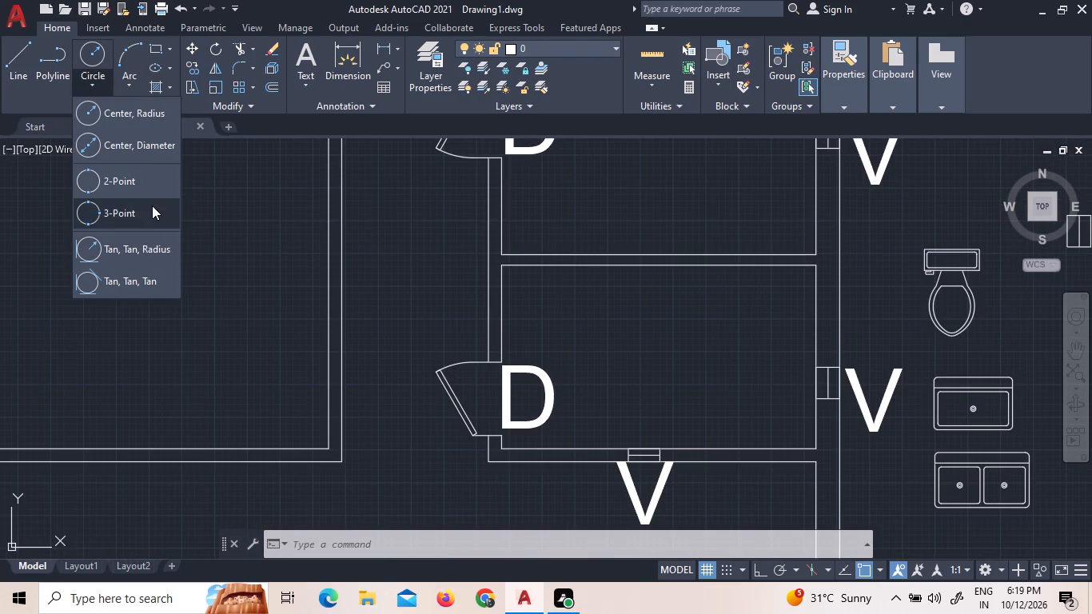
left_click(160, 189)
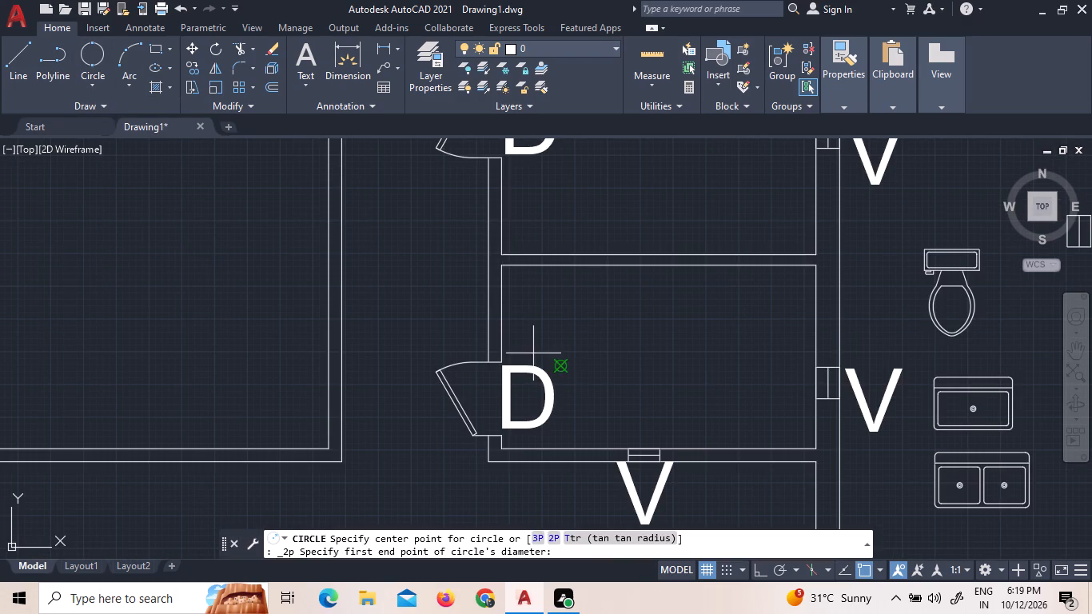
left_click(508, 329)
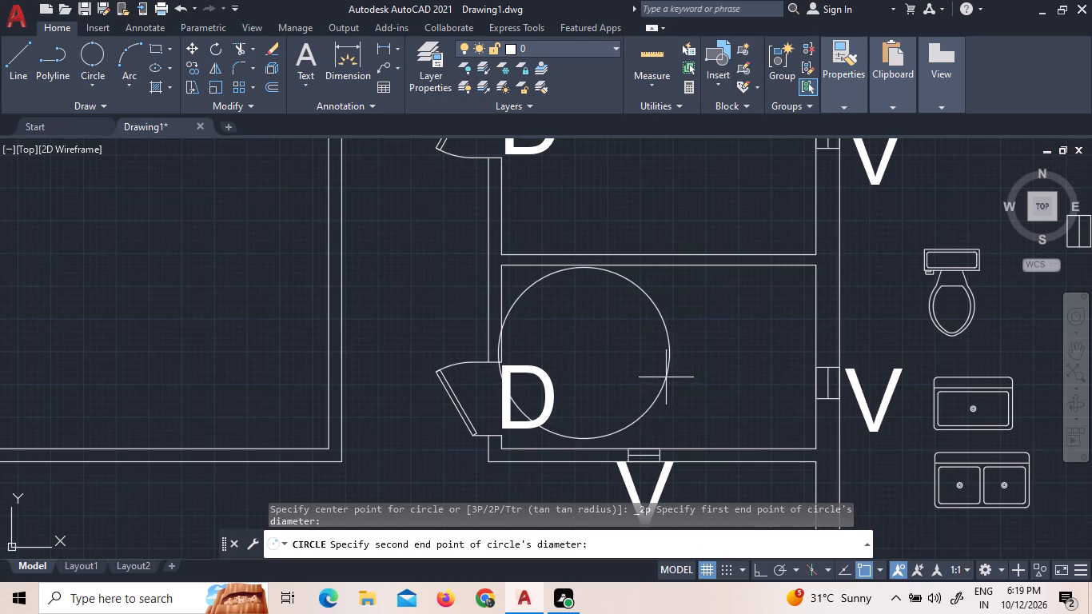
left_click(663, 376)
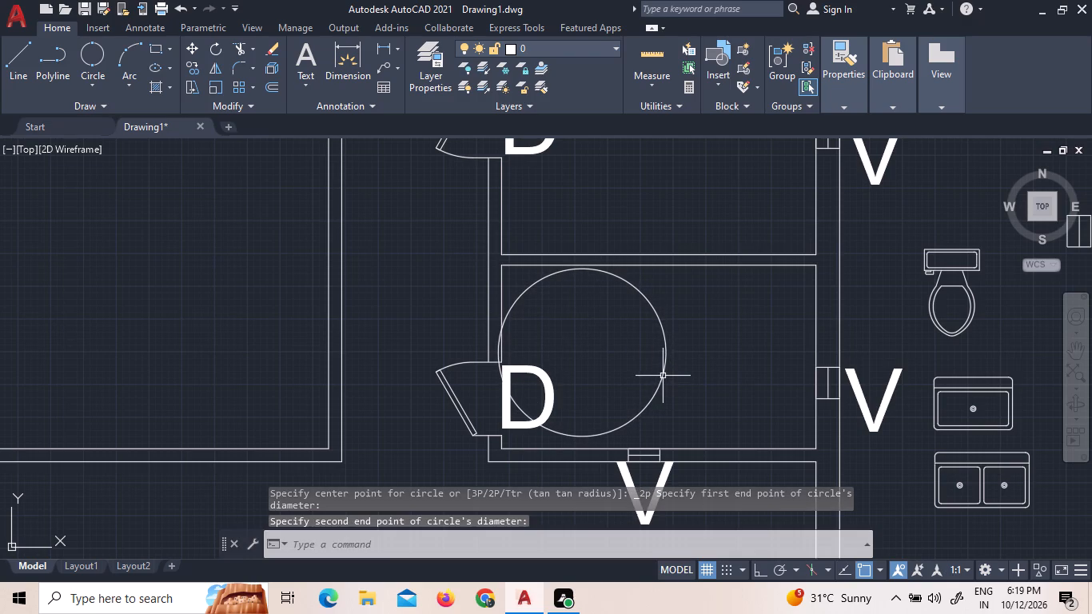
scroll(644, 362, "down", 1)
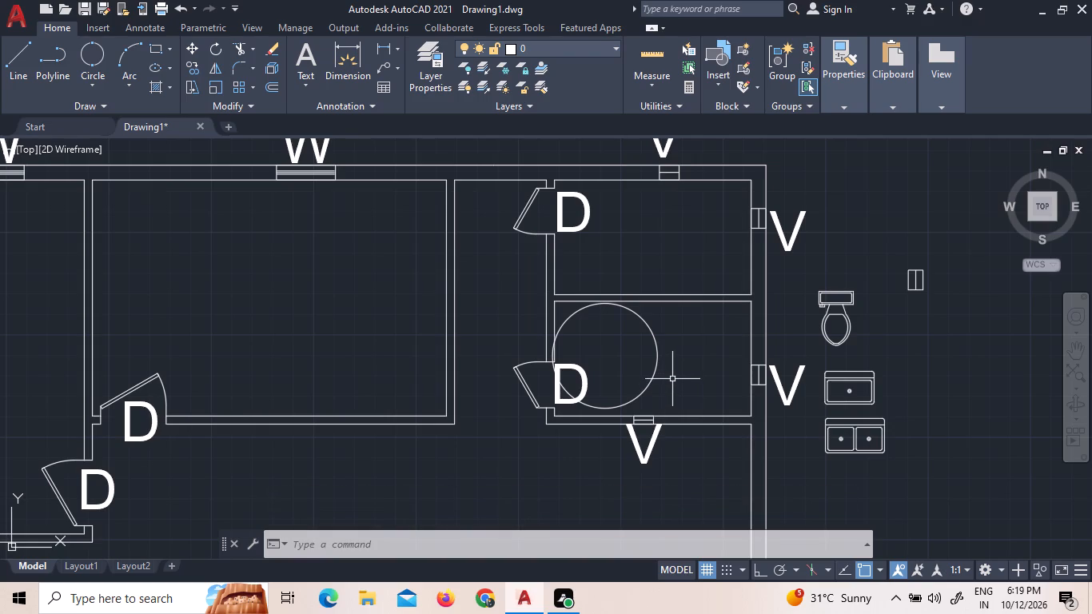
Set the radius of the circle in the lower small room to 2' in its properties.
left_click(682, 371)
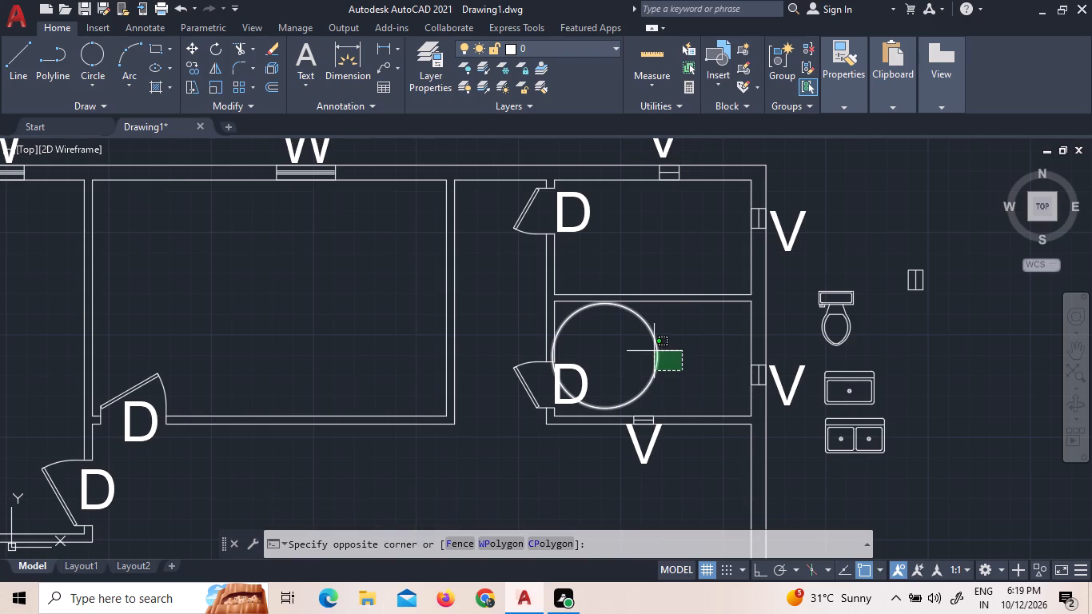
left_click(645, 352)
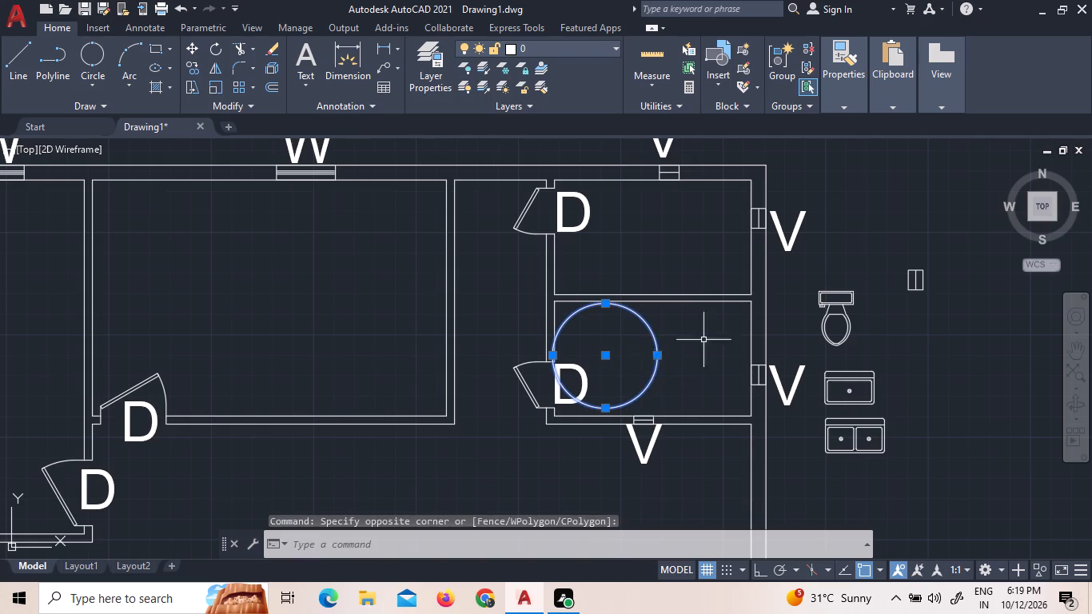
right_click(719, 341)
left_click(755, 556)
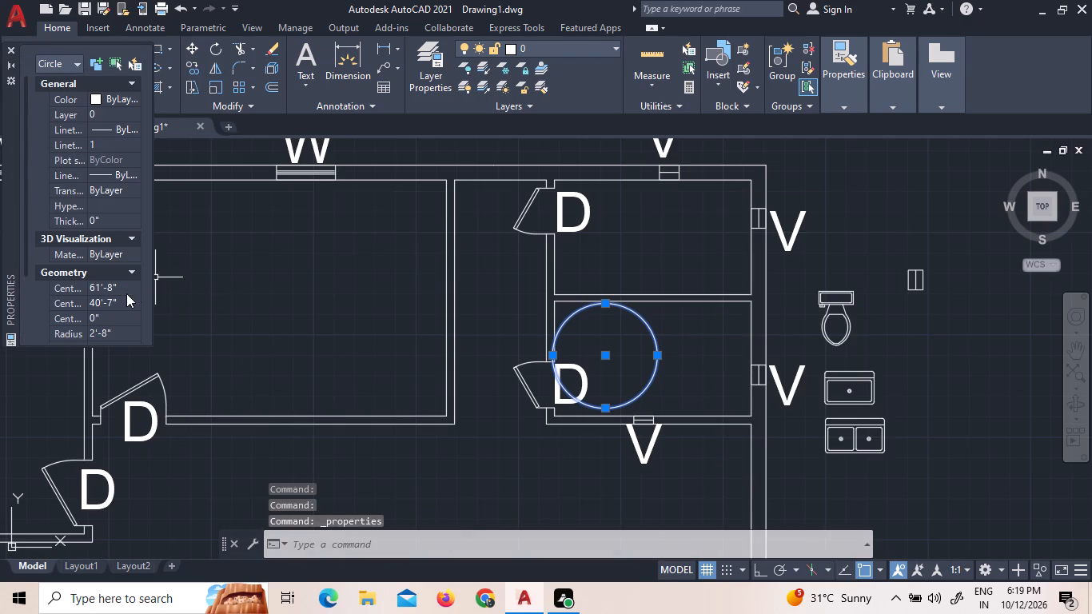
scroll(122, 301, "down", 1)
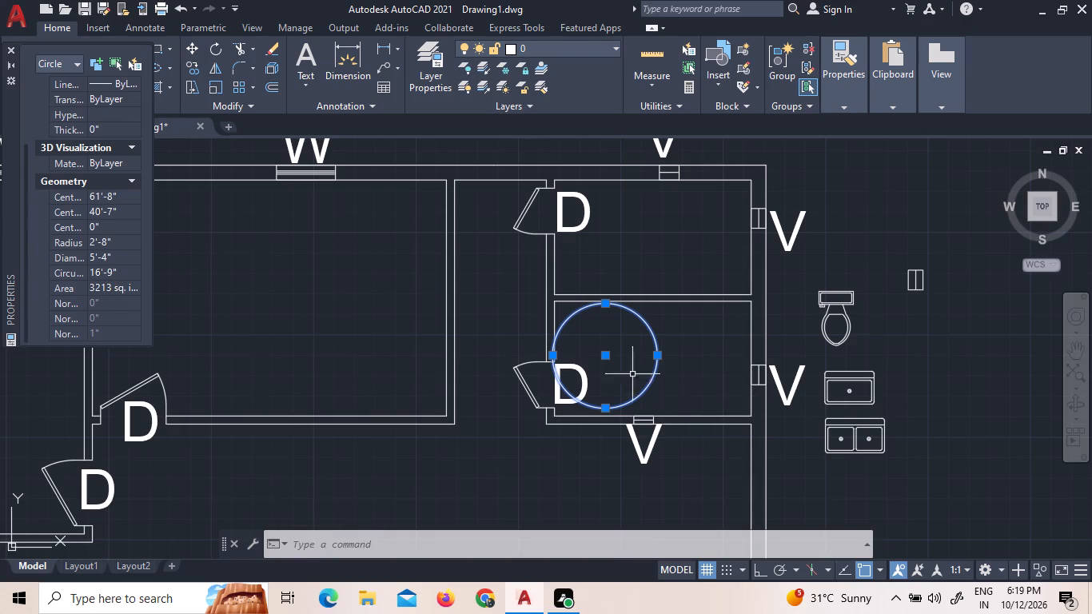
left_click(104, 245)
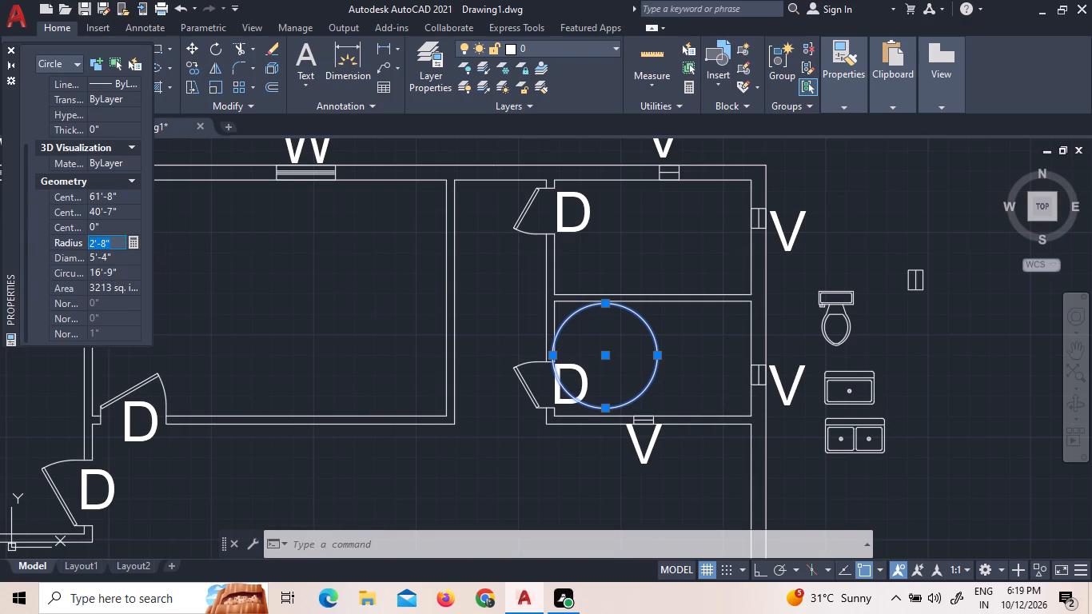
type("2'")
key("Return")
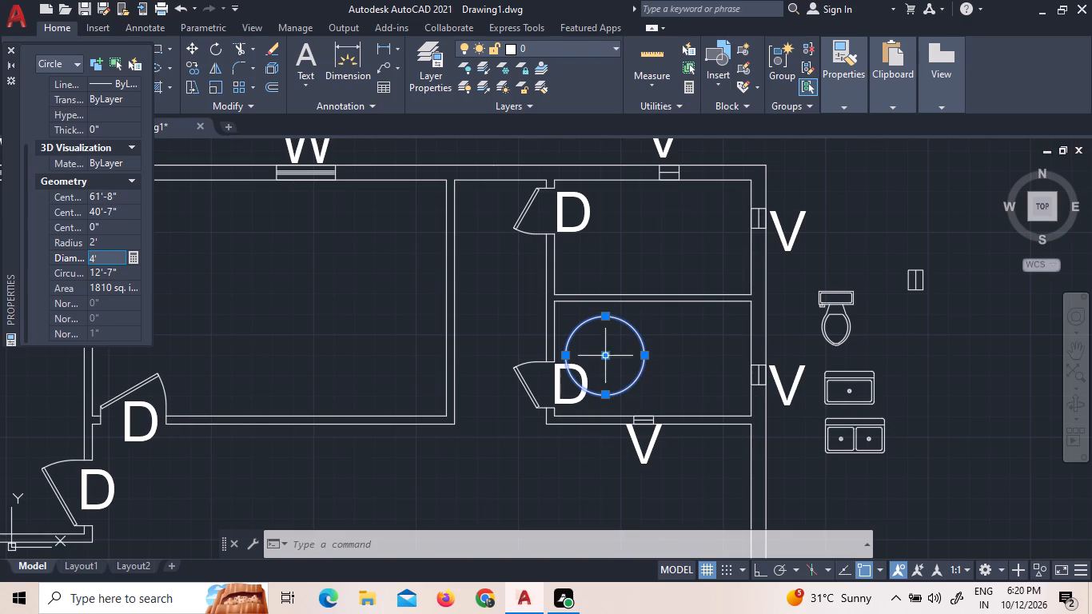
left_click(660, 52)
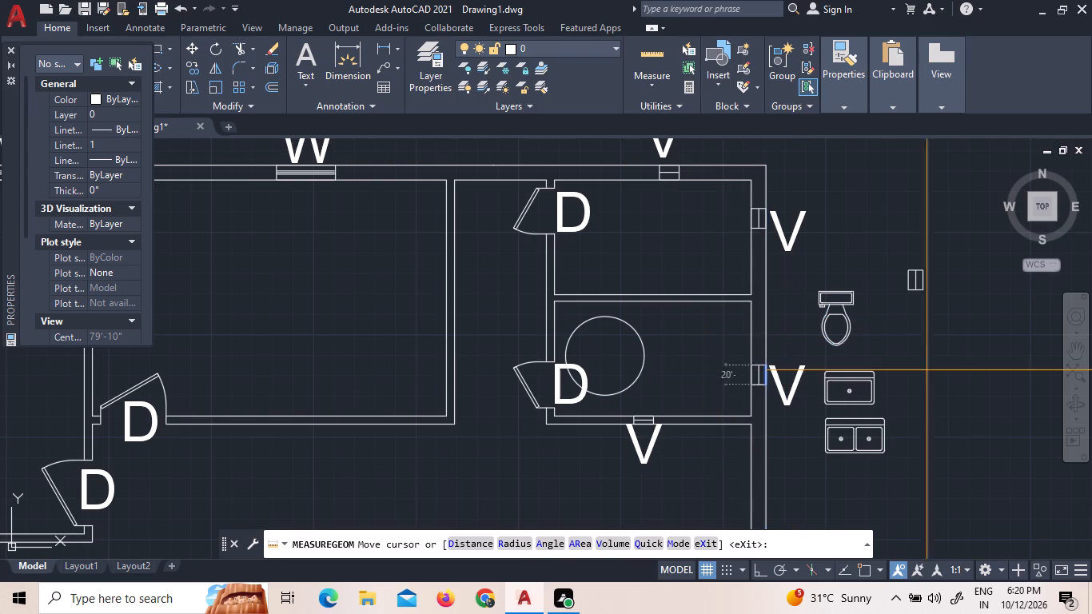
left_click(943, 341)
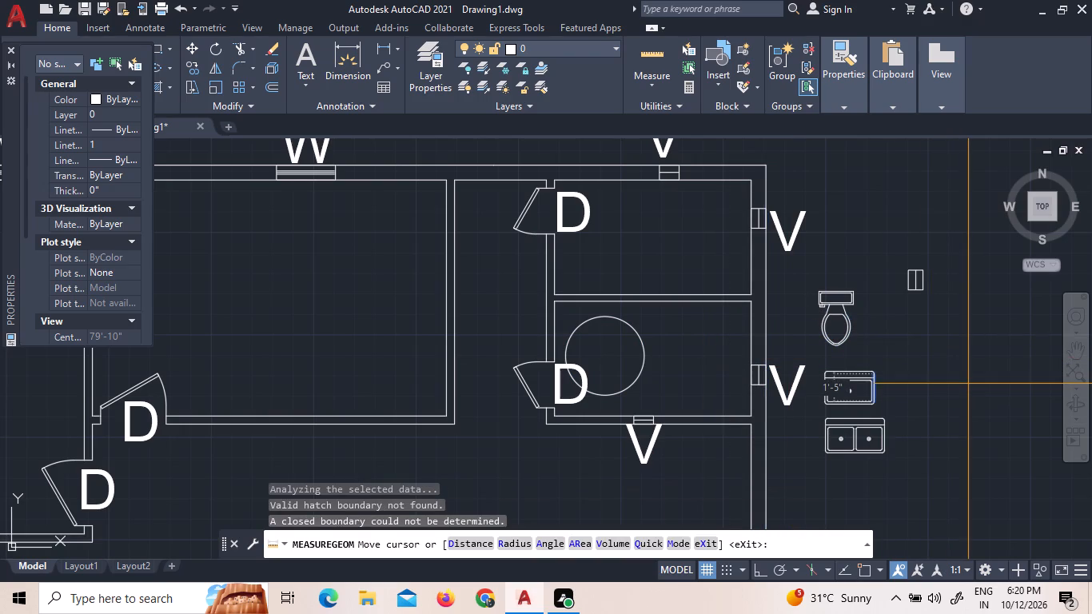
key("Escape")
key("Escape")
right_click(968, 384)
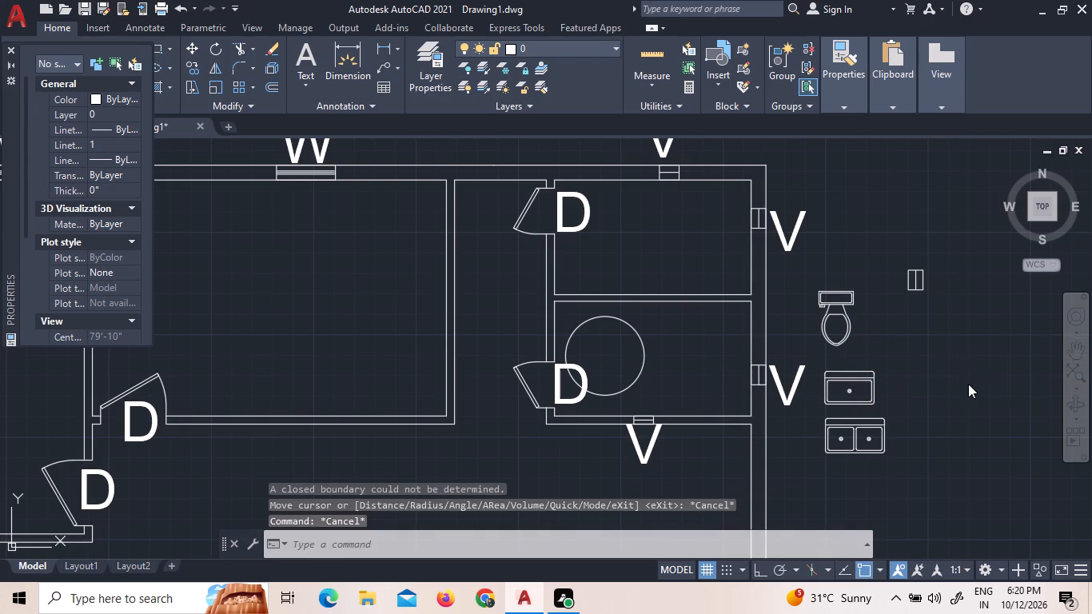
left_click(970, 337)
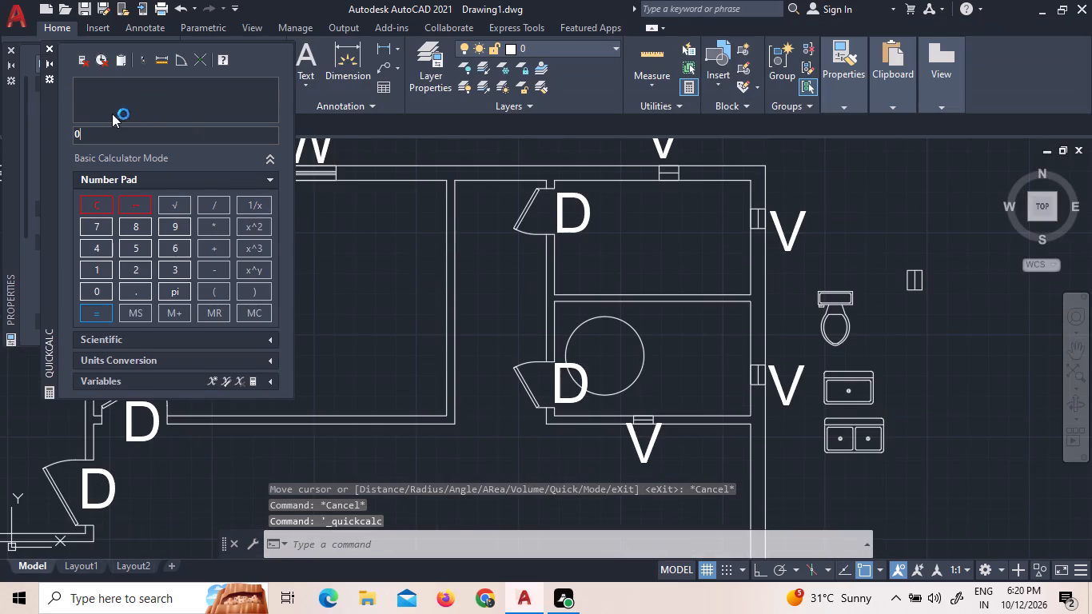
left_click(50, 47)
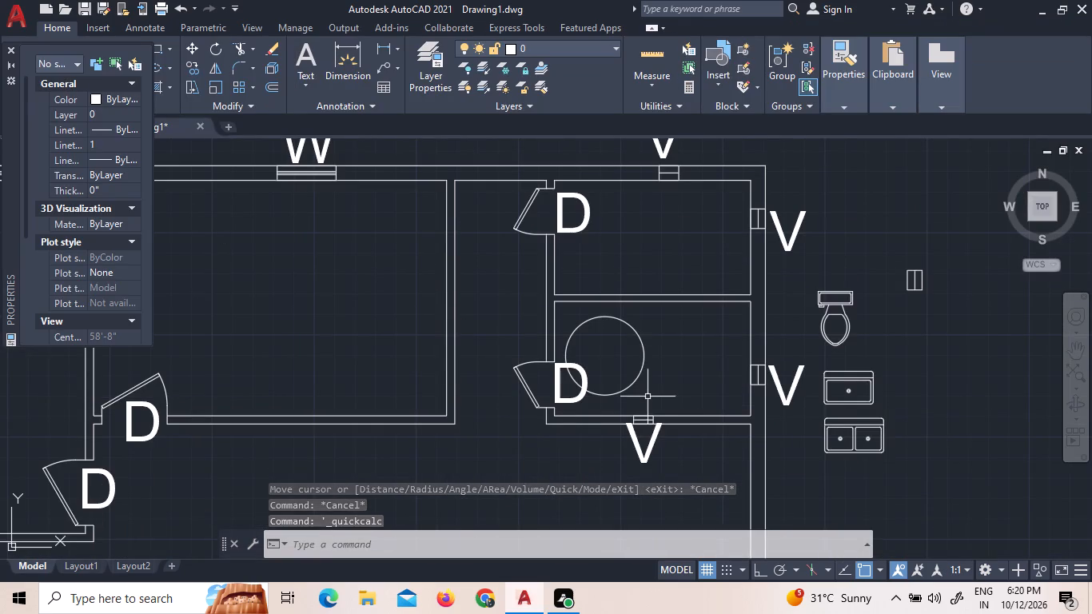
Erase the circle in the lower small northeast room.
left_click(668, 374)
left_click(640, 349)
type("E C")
Draw a circle with a radius of 2'10" in the empty space east of the toilet and sink fixtures.
key("space")
middle_click_drag(863, 346, 540, 308)
left_click(735, 333)
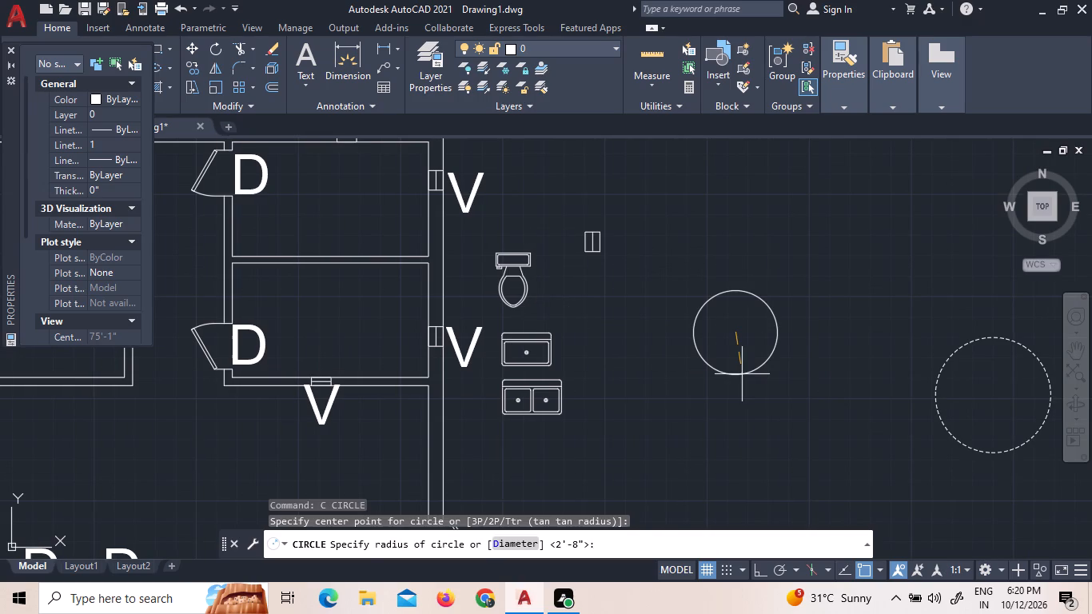
type("2'10")
key("Return")
Move the new circle by its top point into the lower small northeast room, against the partition wall.
left_click(787, 410)
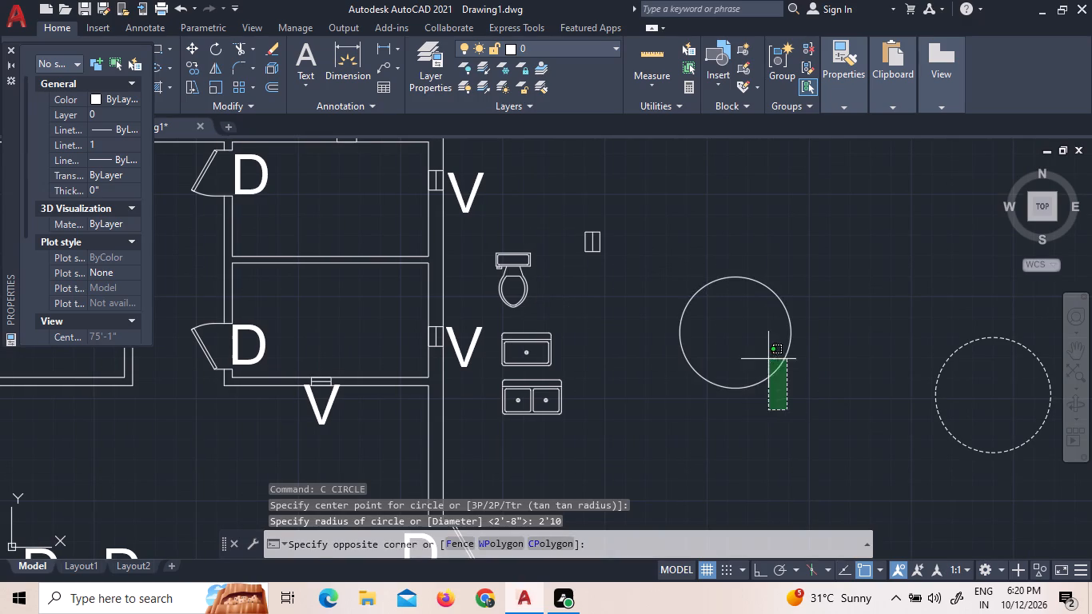
left_click(750, 332)
type("M")
key("space")
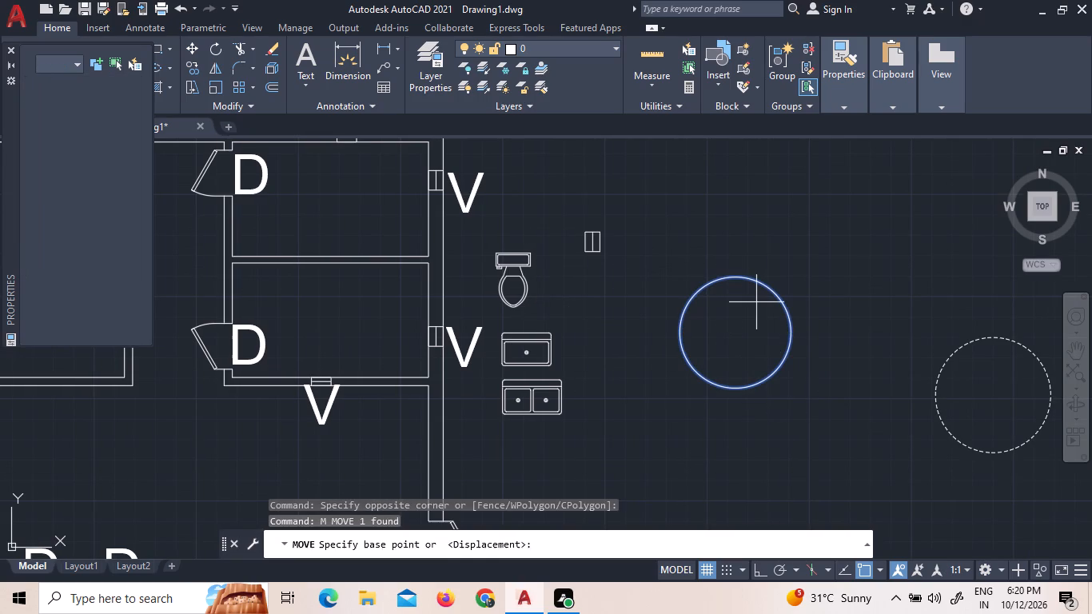
left_click(739, 273)
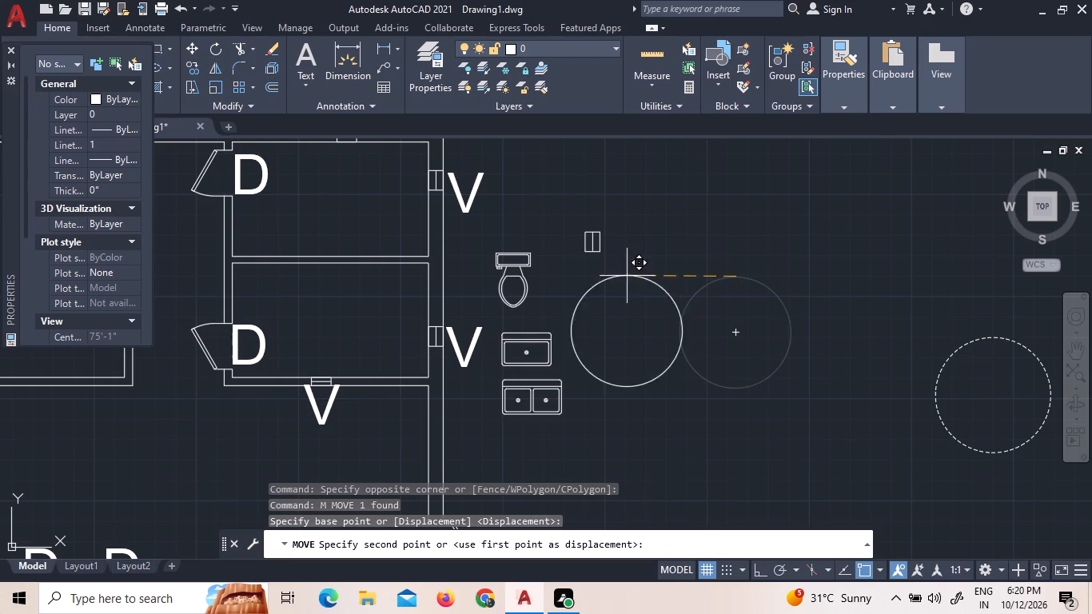
scroll(281, 265, "up", 2)
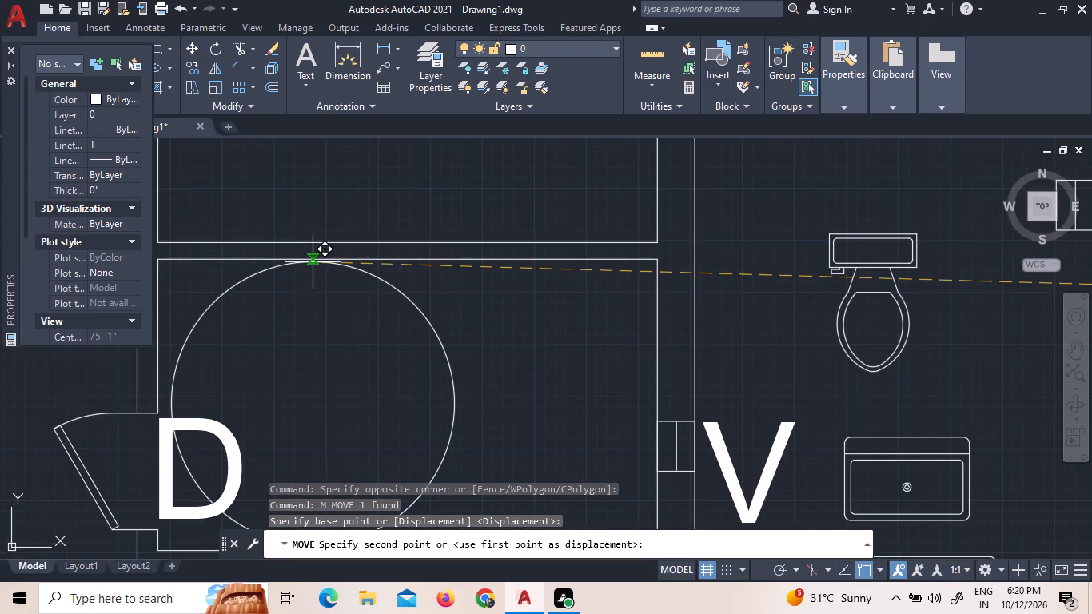
left_click(314, 263)
scroll(337, 315, "down", 1)
middle_click_drag(385, 325, 401, 297)
scroll(401, 297, "down", 1)
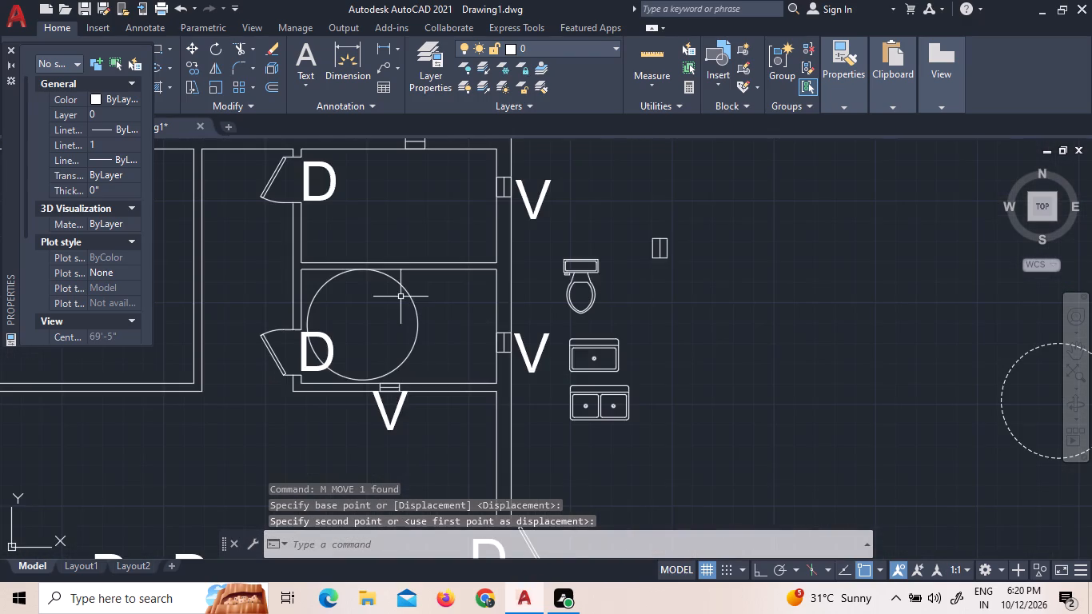
scroll(353, 382, "up", 4)
scroll(399, 372, "down", 3)
scroll(619, 381, "down", 2)
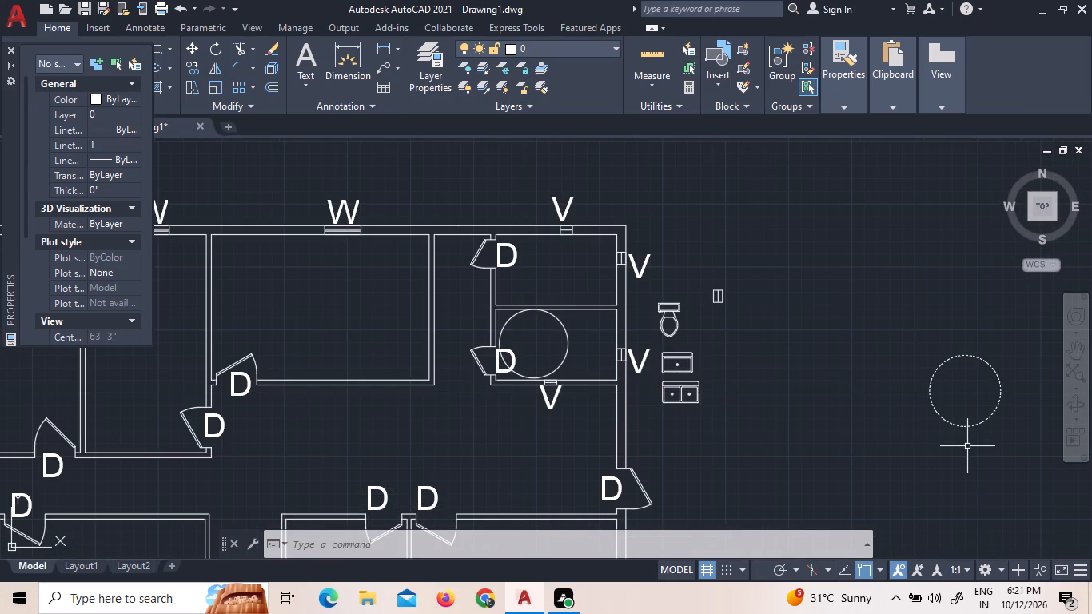
Match the properties of the hidden-line circle east of the plan onto the circle in the lower small room.
type("MA")
key("space")
left_click(990, 418)
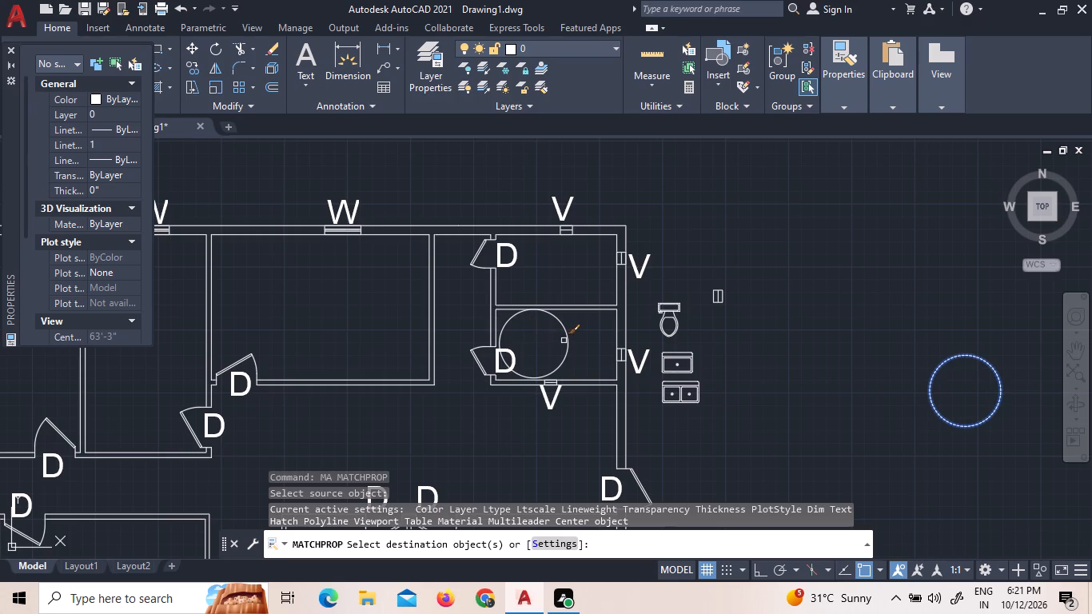
left_click(567, 337)
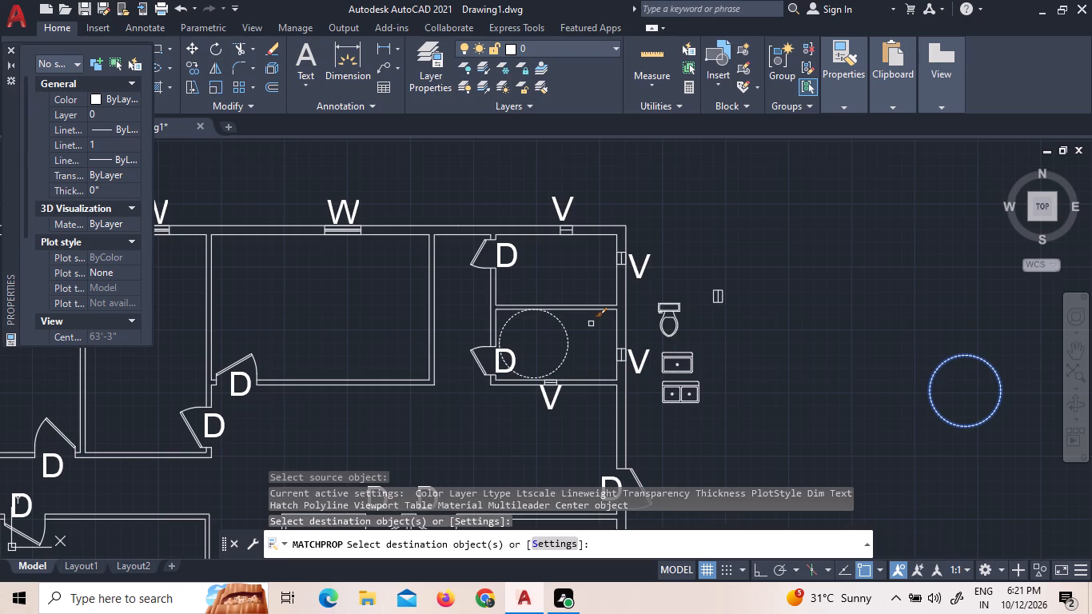
scroll(552, 381, "up", 2)
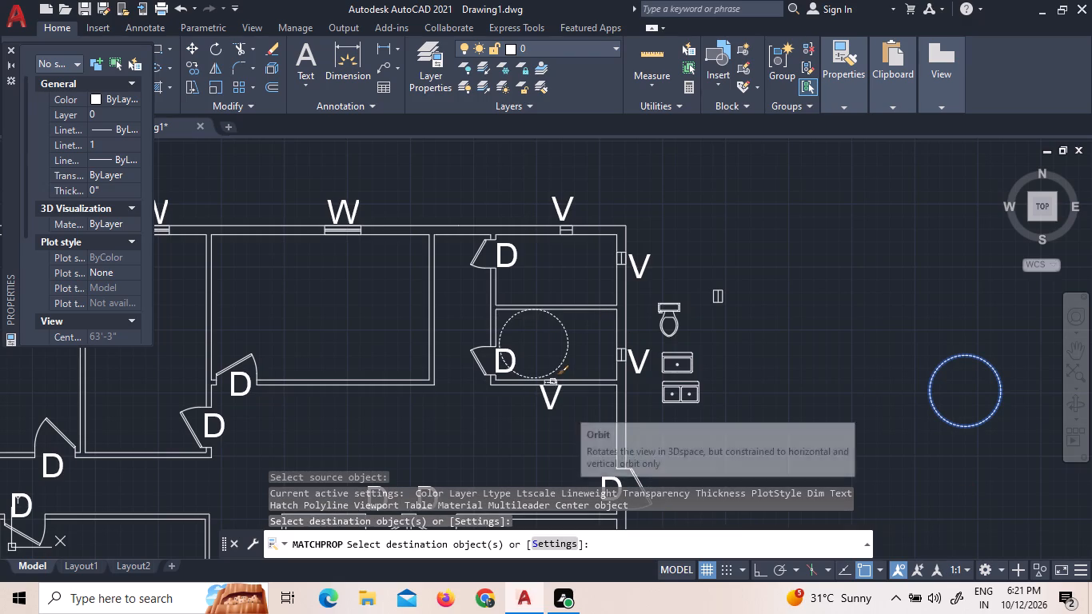
scroll(552, 381, "up", 2)
key("Escape")
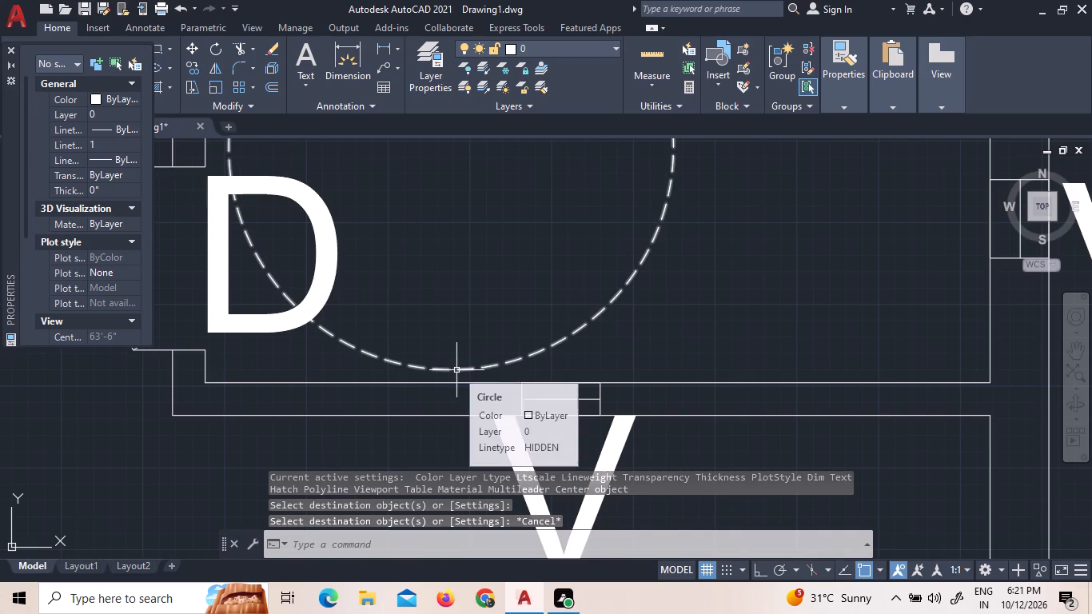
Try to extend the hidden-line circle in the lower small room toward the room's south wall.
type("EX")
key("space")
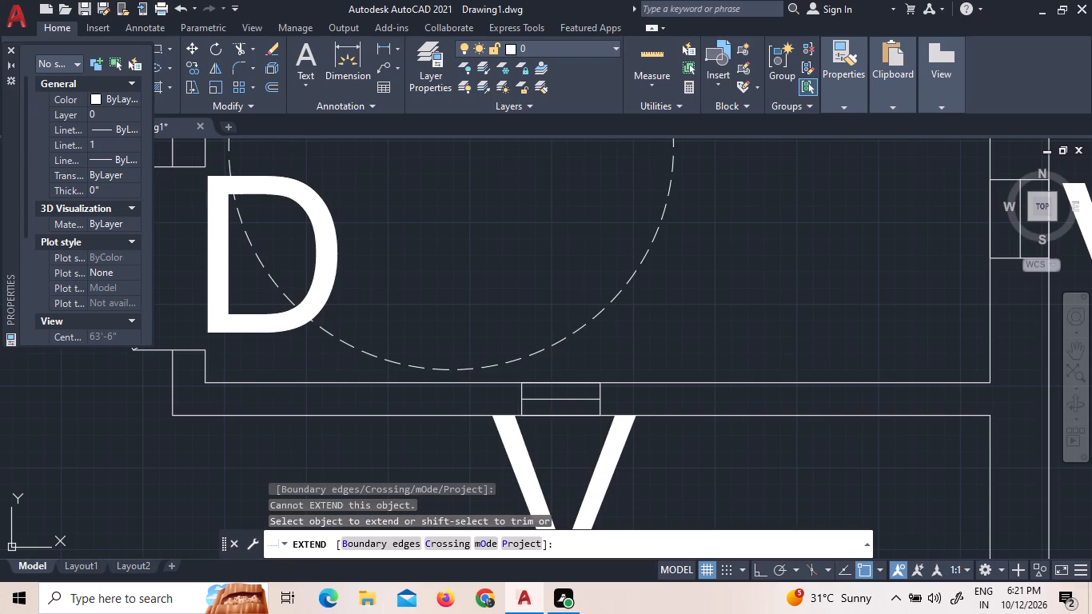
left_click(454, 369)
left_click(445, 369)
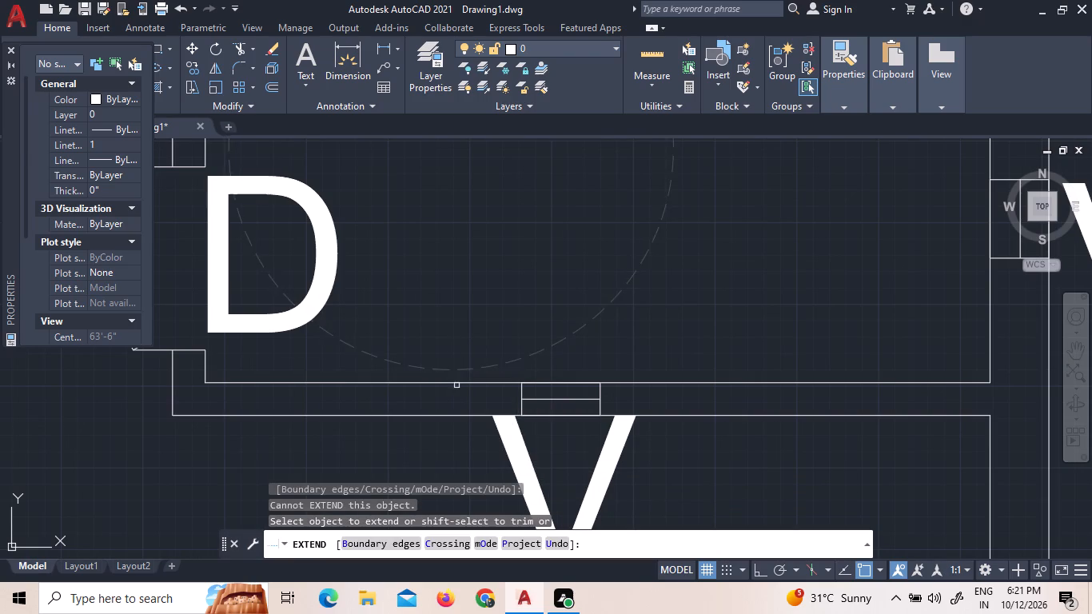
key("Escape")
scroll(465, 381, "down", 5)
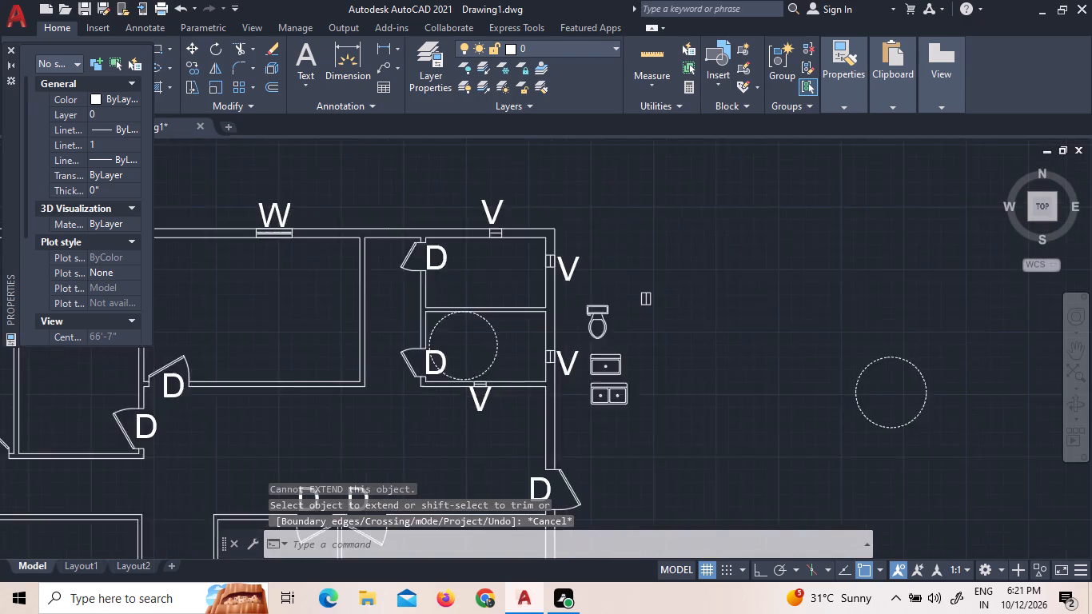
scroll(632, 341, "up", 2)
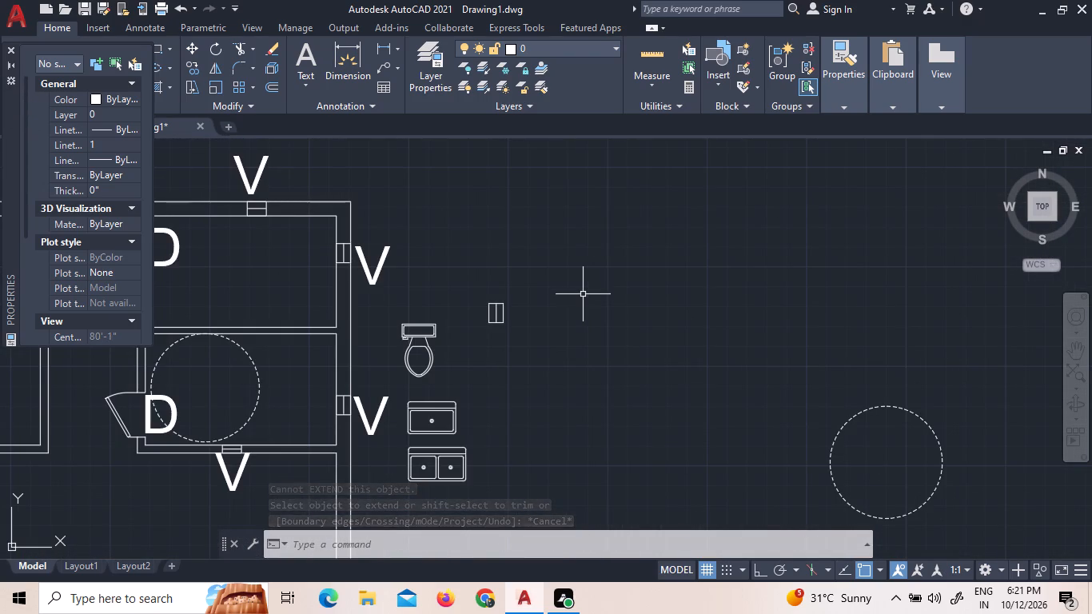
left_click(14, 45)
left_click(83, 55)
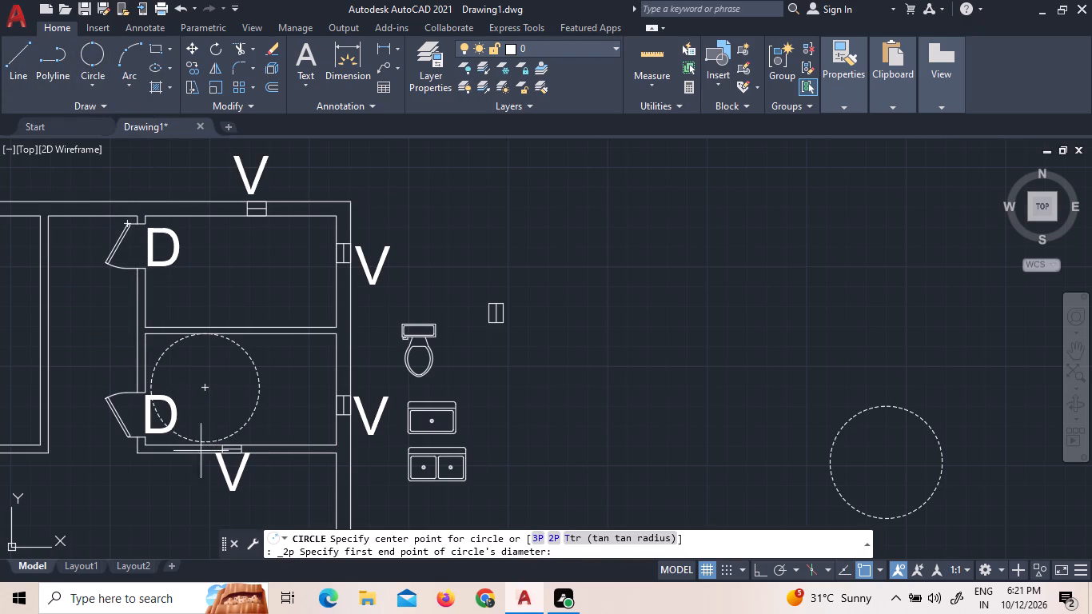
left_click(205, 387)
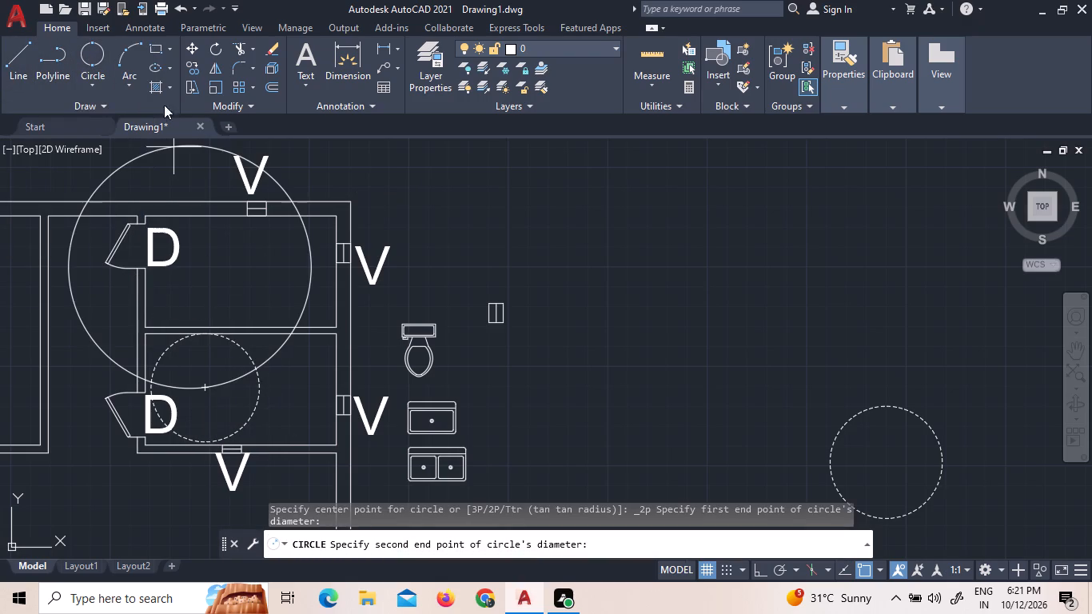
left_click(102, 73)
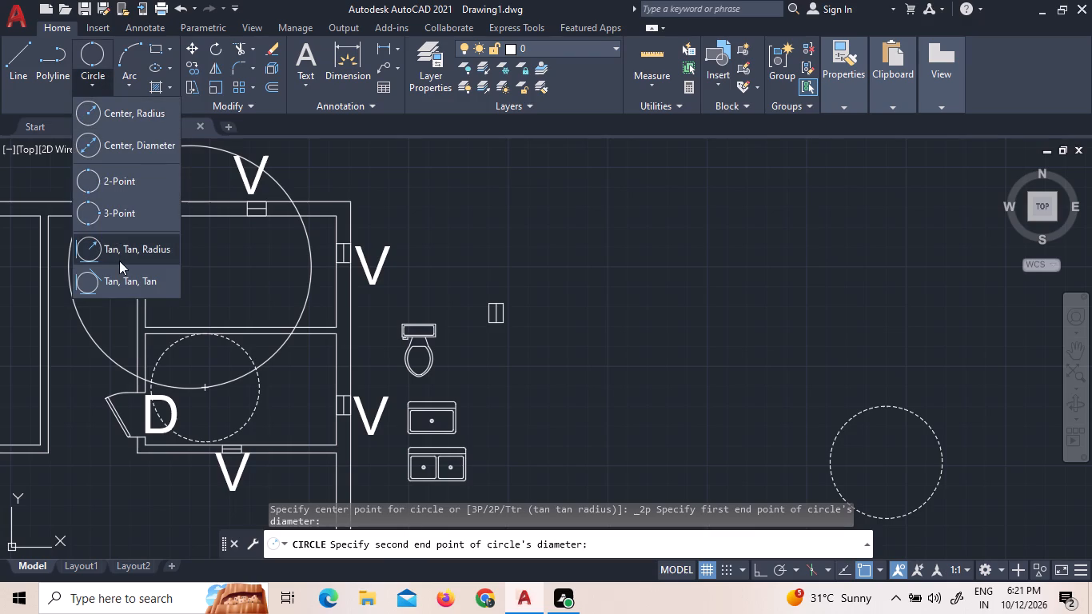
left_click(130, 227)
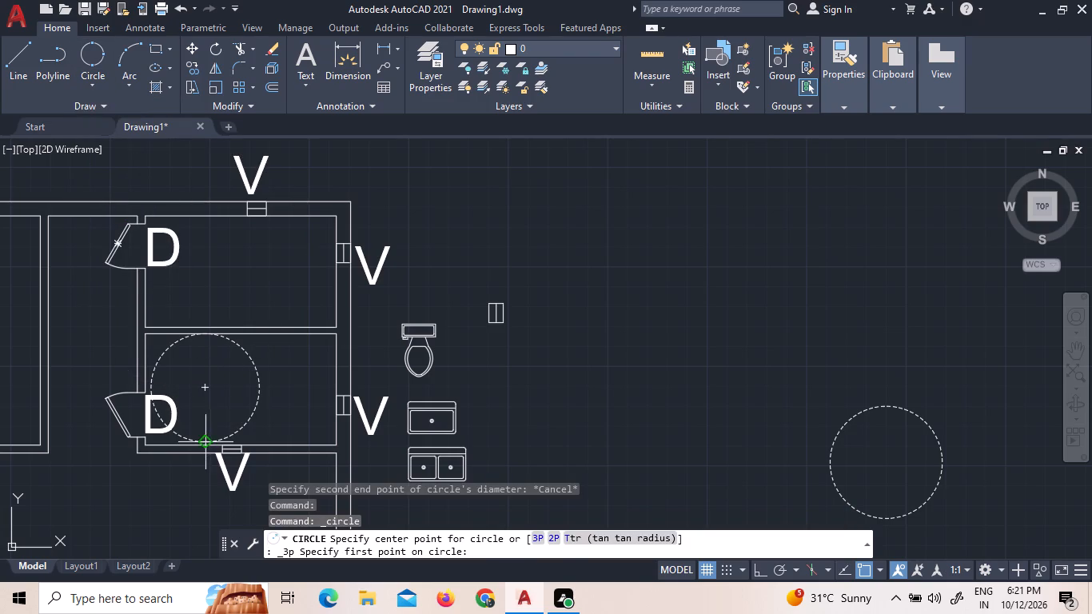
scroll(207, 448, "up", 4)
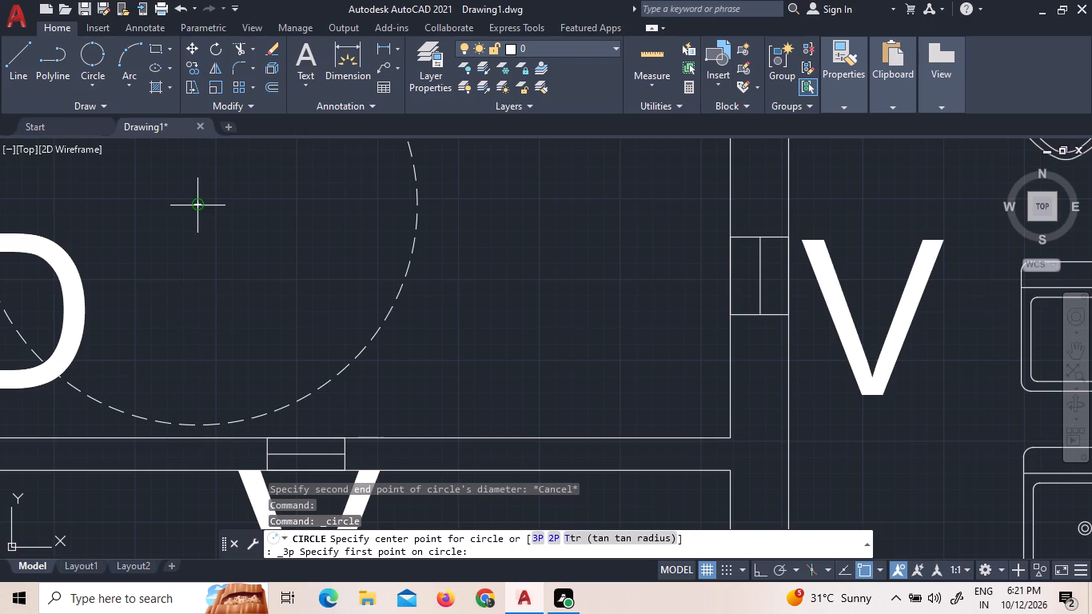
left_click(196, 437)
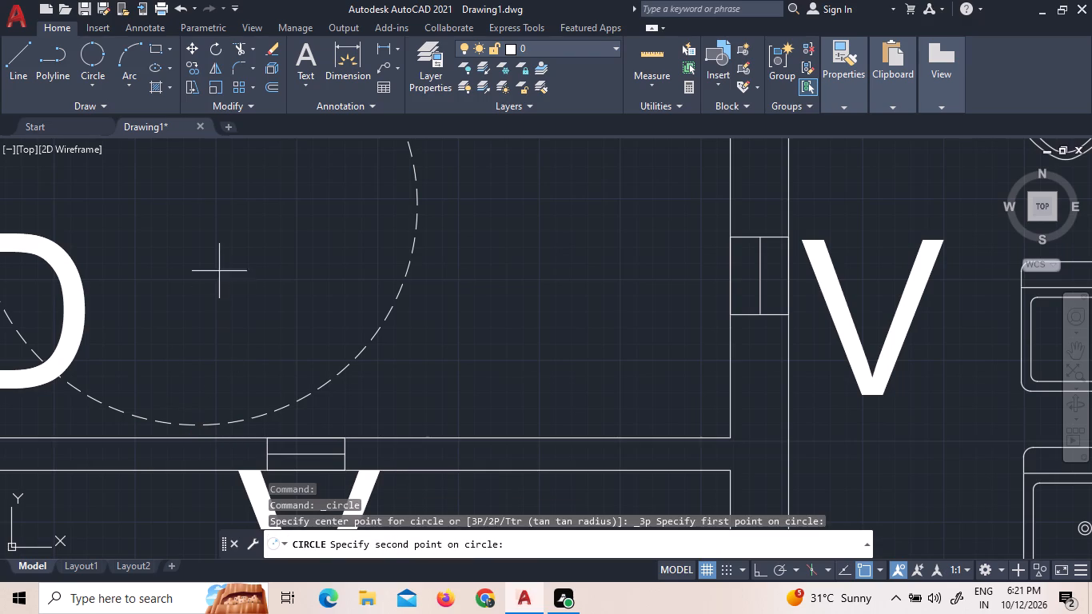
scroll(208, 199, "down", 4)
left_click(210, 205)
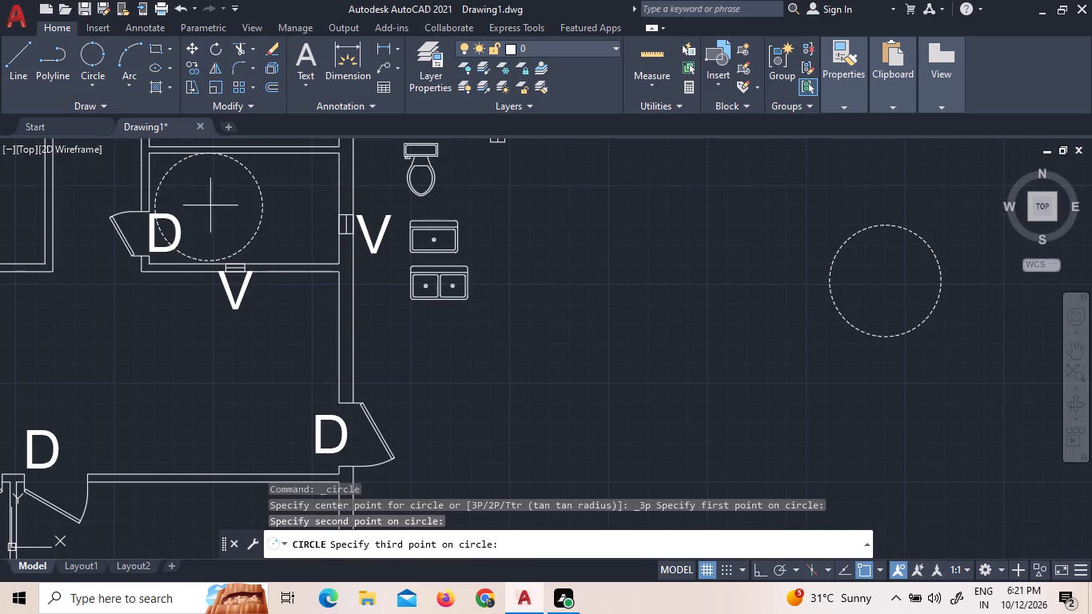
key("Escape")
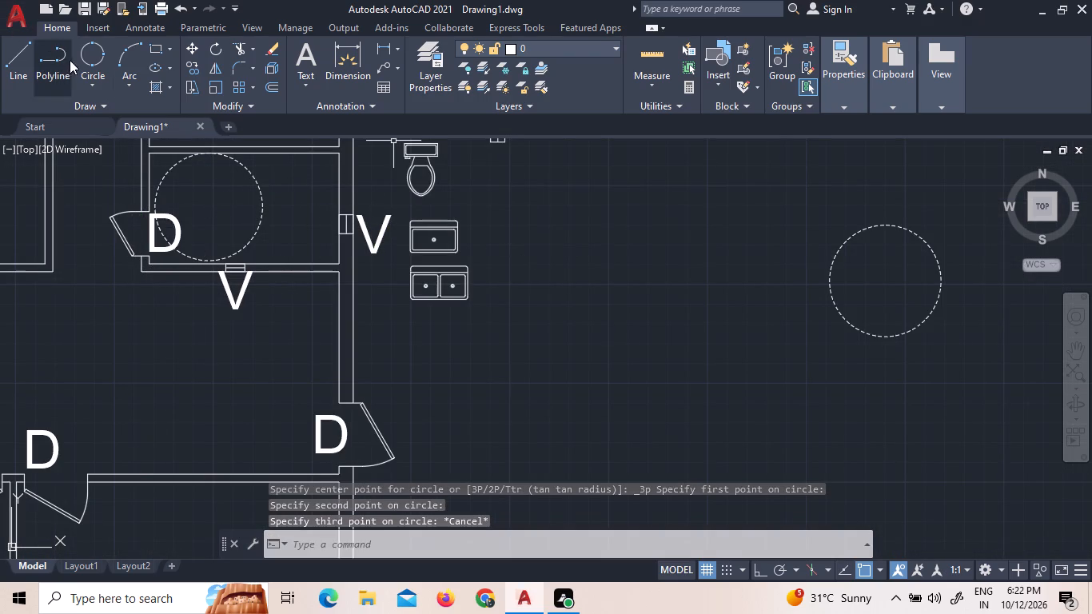
Draw a centre-radius circle with a radius of 2'11" in the empty space east of the toilet and sink fixtures.
left_click(78, 86)
left_click(103, 114)
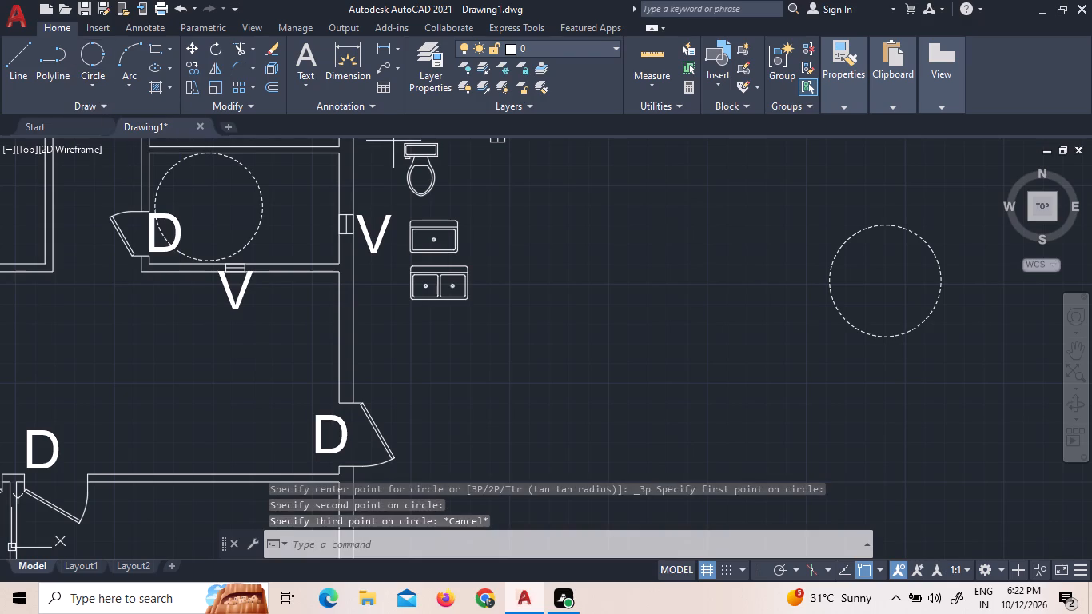
left_click(665, 276)
type("2'")
type("11\"")
key("Return")
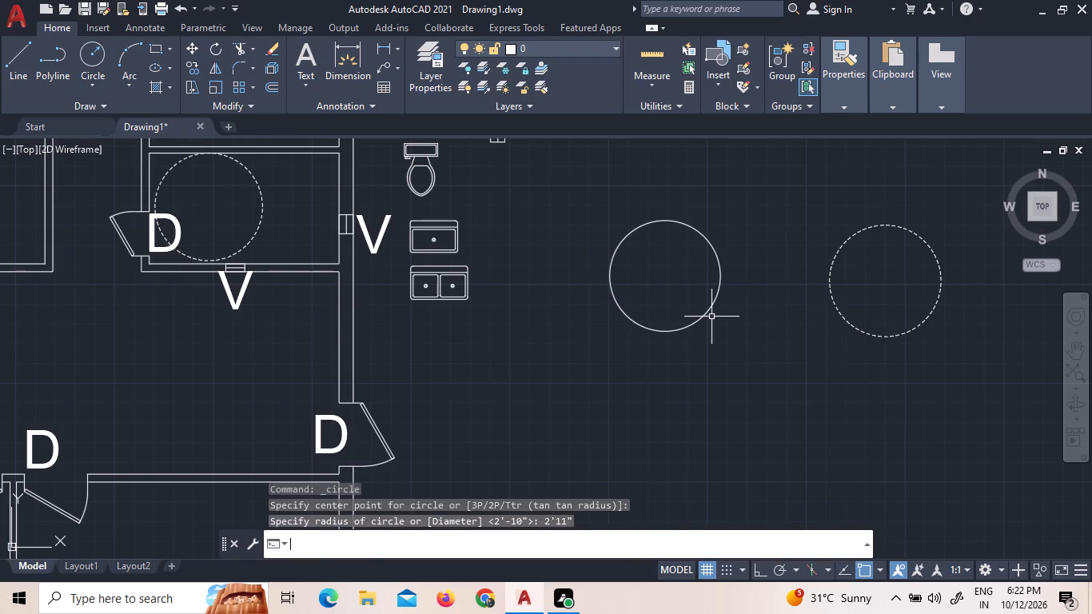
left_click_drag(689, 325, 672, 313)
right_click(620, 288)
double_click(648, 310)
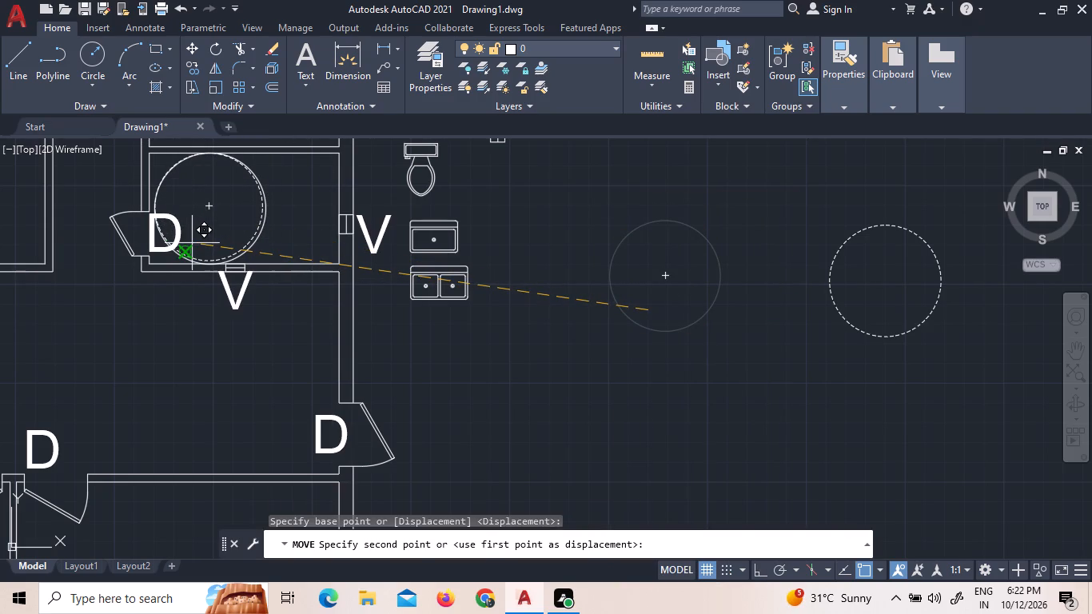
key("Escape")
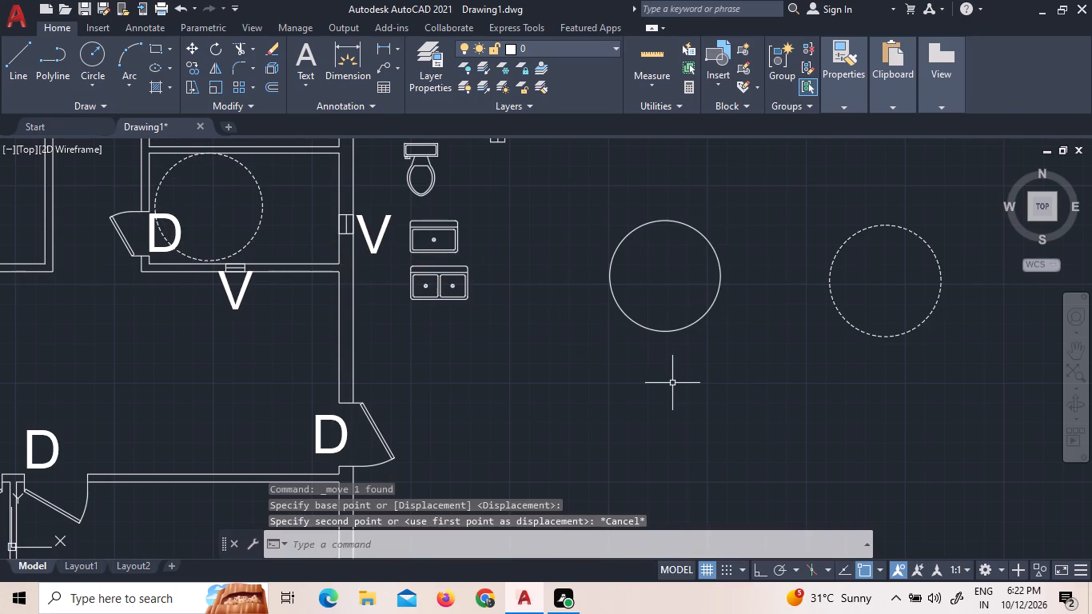
Erase the hidden-line circle in the lower small northeast room.
left_click(205, 197)
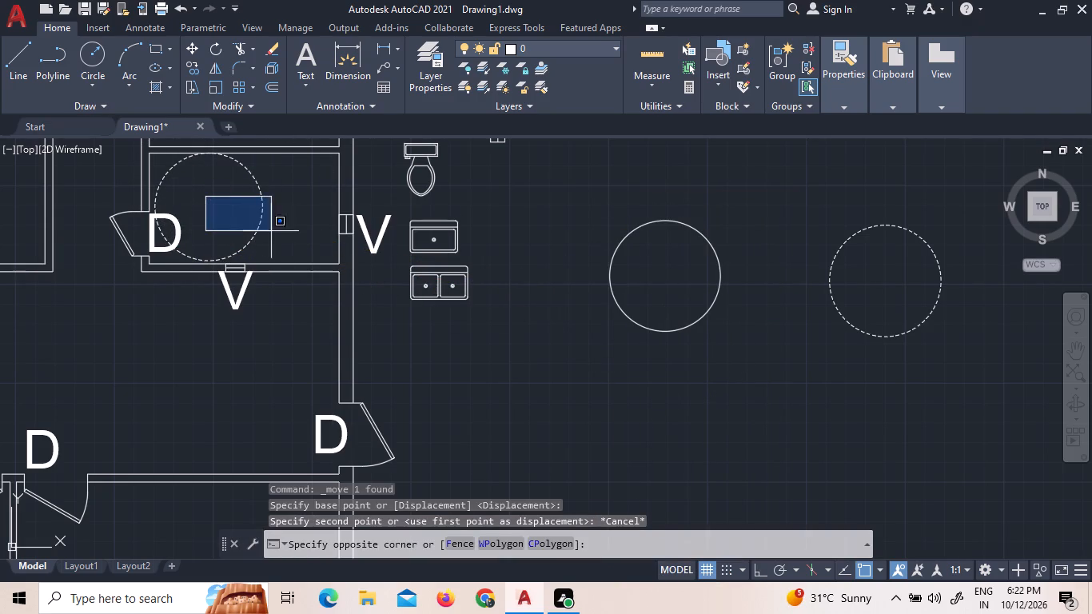
double_click(271, 231)
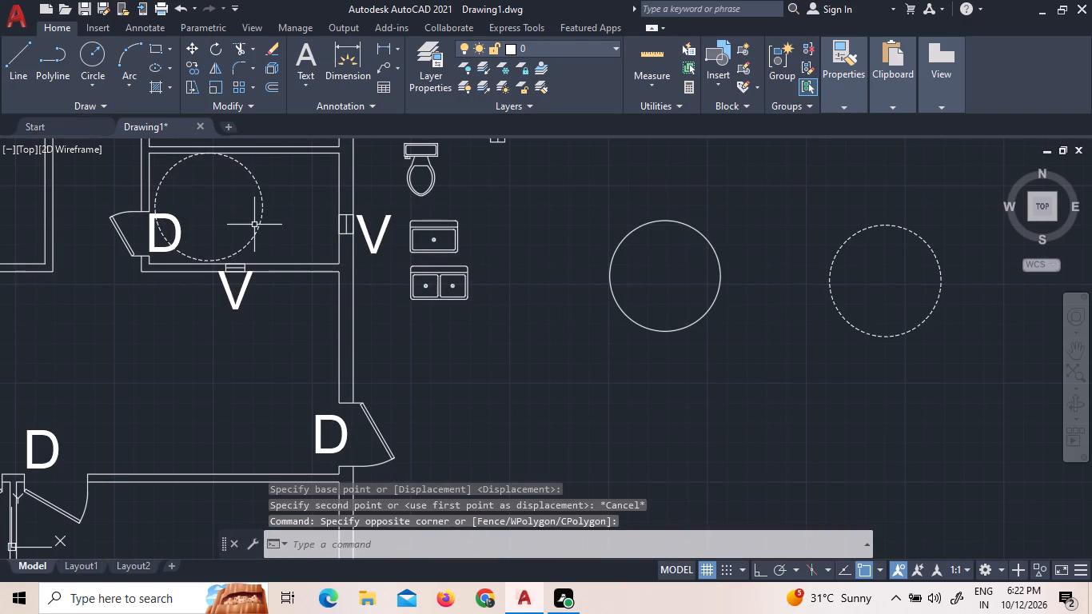
left_click(261, 225)
key("Delete")
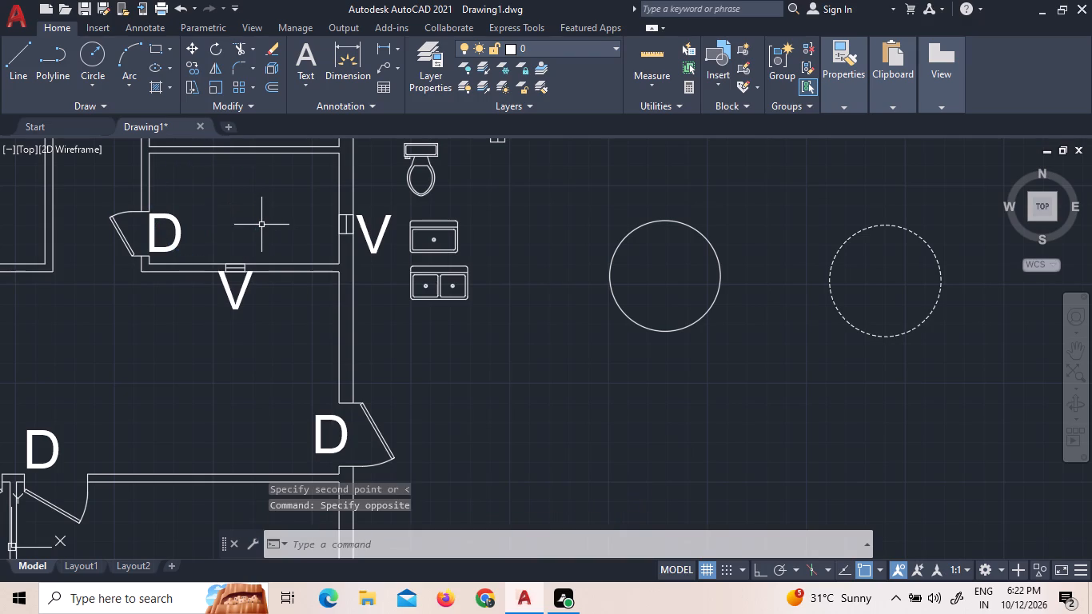
Move the new 2'11" radius circle into the lower small northeast room, against its west wall.
left_click_drag(665, 317, 597, 304)
left_click(524, 287)
right_click(524, 287)
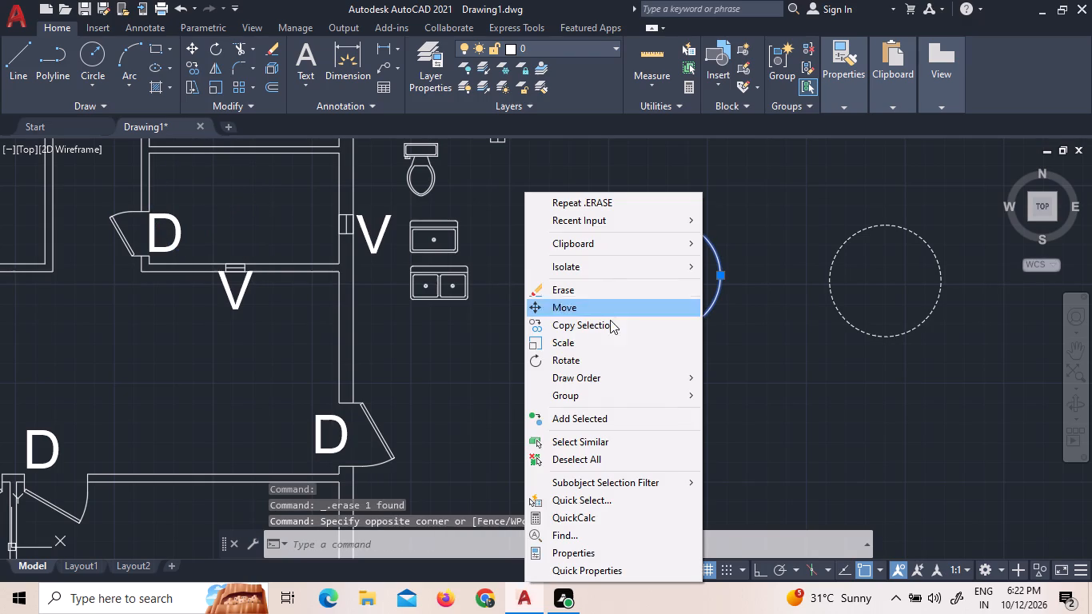
left_click(578, 309)
left_click(619, 313)
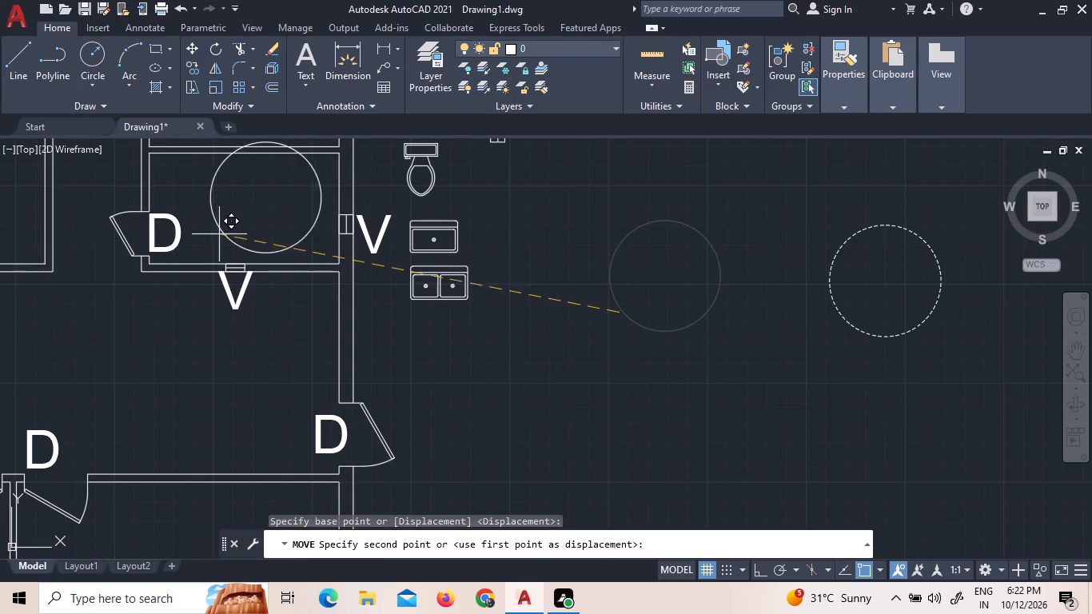
scroll(189, 241, "up", 1)
scroll(169, 253, "down", 1)
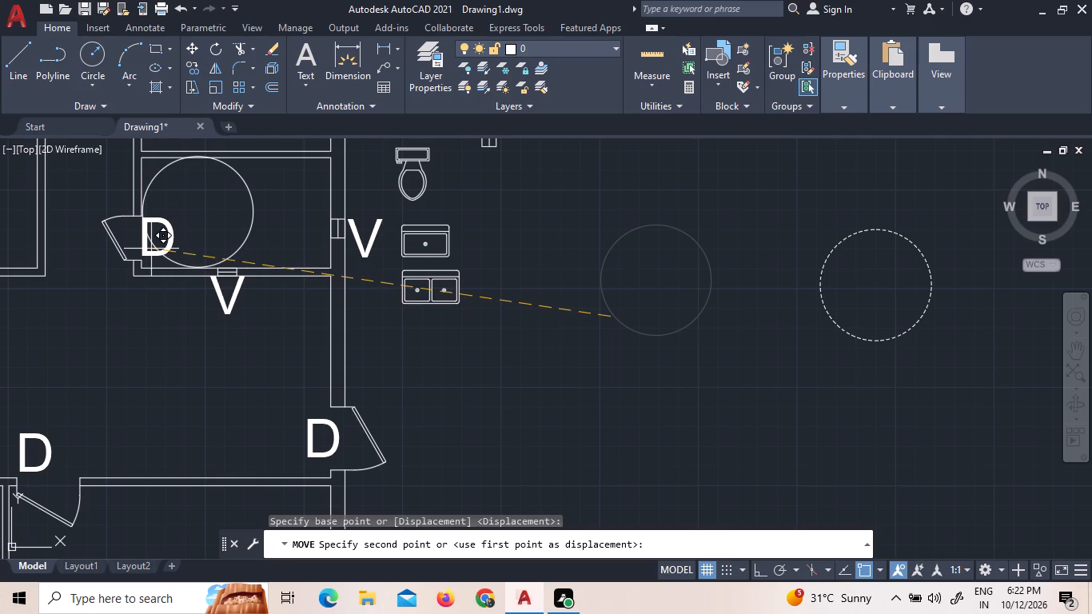
scroll(151, 249, "up", 1)
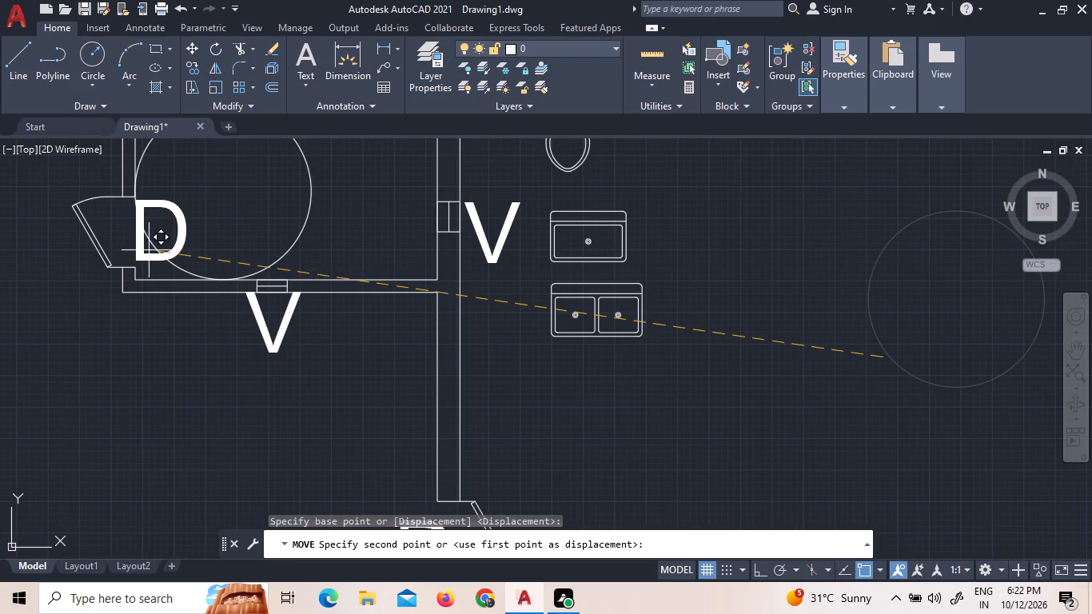
left_click(149, 251)
Move the circle by its top point up onto the partition wall line of the lower small room.
scroll(153, 249, "down", 3)
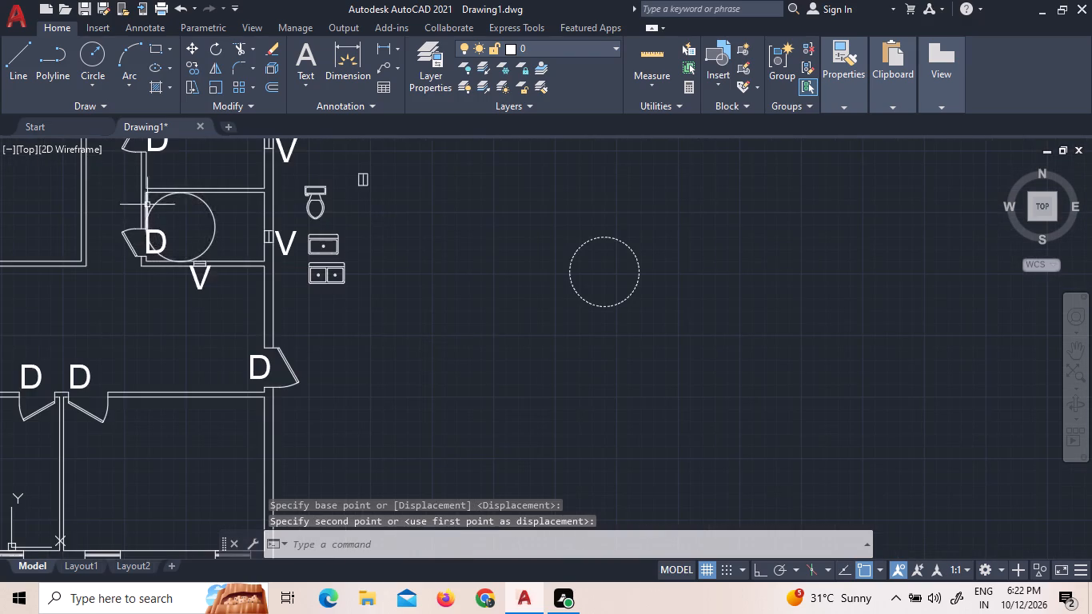
scroll(147, 205, "up", 4)
scroll(252, 147, "up", 3)
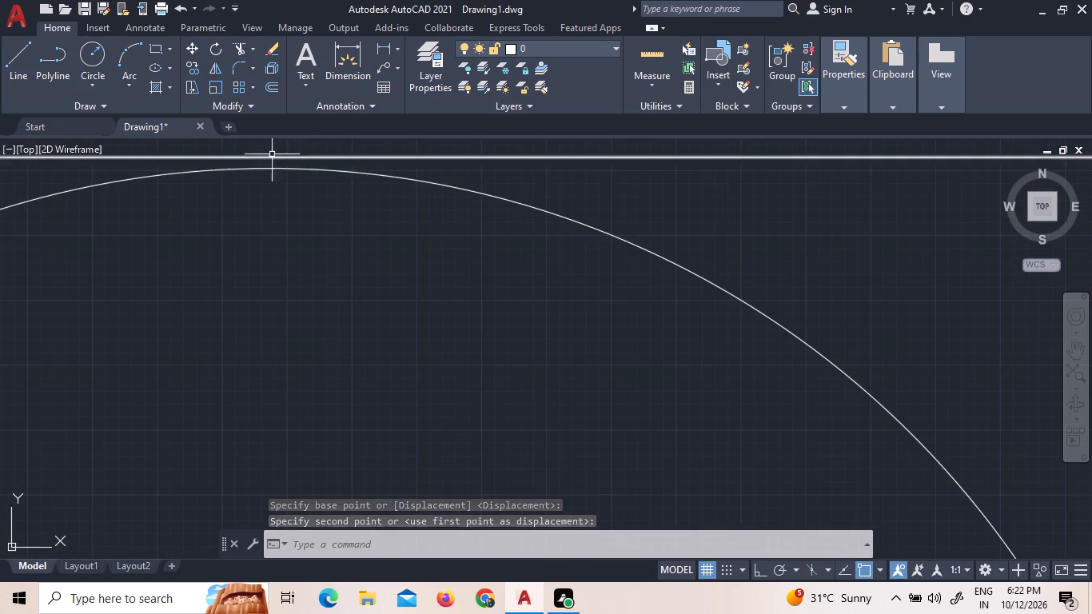
left_click(265, 167)
right_click(265, 167)
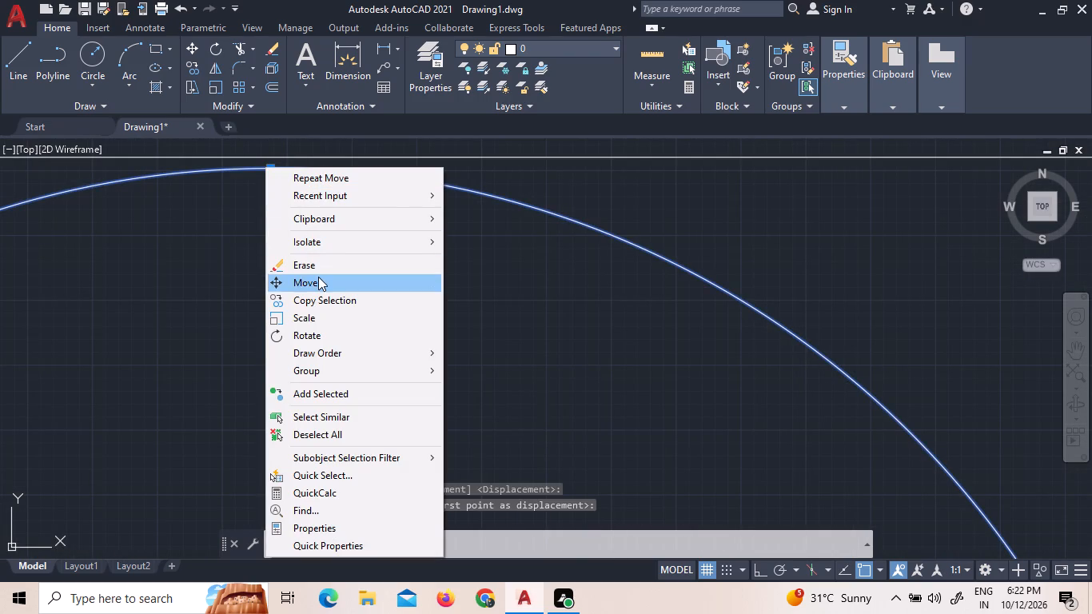
left_click(318, 277)
left_click(269, 167)
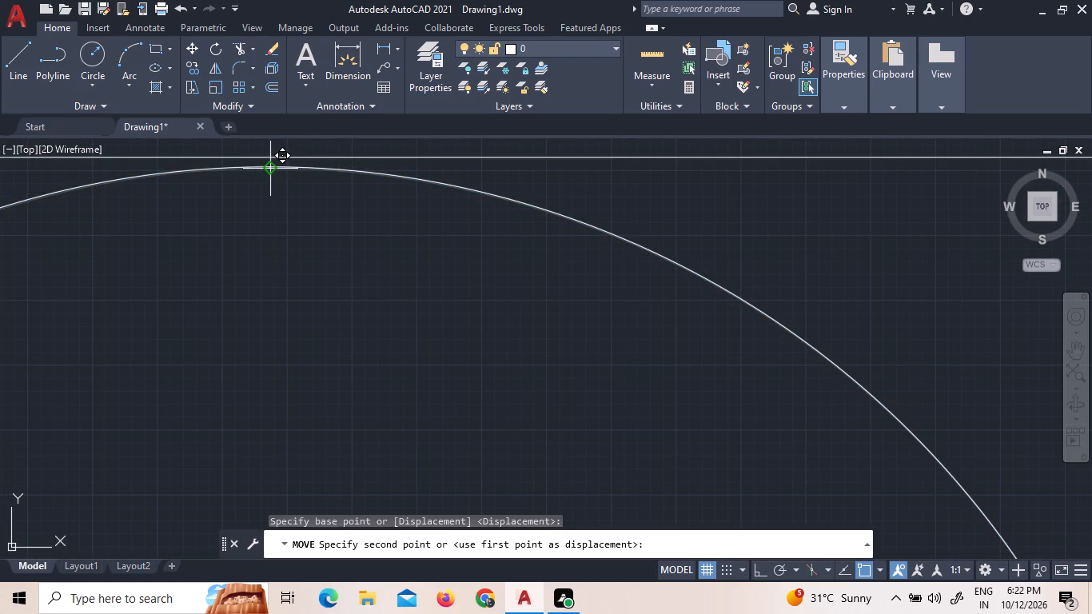
left_click(265, 158)
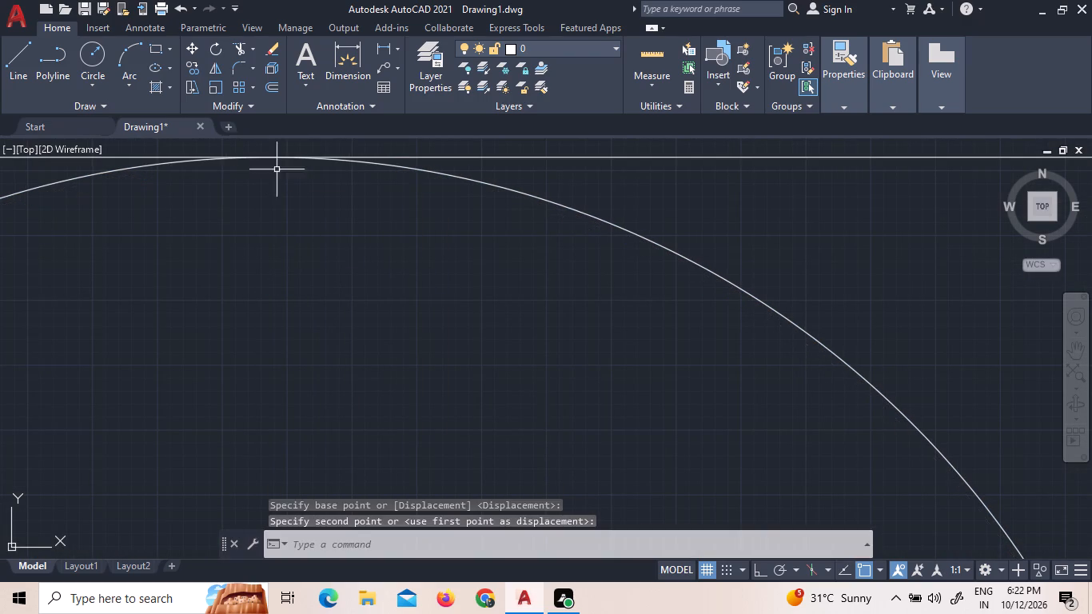
Match the properties of the hidden-line circle east of the plan onto the circle in the lower small room.
scroll(304, 193, "down", 5)
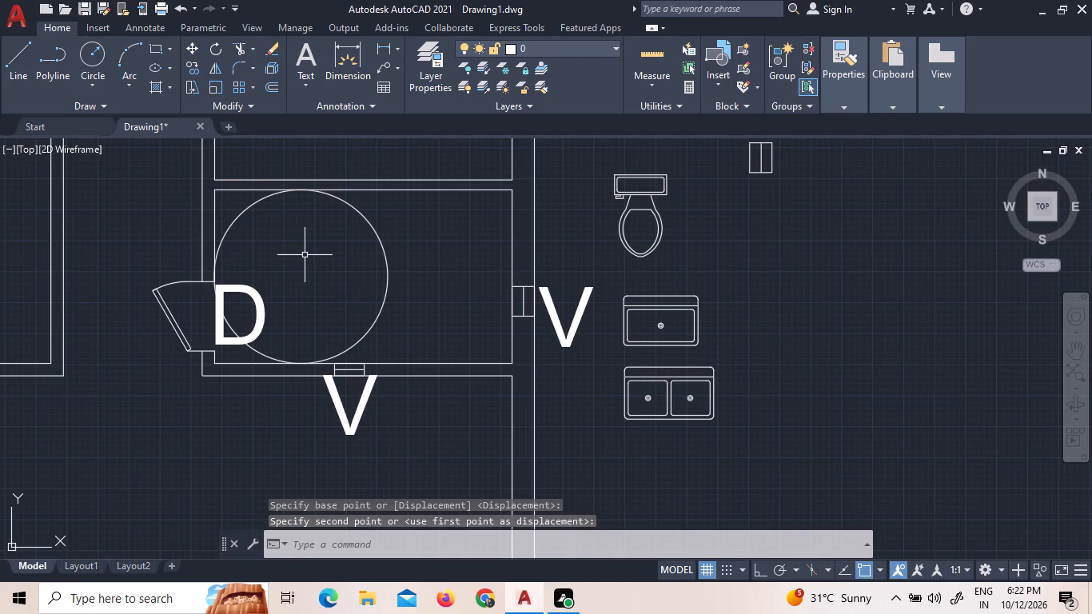
key("m")
key("a")
key("Return")
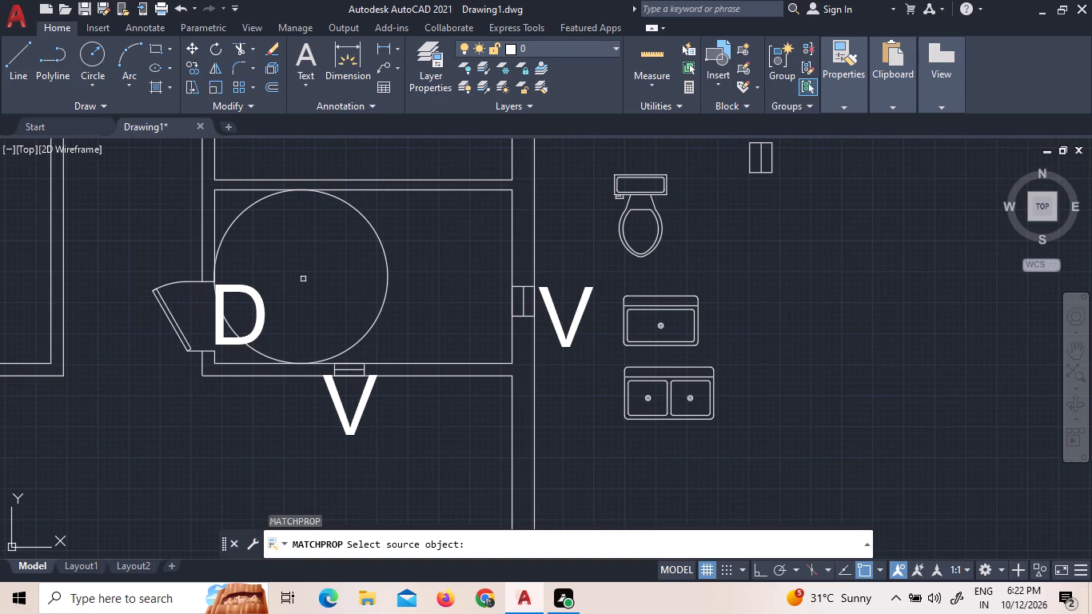
scroll(360, 282, "down", 3)
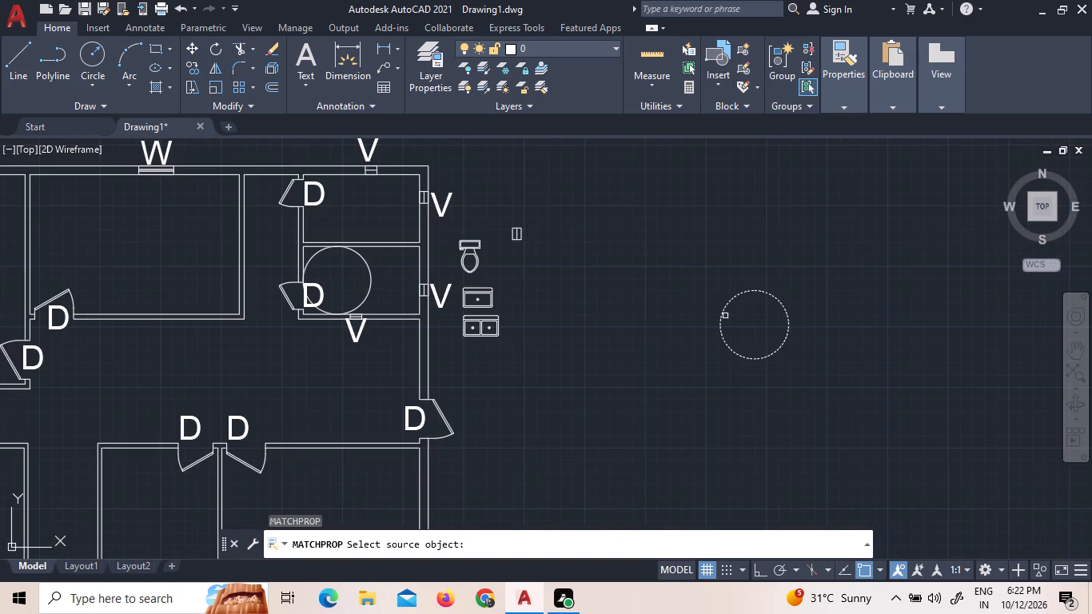
left_click(724, 314)
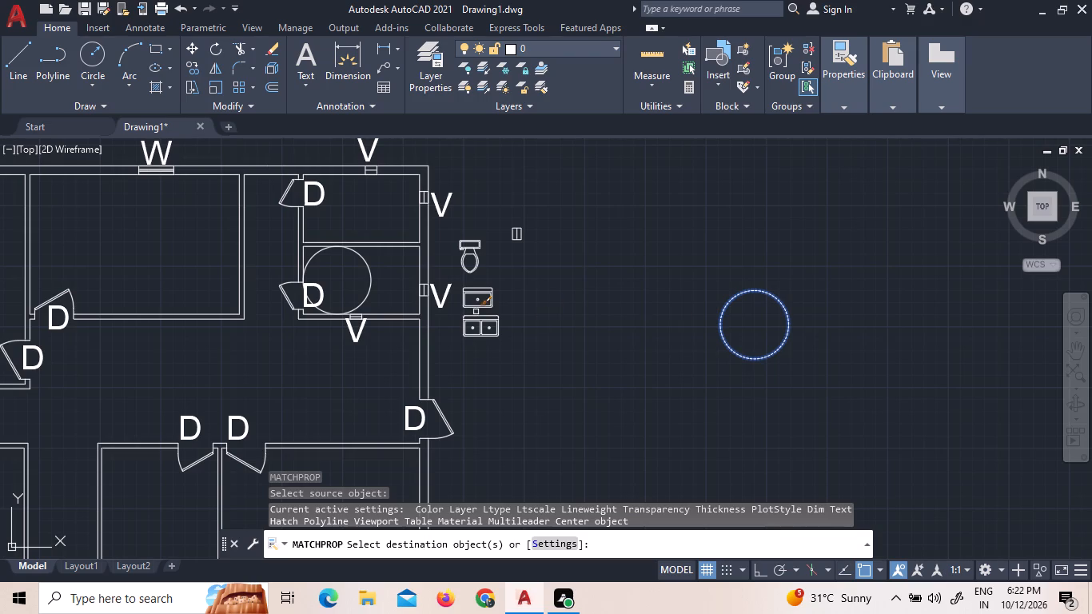
left_click(368, 288)
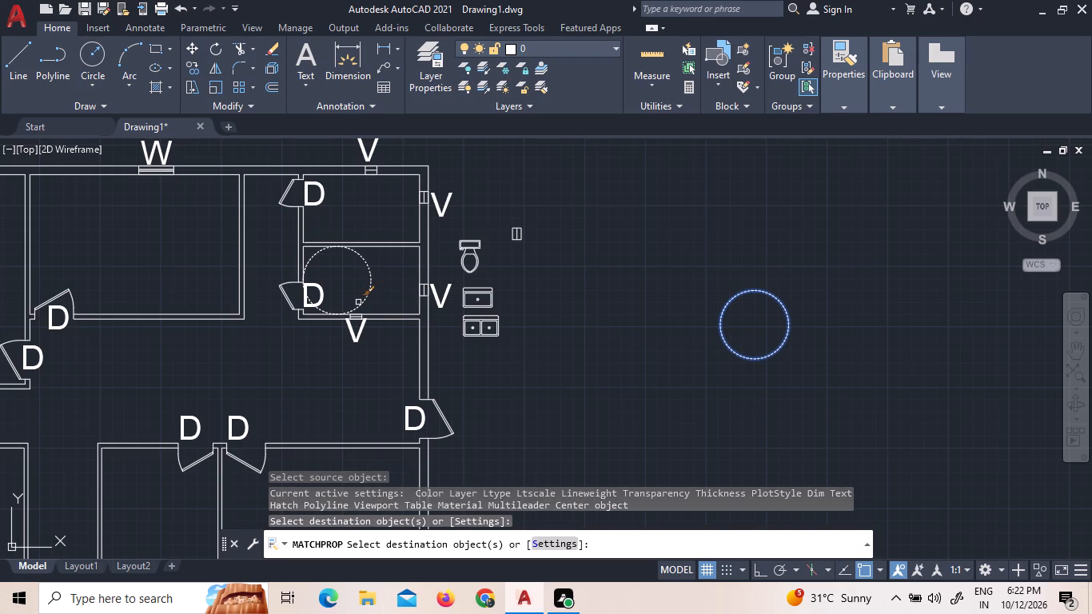
right_click(598, 323)
left_click(616, 337)
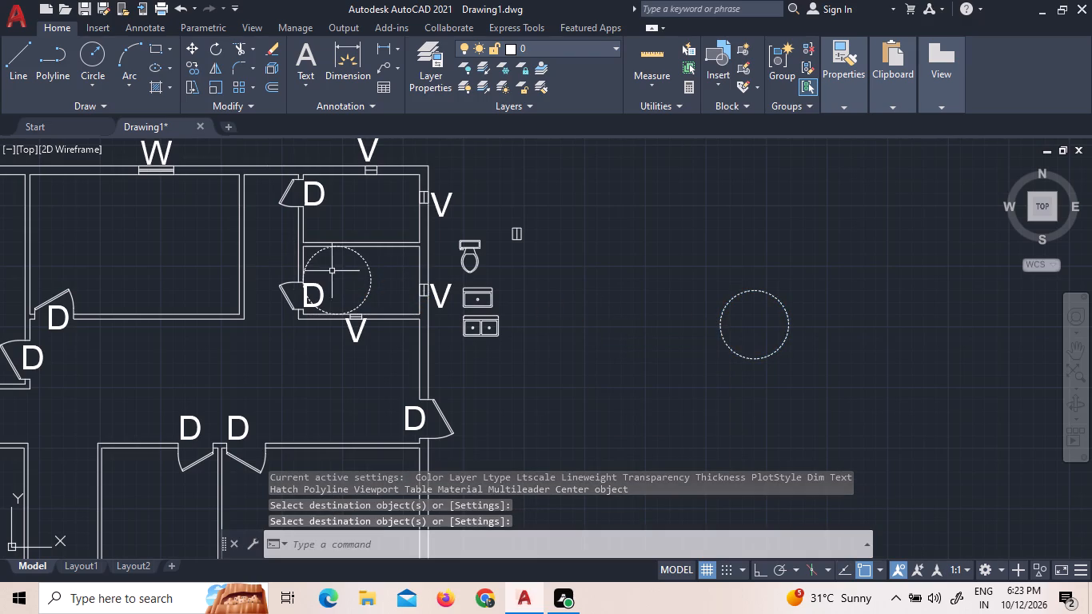
Copy the hidden-line circle from the lower small northeast room 6'-2" straight up into the upper small room.
left_click(373, 278)
right_click(373, 278)
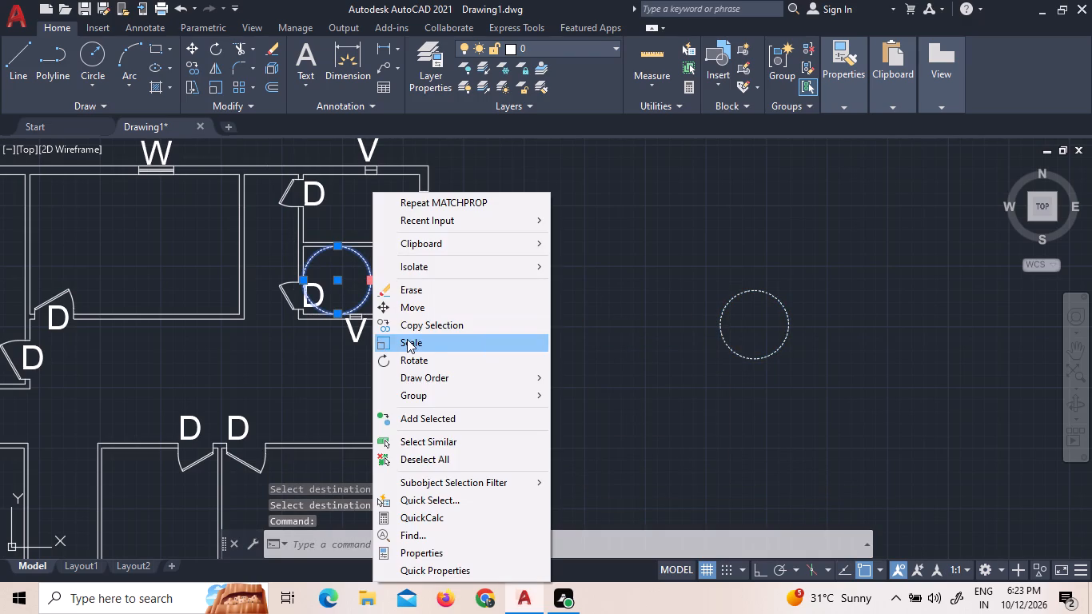
left_click(397, 327)
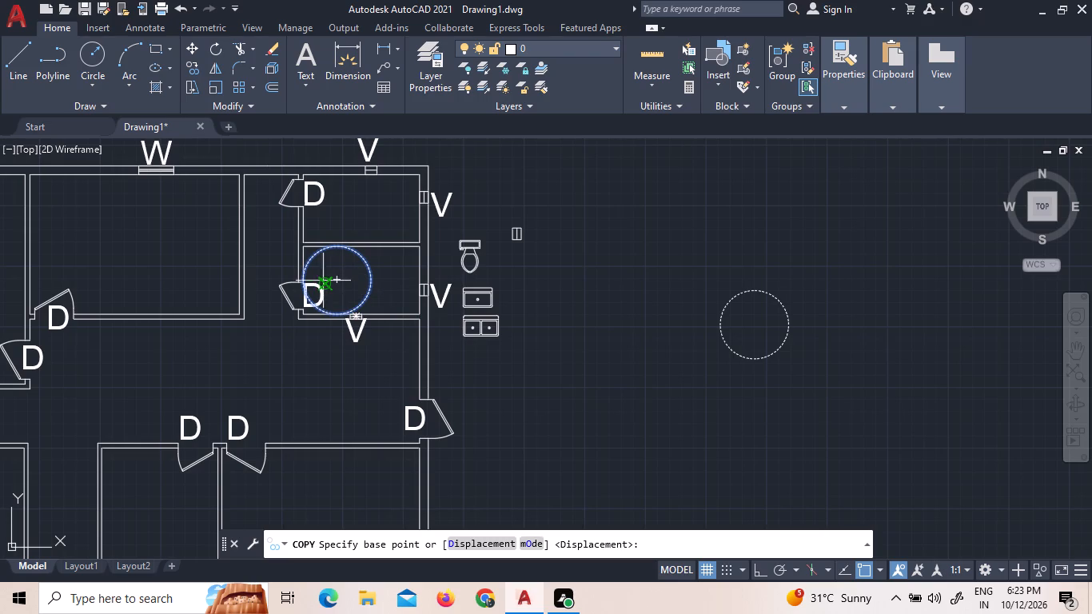
left_click(335, 283)
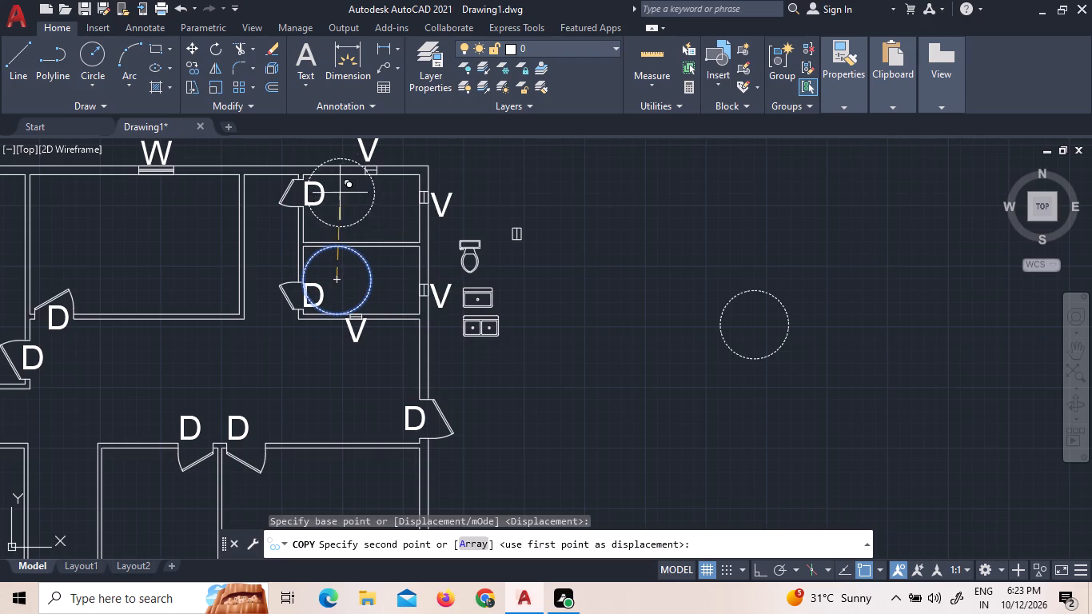
key("F8")
scroll(331, 207, "up", 1)
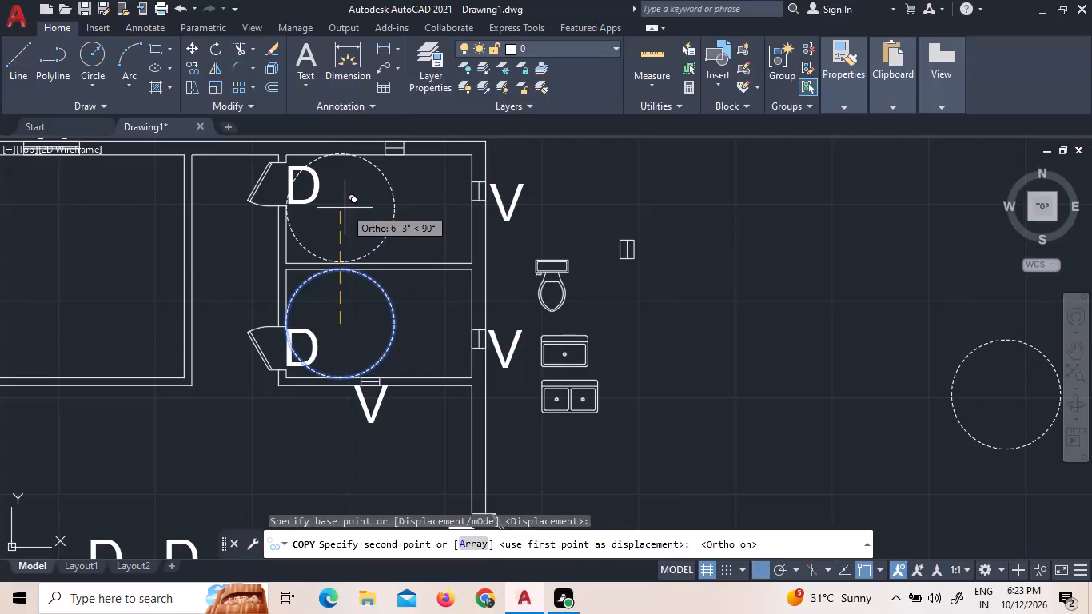
left_click(345, 209)
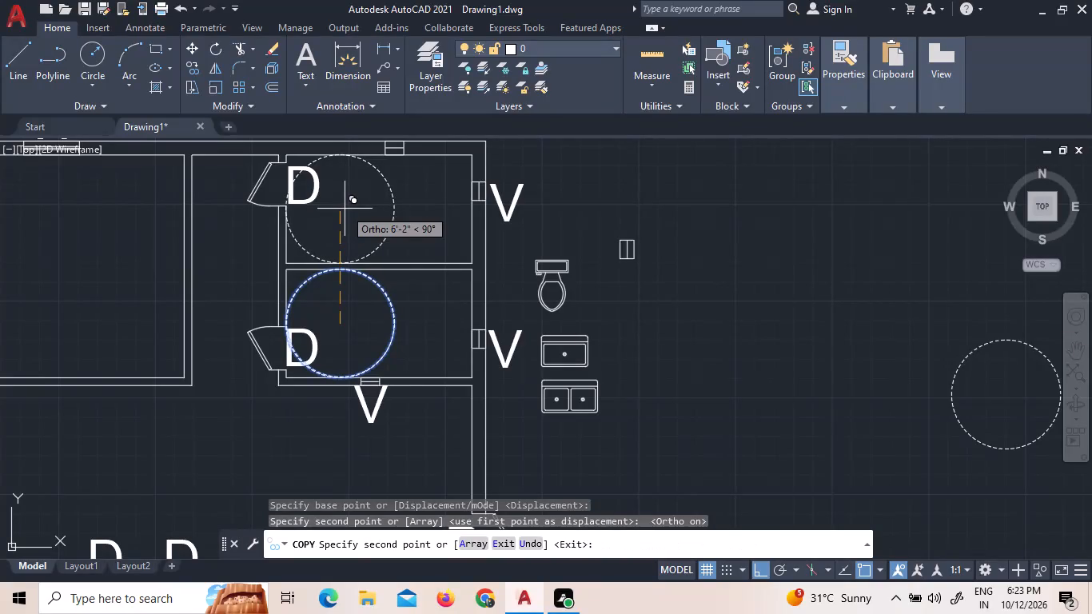
key("Escape")
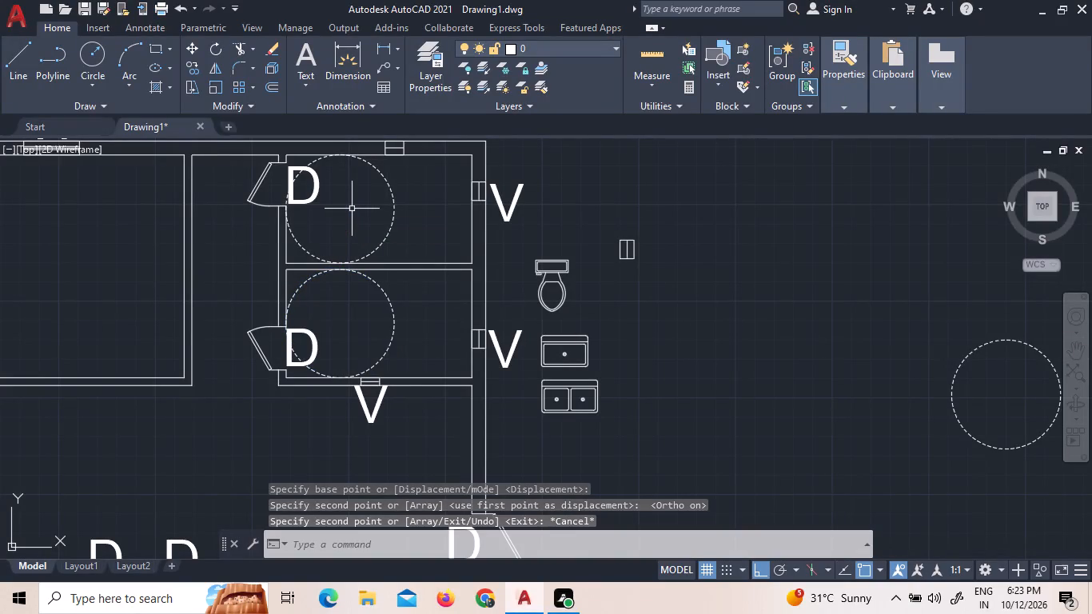
scroll(375, 254, "down", 1)
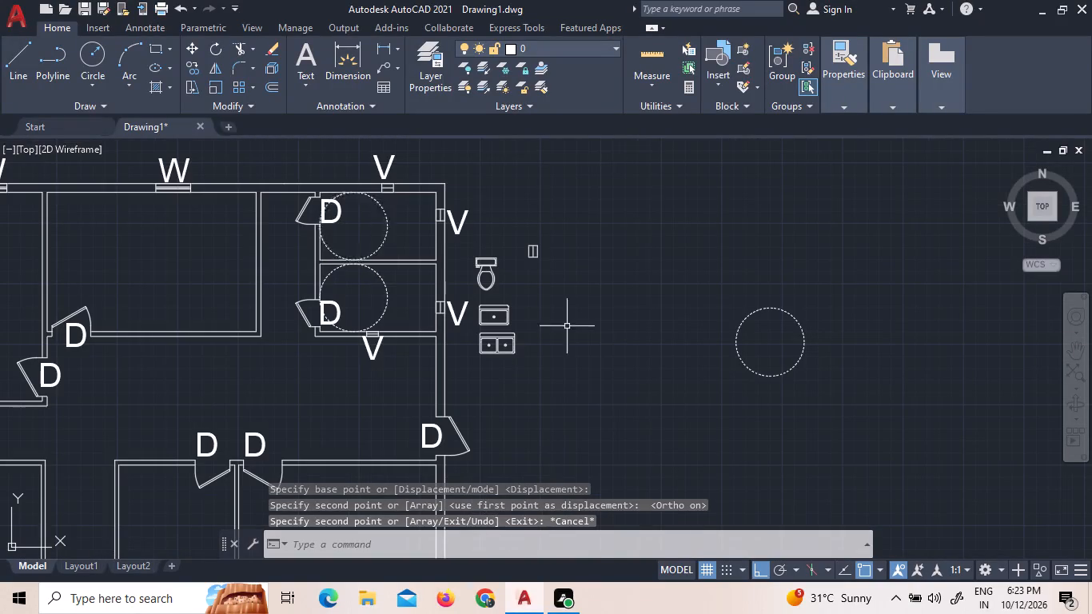
Rotate the toilet east of the plan by 270° about the outer east corner of its tank.
left_click(500, 285)
left_click(464, 277)
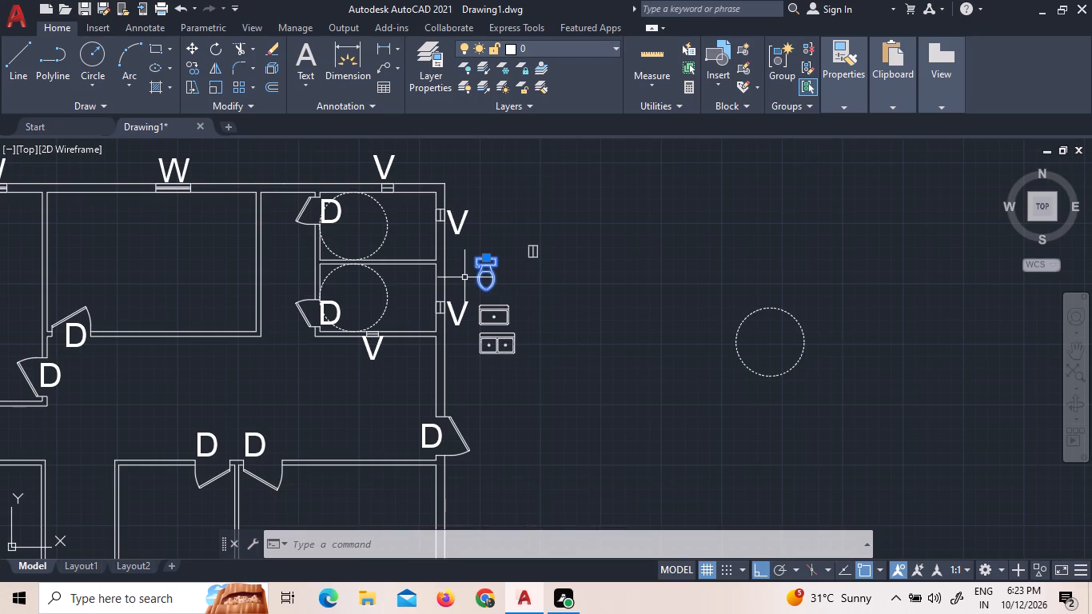
scroll(464, 310, "up", 2)
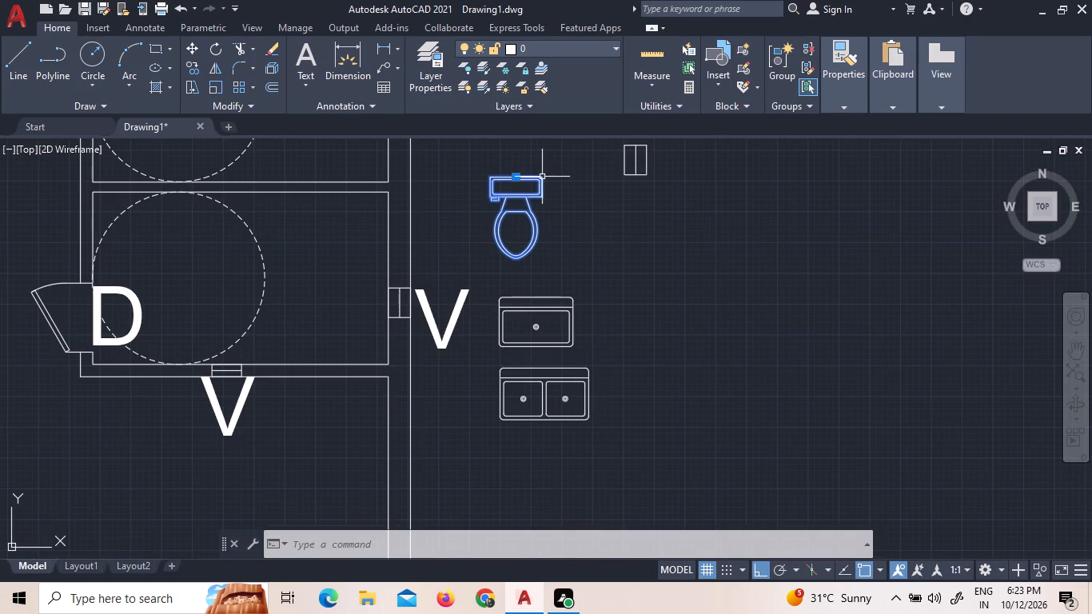
right_click(542, 177)
left_click(605, 357)
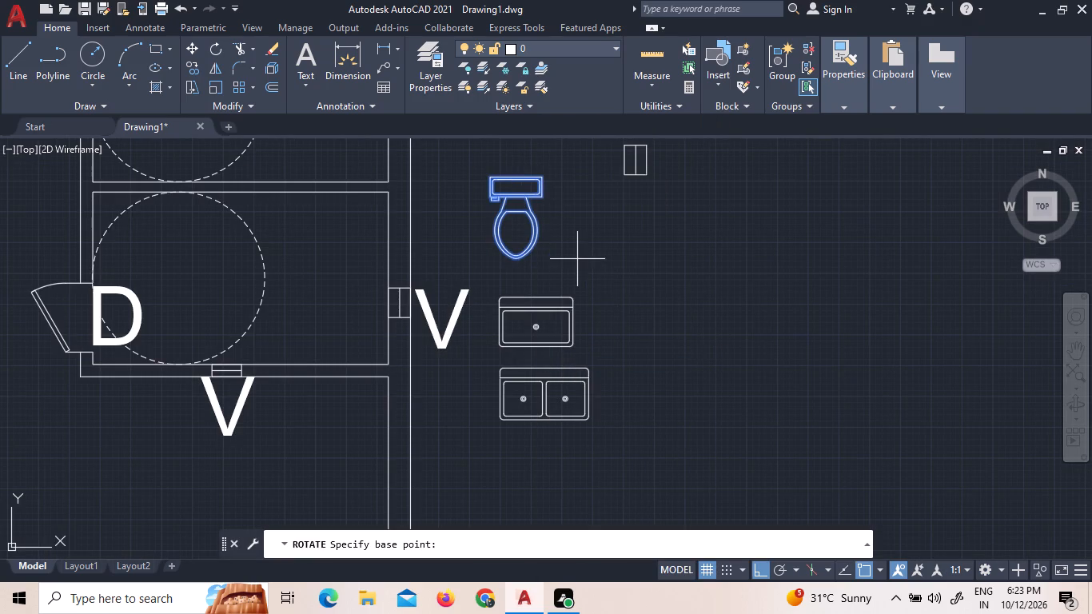
left_click(544, 177)
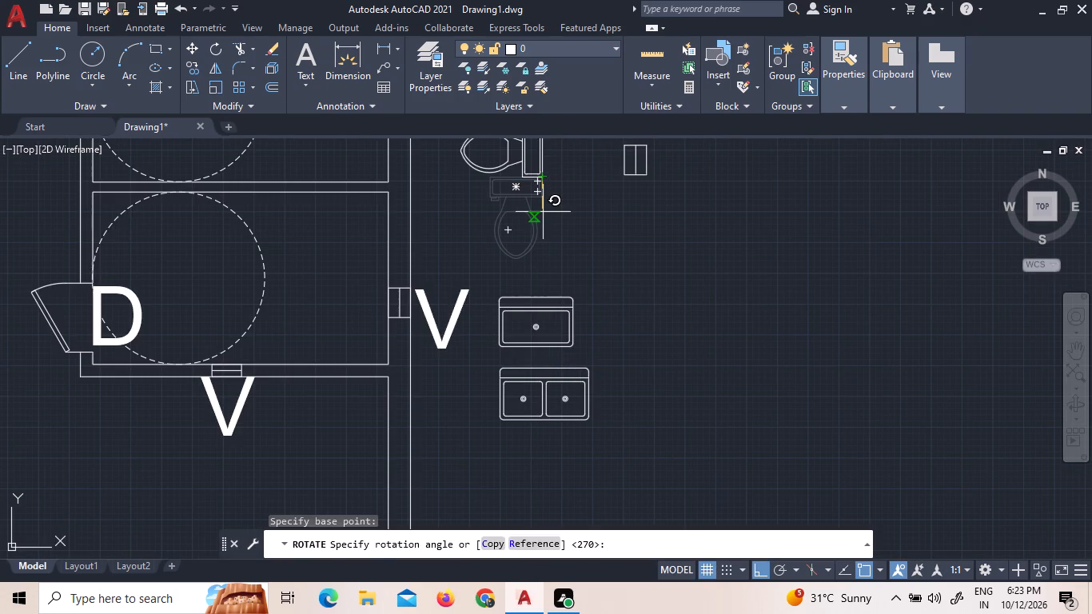
scroll(531, 216, "up", 2)
scroll(531, 216, "down", 5)
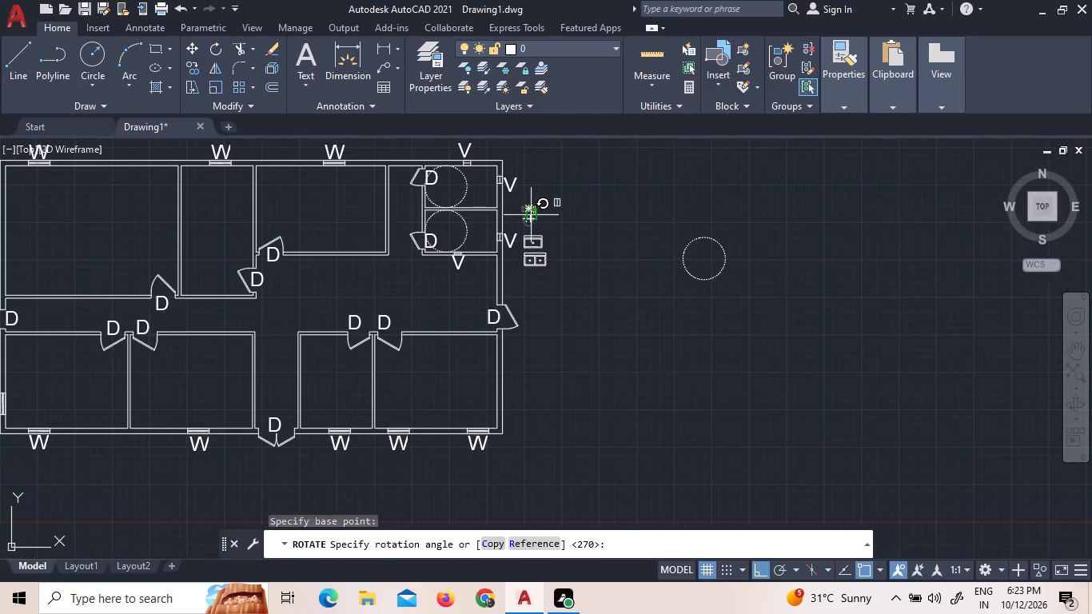
scroll(517, 177, "up", 2)
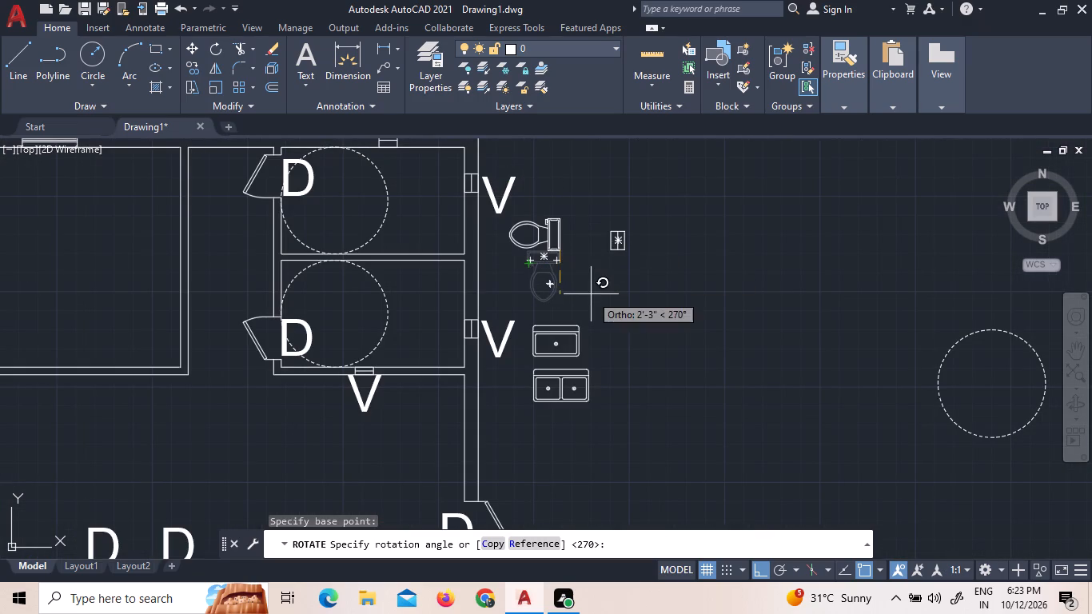
left_click(591, 294)
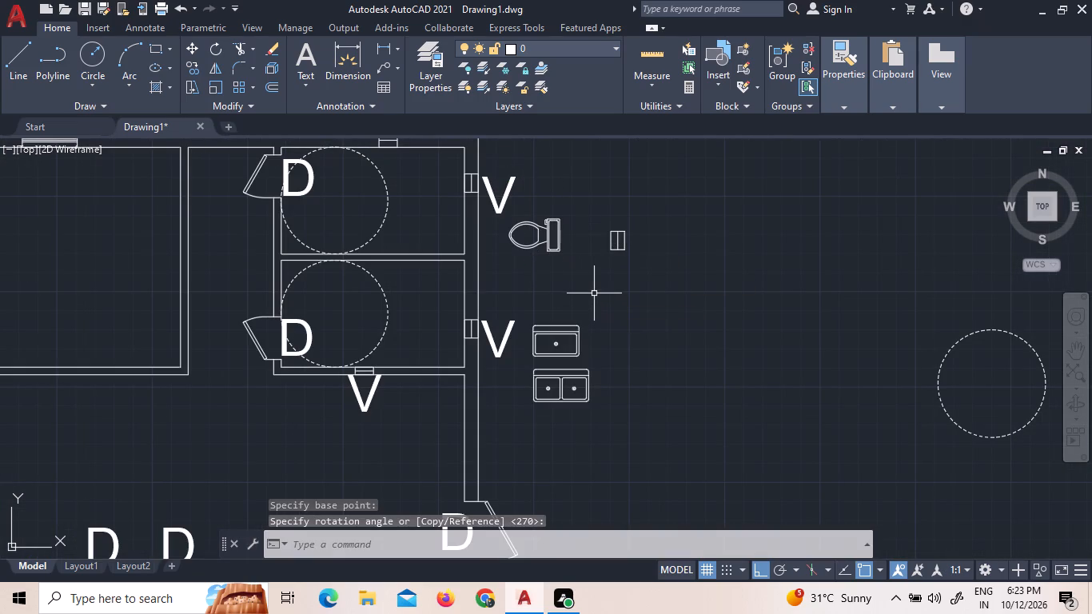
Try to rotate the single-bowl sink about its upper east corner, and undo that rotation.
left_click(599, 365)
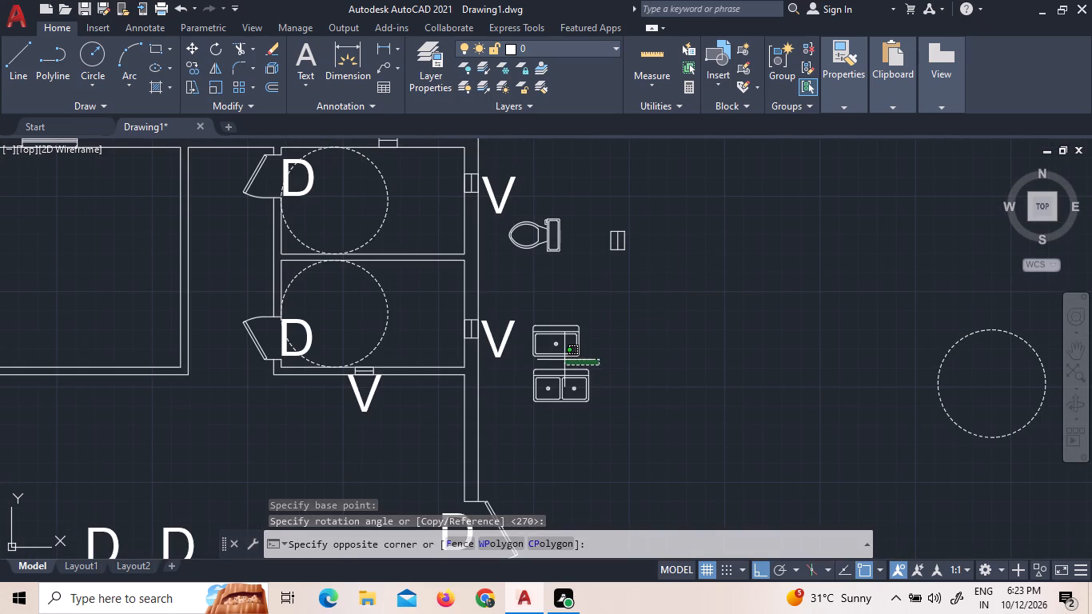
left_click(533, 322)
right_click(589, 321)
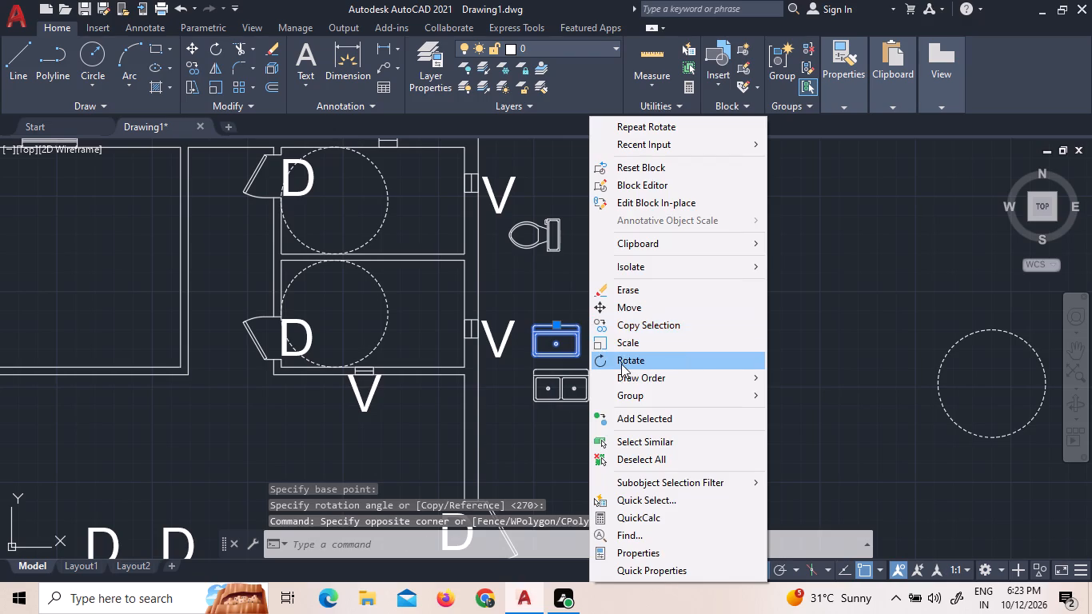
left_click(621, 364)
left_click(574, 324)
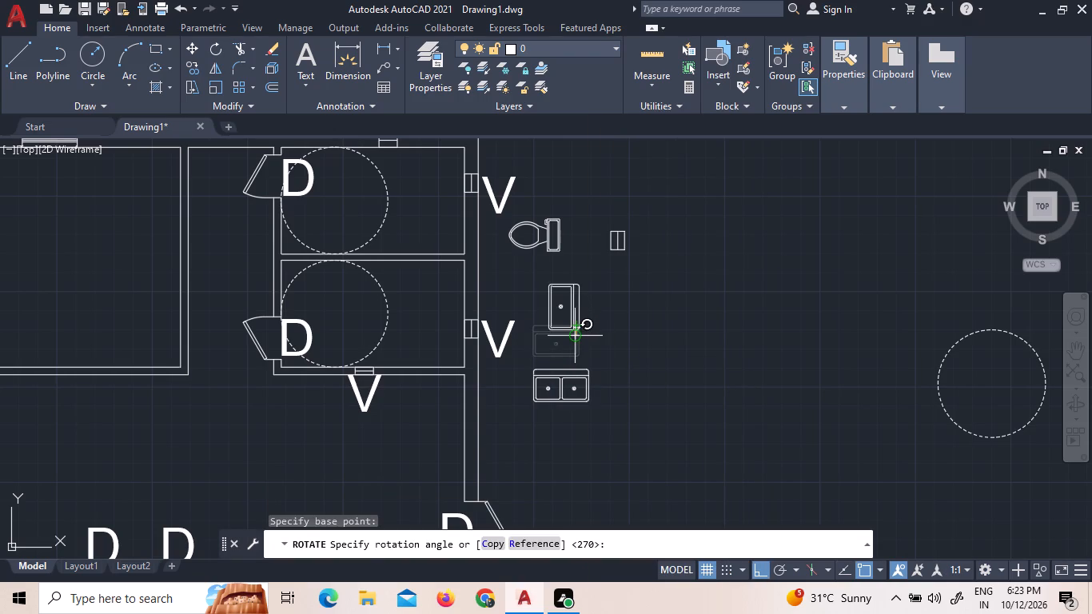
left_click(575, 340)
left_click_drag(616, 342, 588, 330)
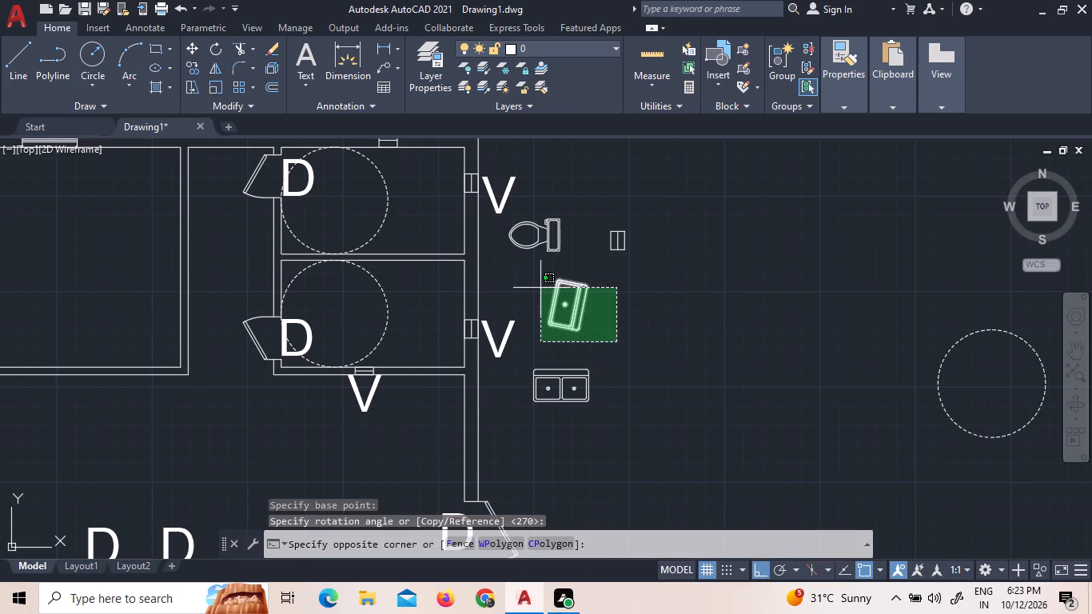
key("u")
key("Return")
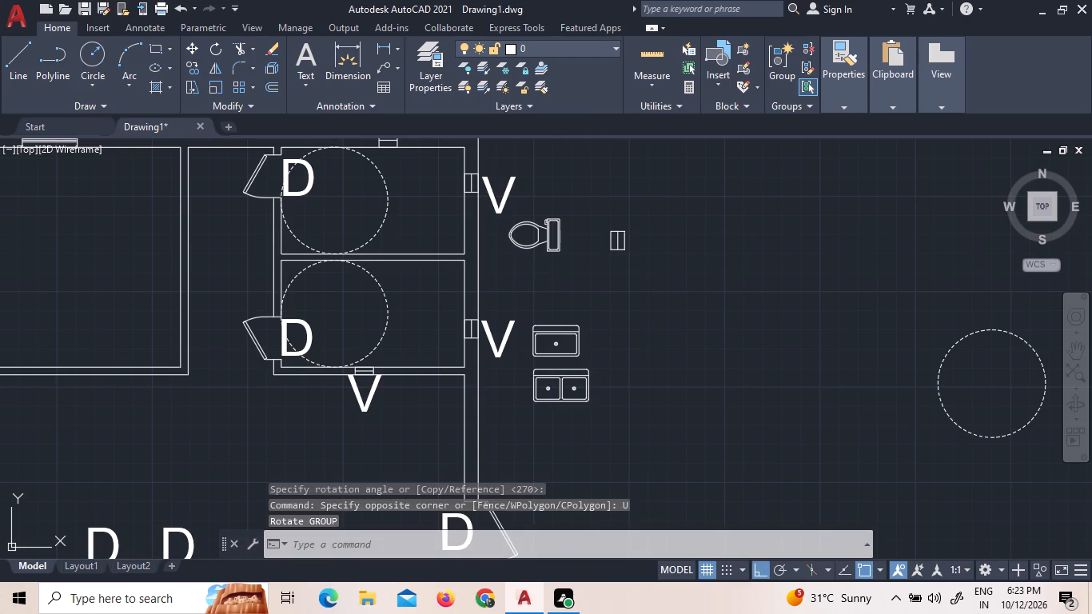
Rotate the single-bowl sink by 270° about its upper east corner so its back edge faces east.
left_click(585, 366)
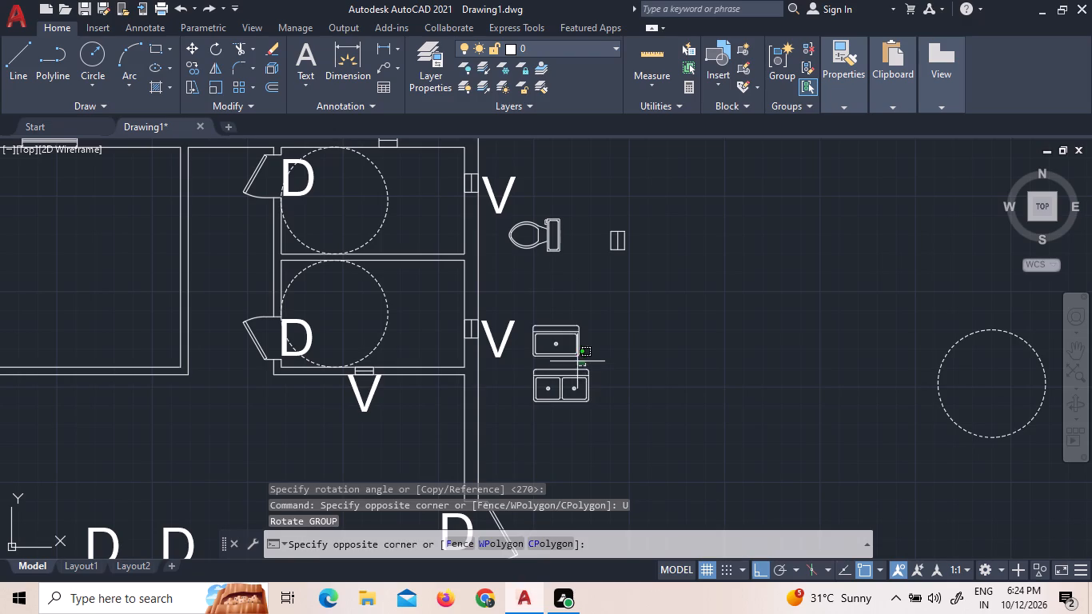
left_click(527, 315)
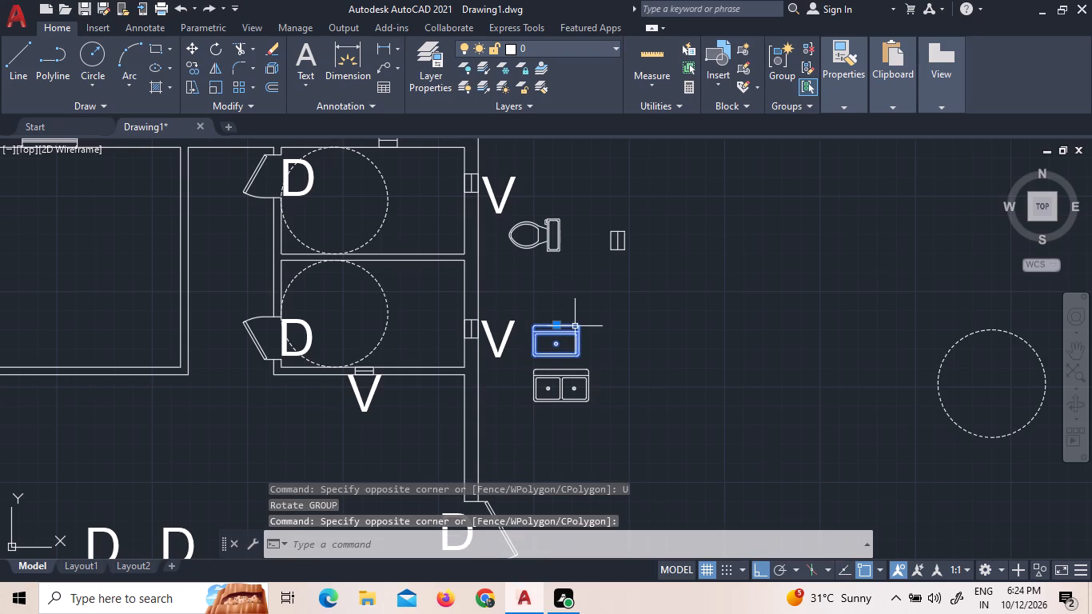
left_click(575, 326)
right_click(575, 326)
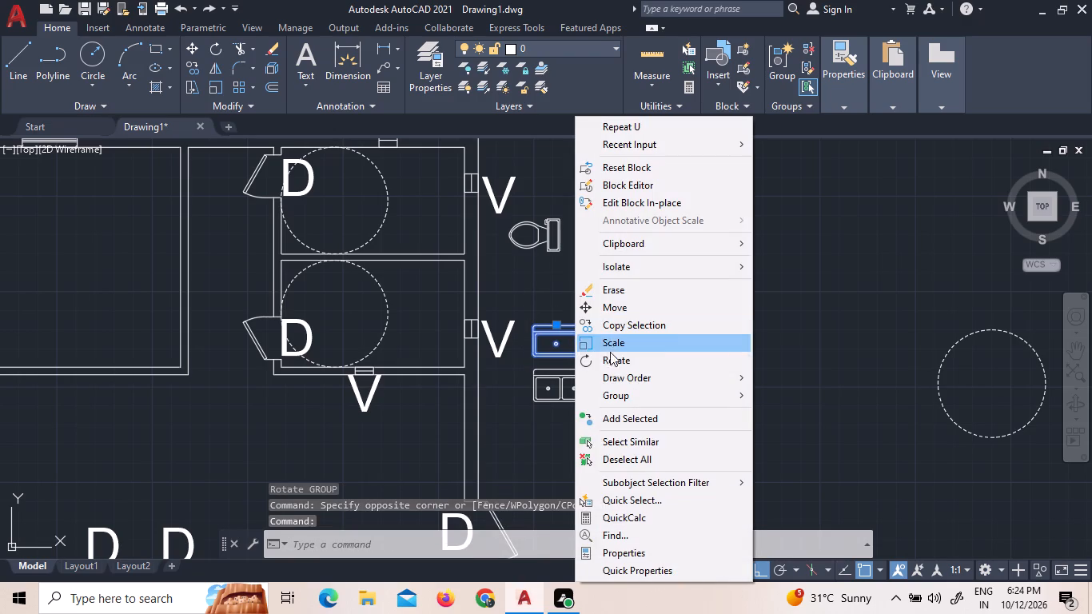
left_click(612, 358)
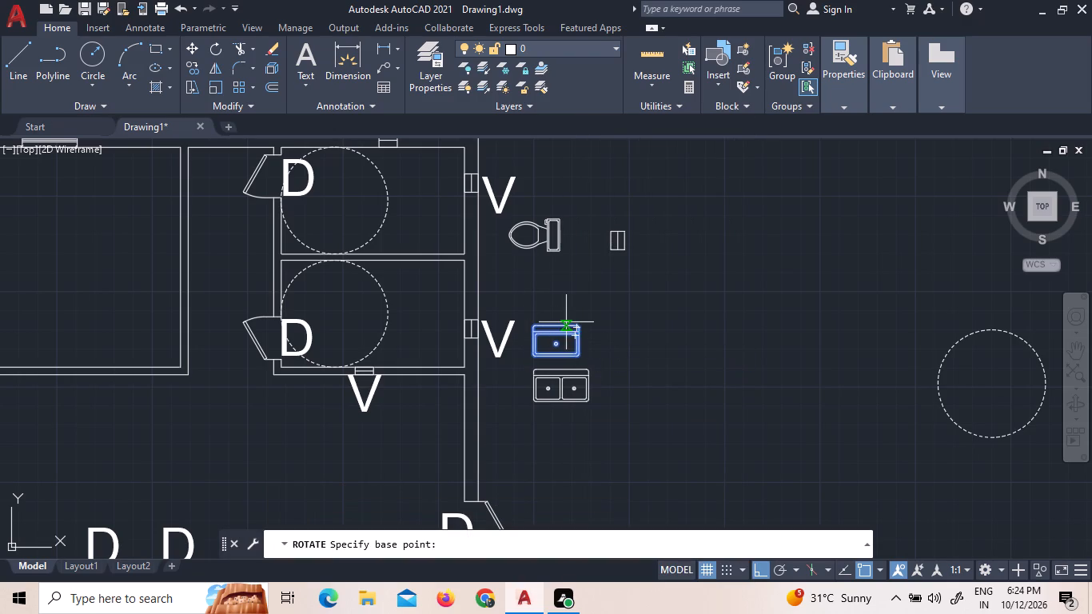
left_click(575, 327)
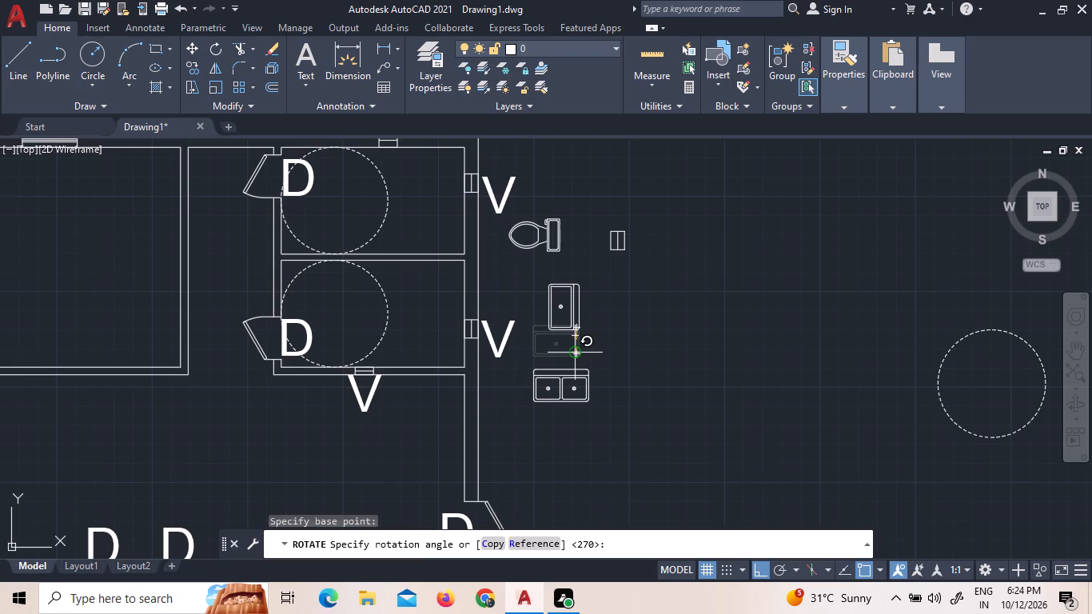
scroll(576, 345, "up", 2)
left_click(576, 345)
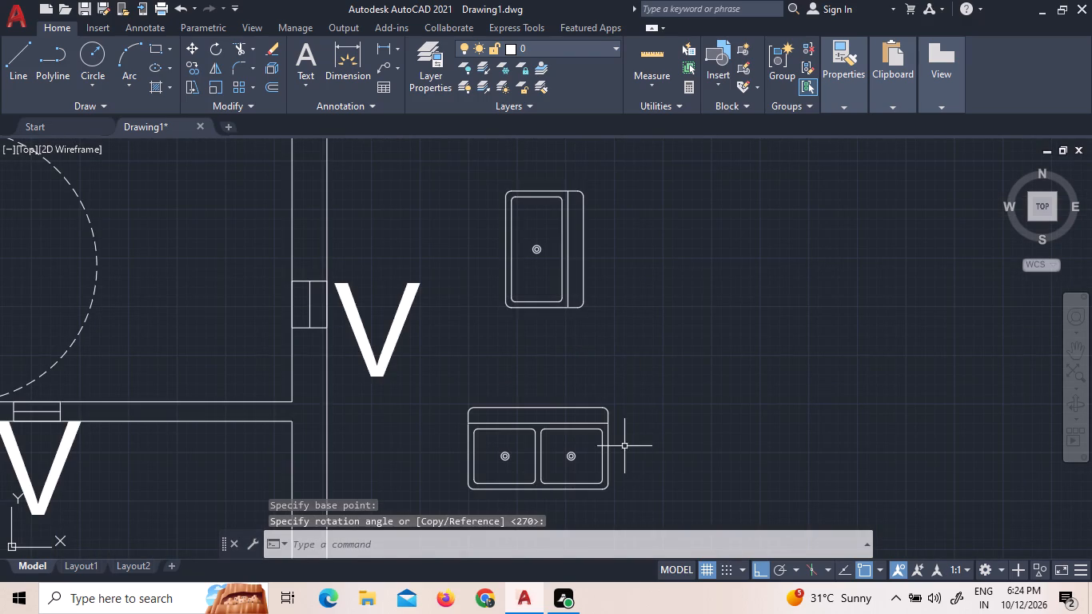
Rotate the double-bowl sink by 270° about its upper east corner so its back edge faces east.
left_click_drag(638, 489, 564, 472)
left_click(459, 405)
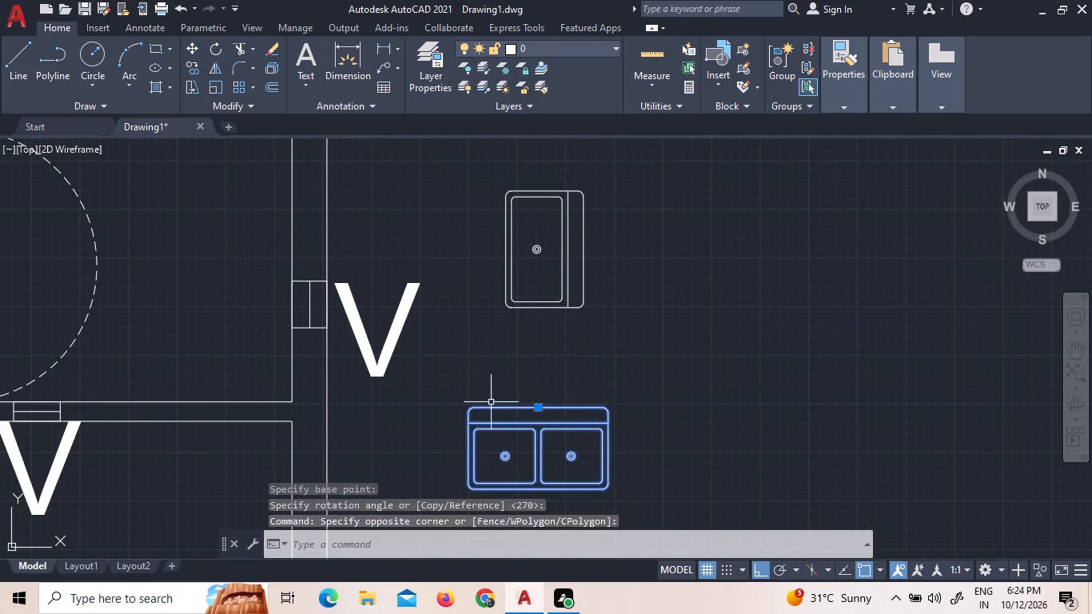
right_click(537, 387)
left_click(578, 362)
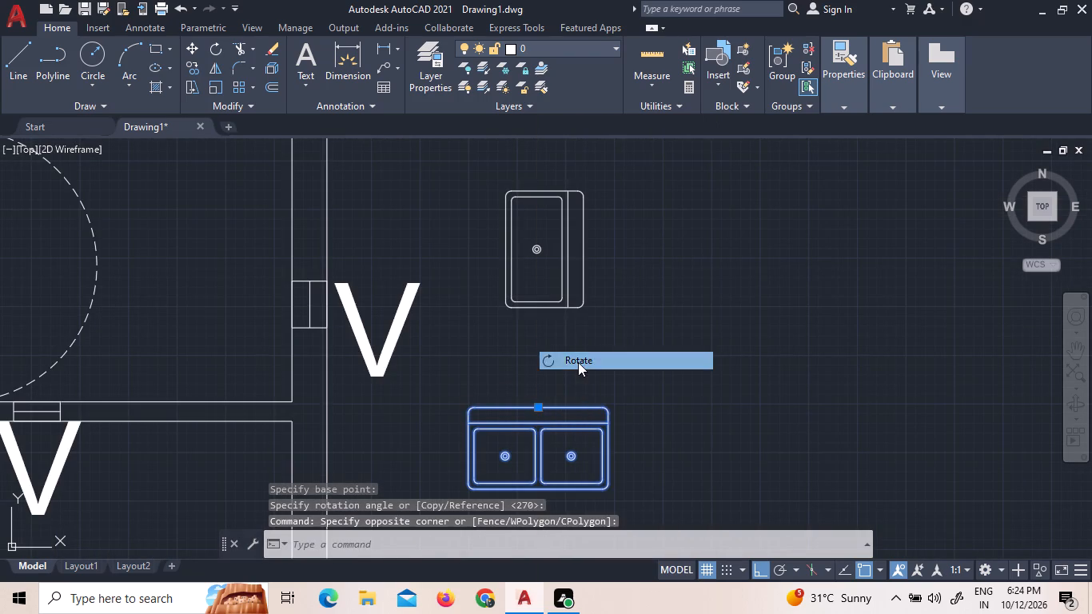
left_click(604, 408)
left_click(617, 483)
Move the rotated double-bowl sink straight down, clear of the single-bowl sink.
left_click_drag(655, 462, 592, 421)
left_click(490, 354)
right_click(485, 361)
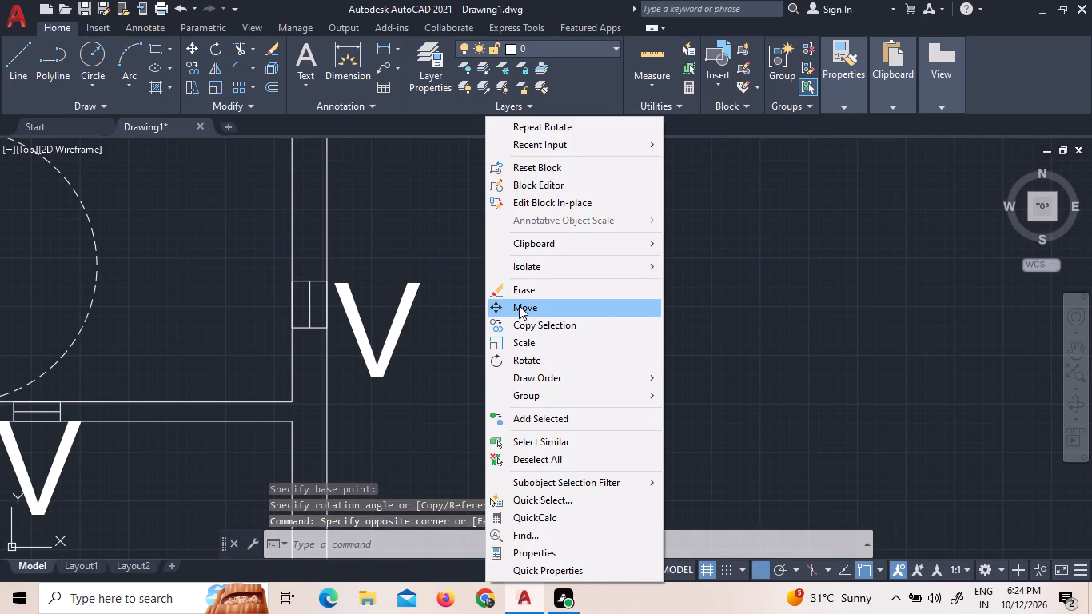
left_click(519, 305)
left_click(521, 331)
left_click(520, 445)
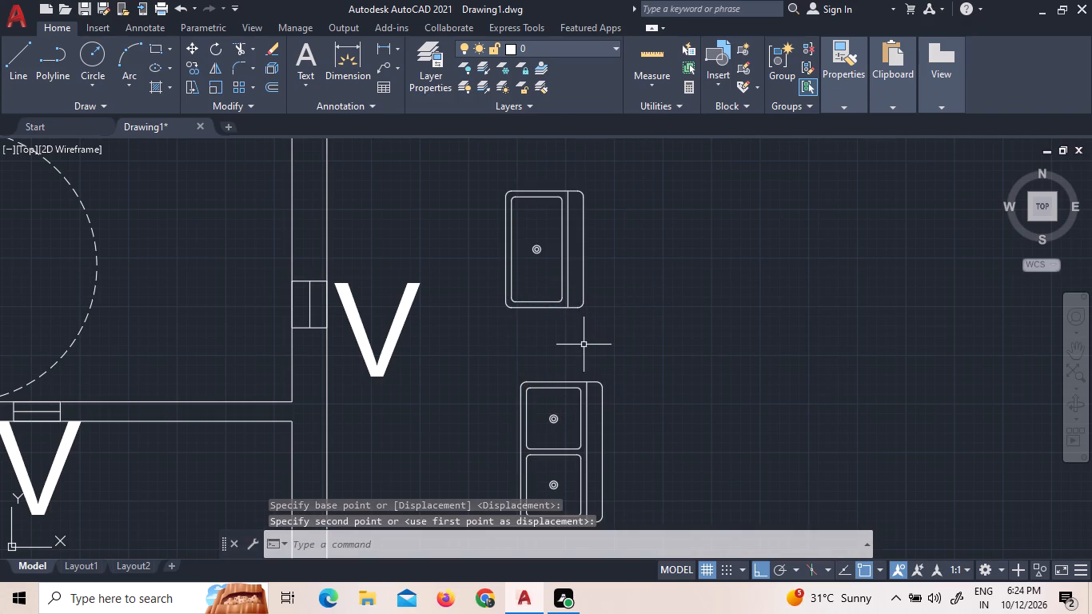
Copy the rotated single-bowl sink into the southeast corner of the lower small northeast room, near the east wall.
left_click(594, 331)
left_click(493, 192)
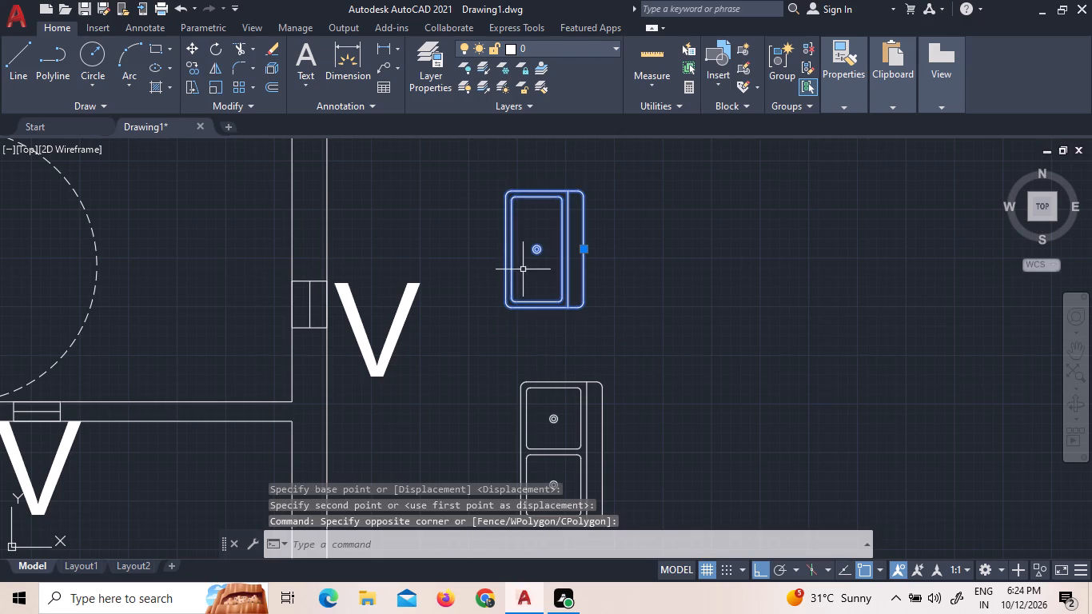
left_click(523, 269)
right_click(523, 269)
double_click(564, 322)
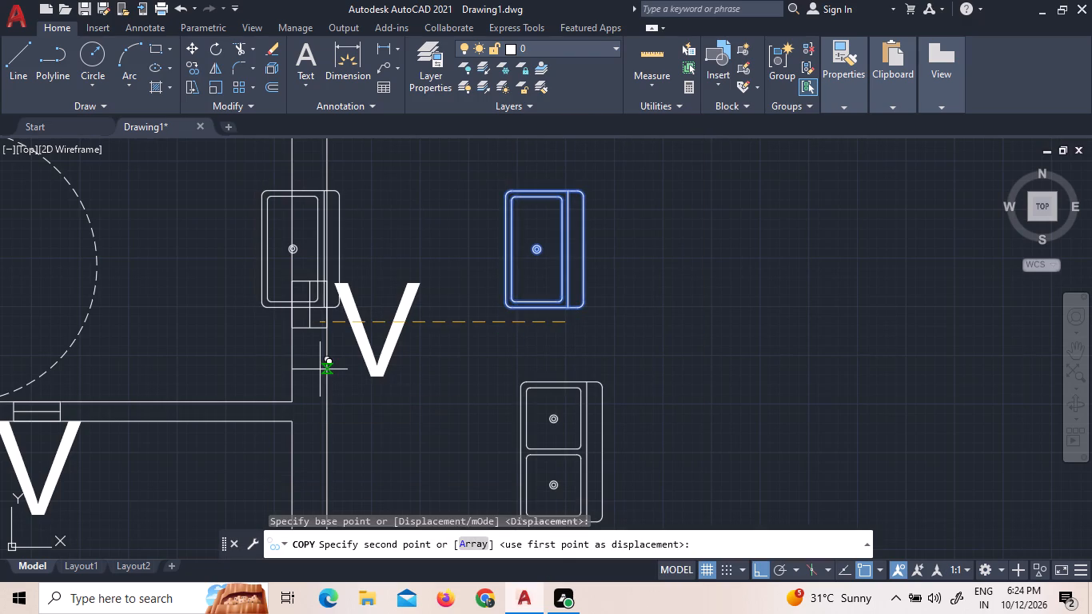
key("F8")
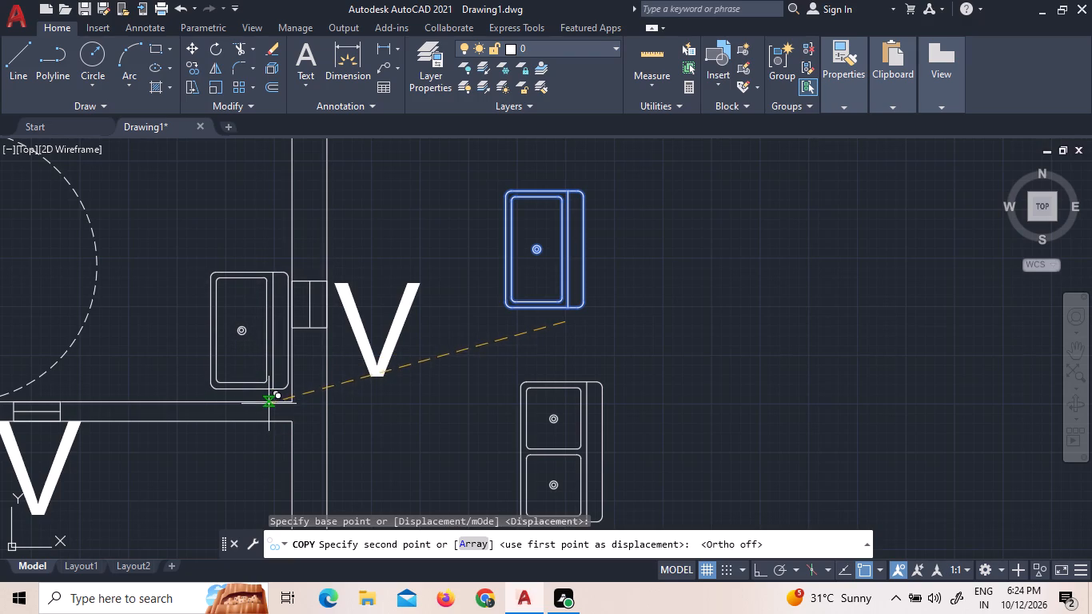
left_click(262, 394)
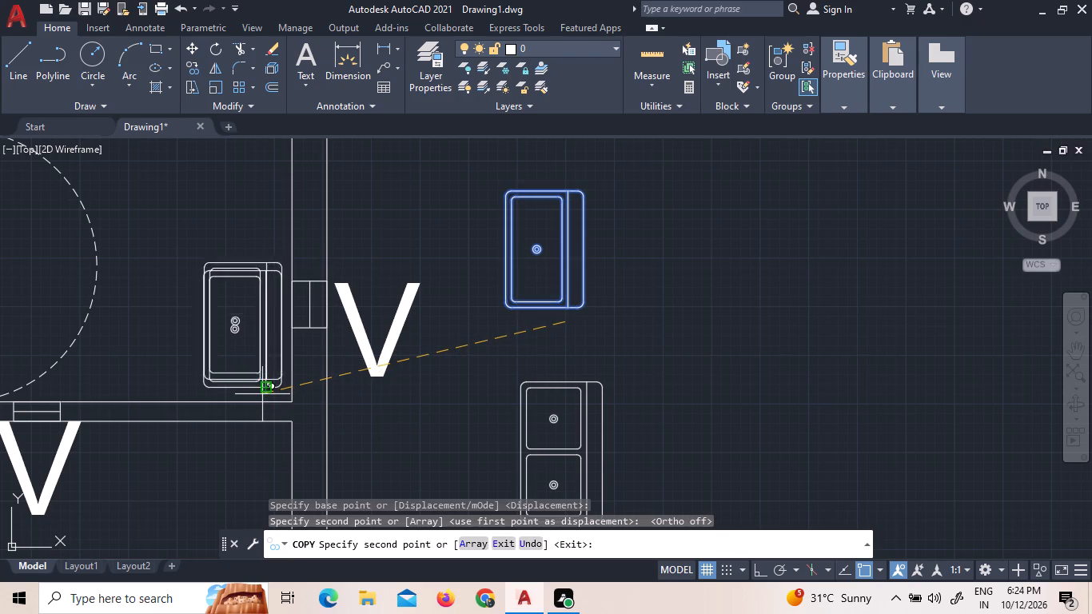
Place another copy of the rotated single-bowl sink in the southeast corner of the upper small northeast room.
scroll(273, 365, "down", 2)
scroll(255, 233, "up", 1)
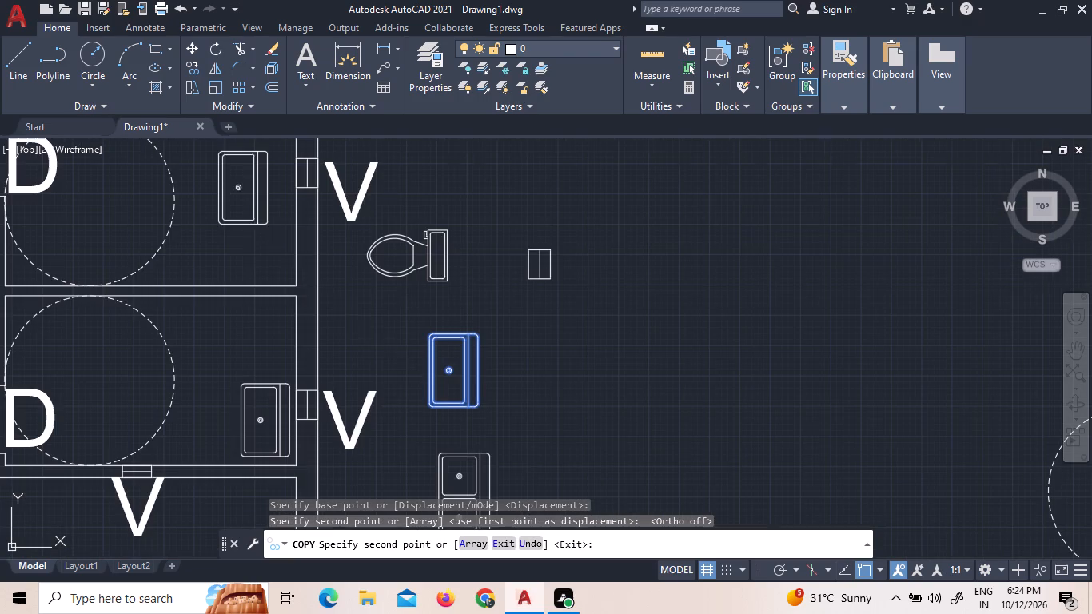
scroll(276, 277, "up", 3)
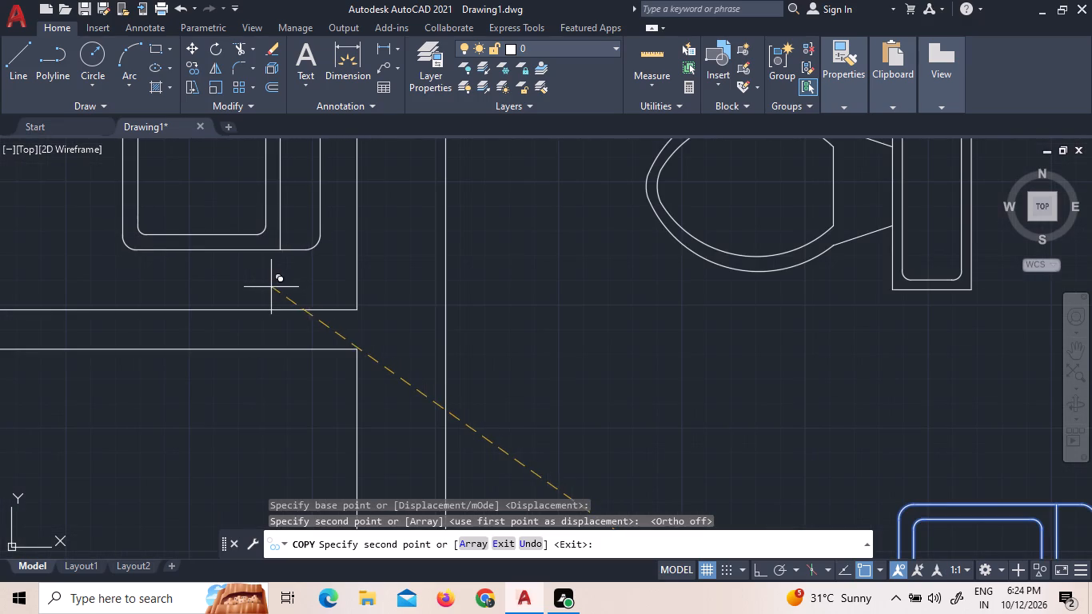
left_click(294, 326)
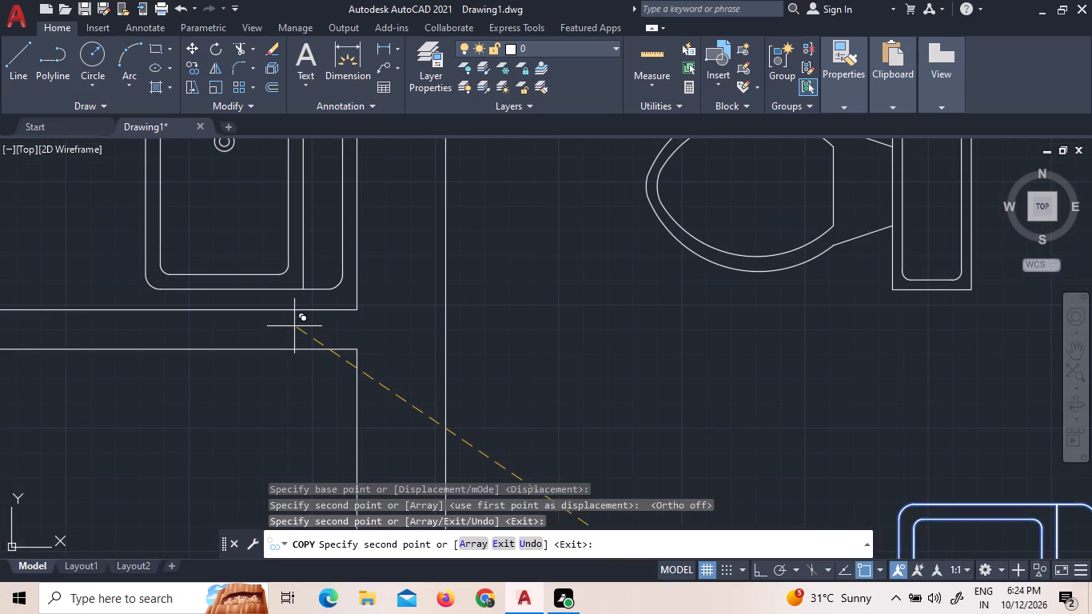
scroll(300, 365, "down", 4)
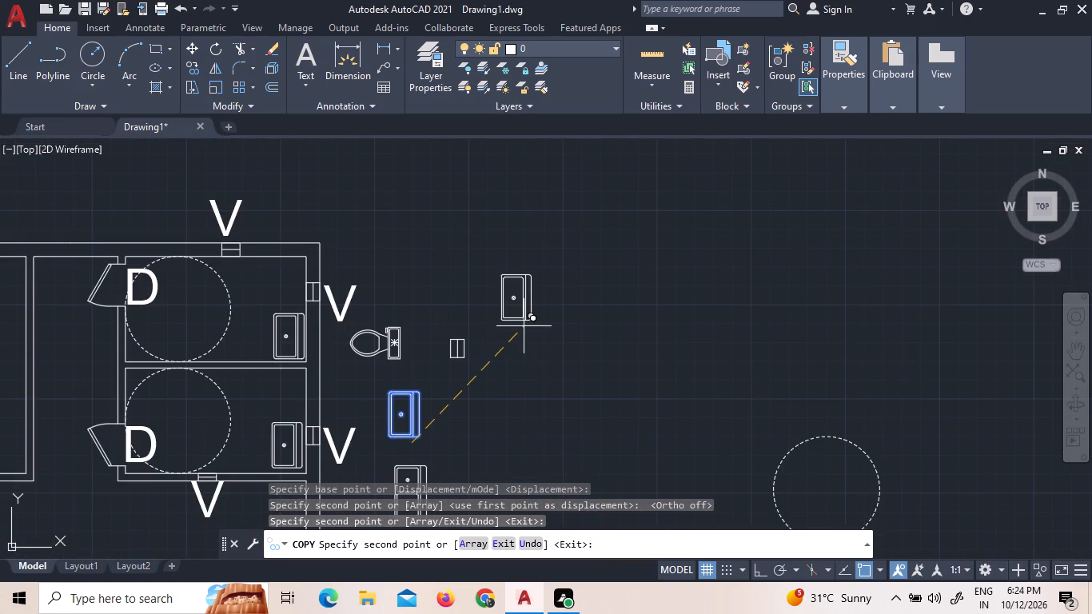
right_click(524, 326)
left_click(536, 338)
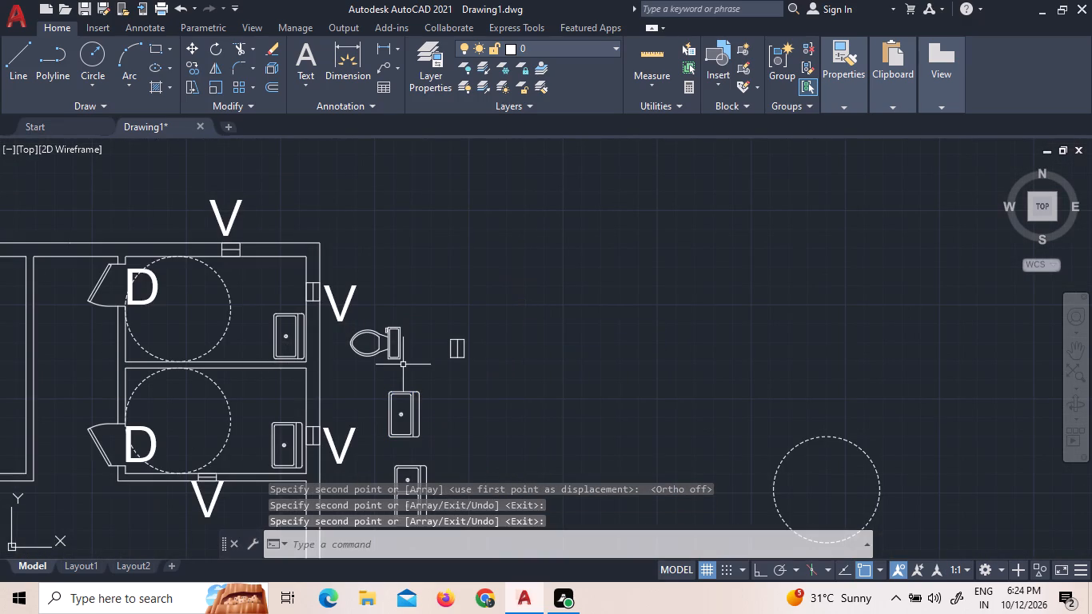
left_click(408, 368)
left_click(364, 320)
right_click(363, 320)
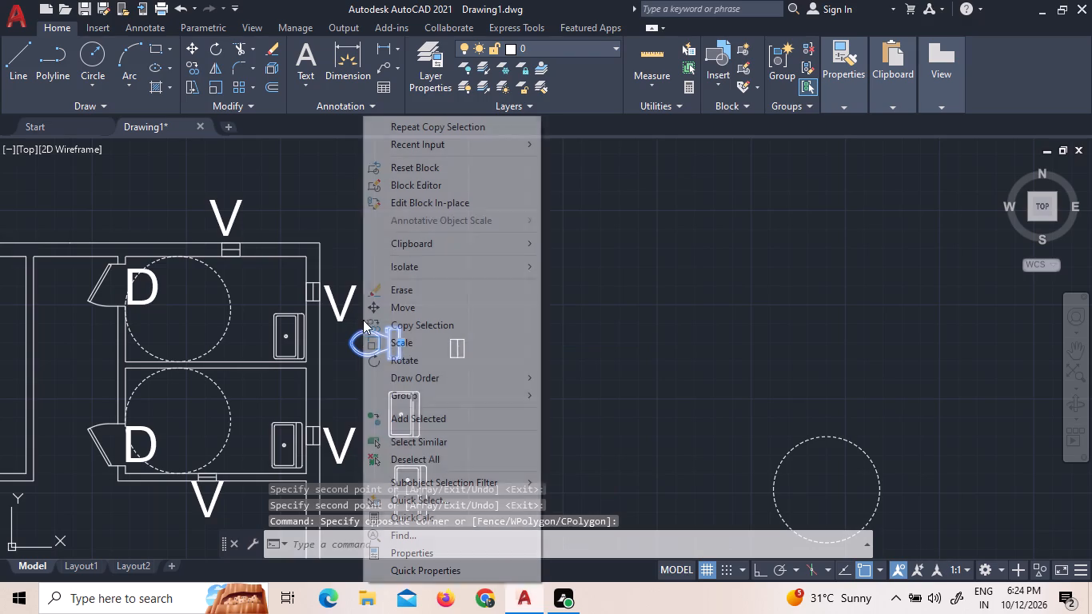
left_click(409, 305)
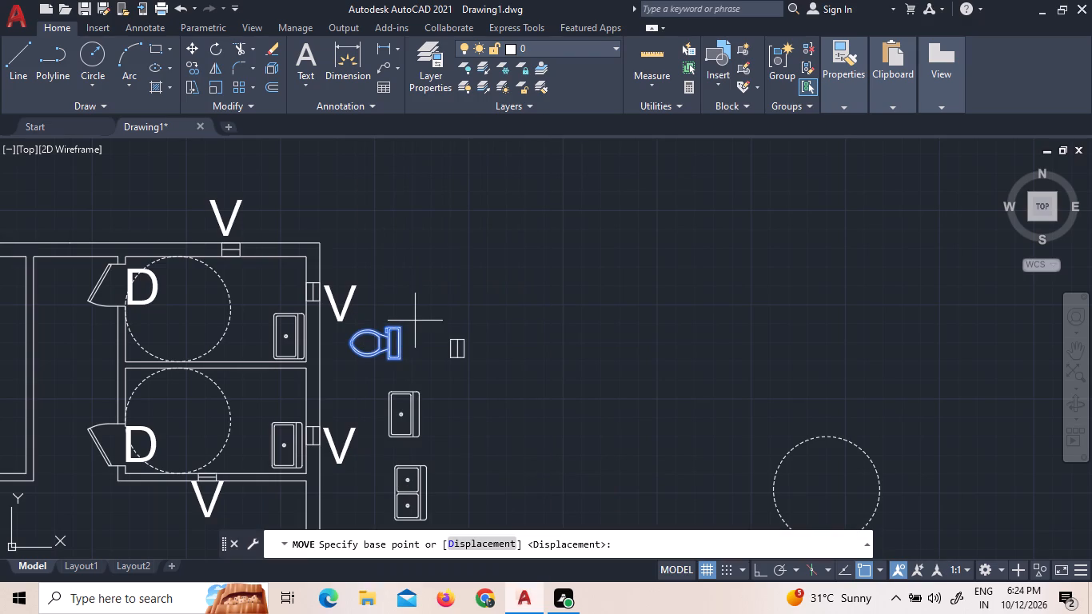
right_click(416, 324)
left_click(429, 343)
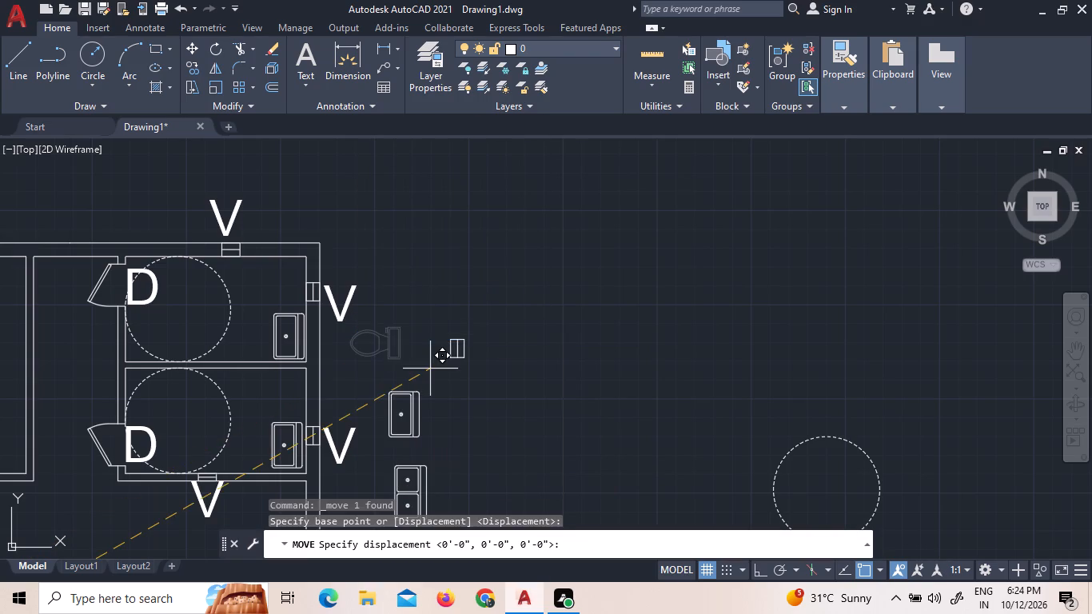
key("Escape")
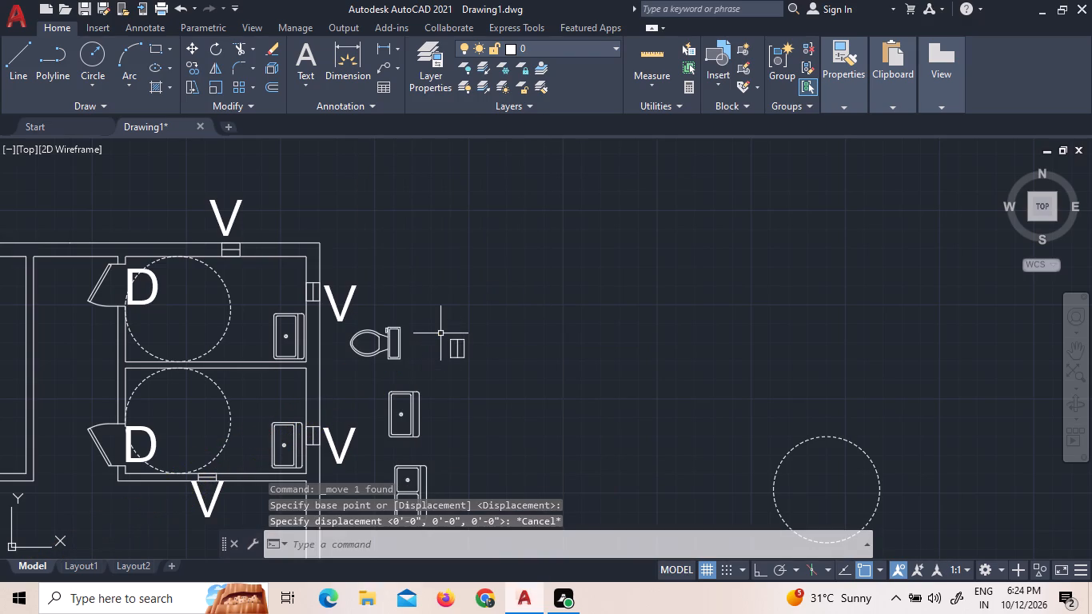
Copy the rotated toilet into the northeast corner of the upper small northeast room, its tank beside the east wall.
left_click(412, 363)
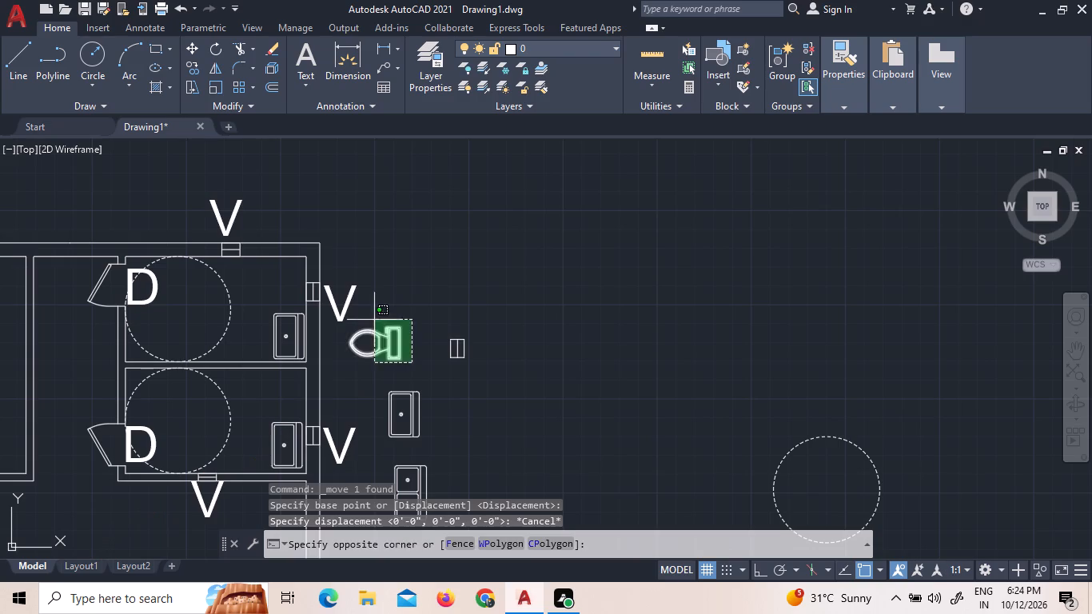
left_click(371, 318)
right_click(371, 318)
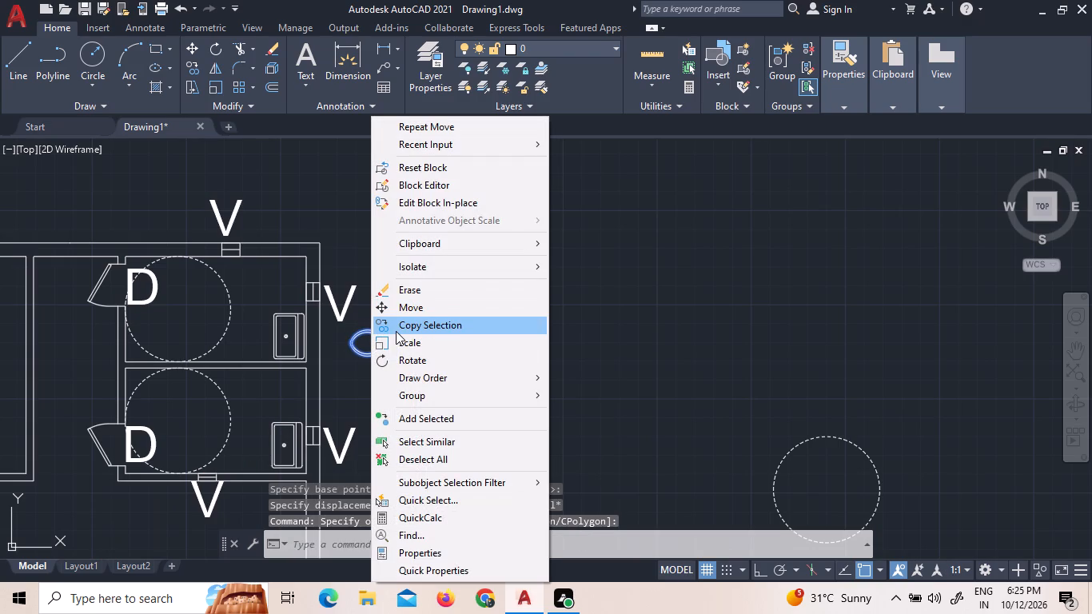
left_click(396, 331)
left_click(396, 331)
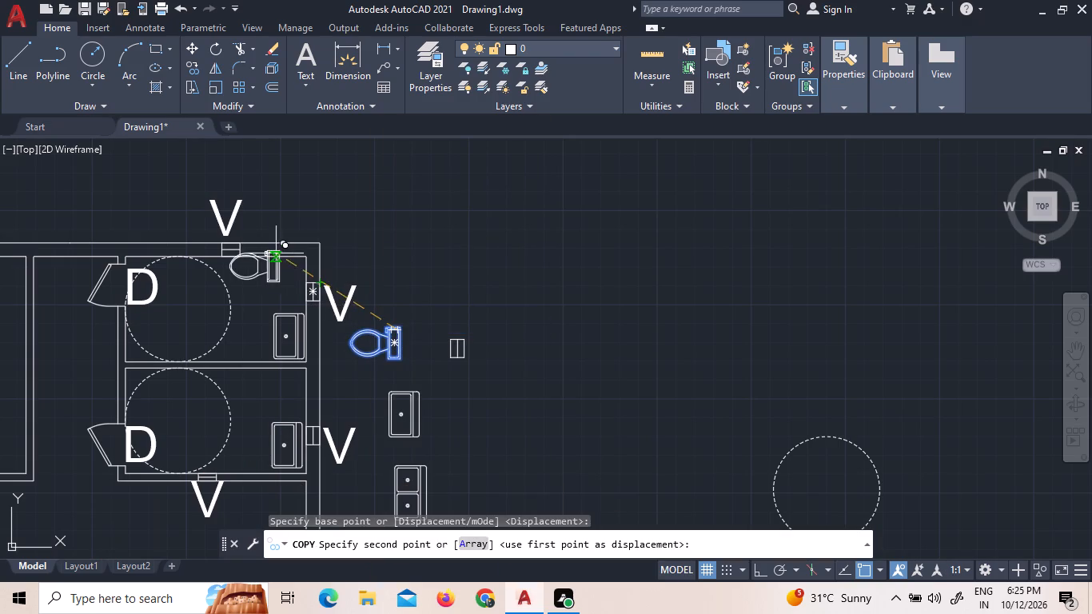
scroll(306, 265, "up", 3)
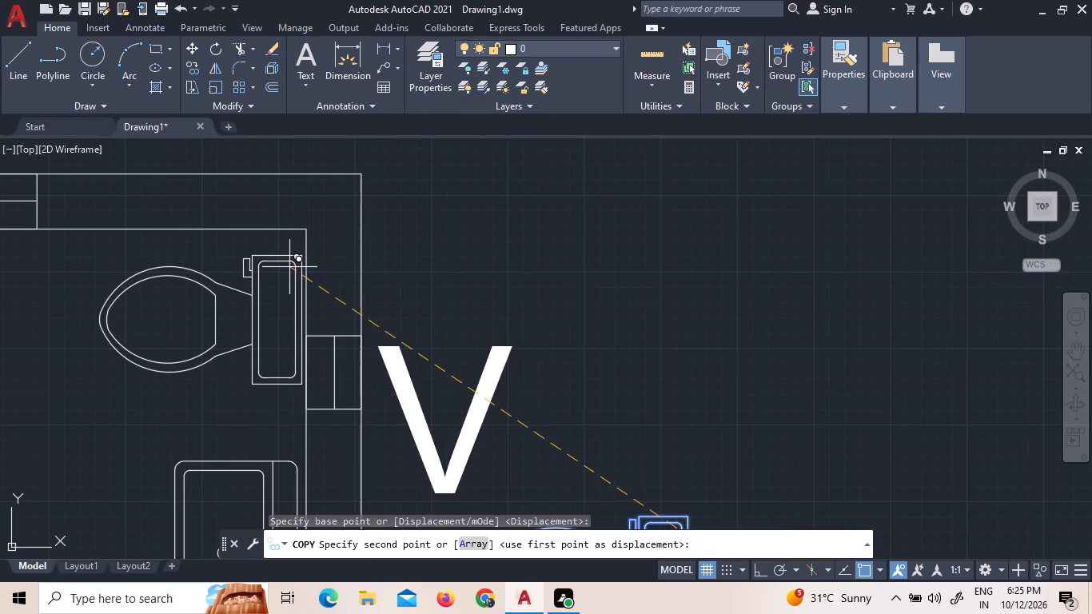
left_click(289, 267)
Place another copy of the toilet in the northeast corner of the lower small northeast room, above the sink.
scroll(289, 267, "down", 2)
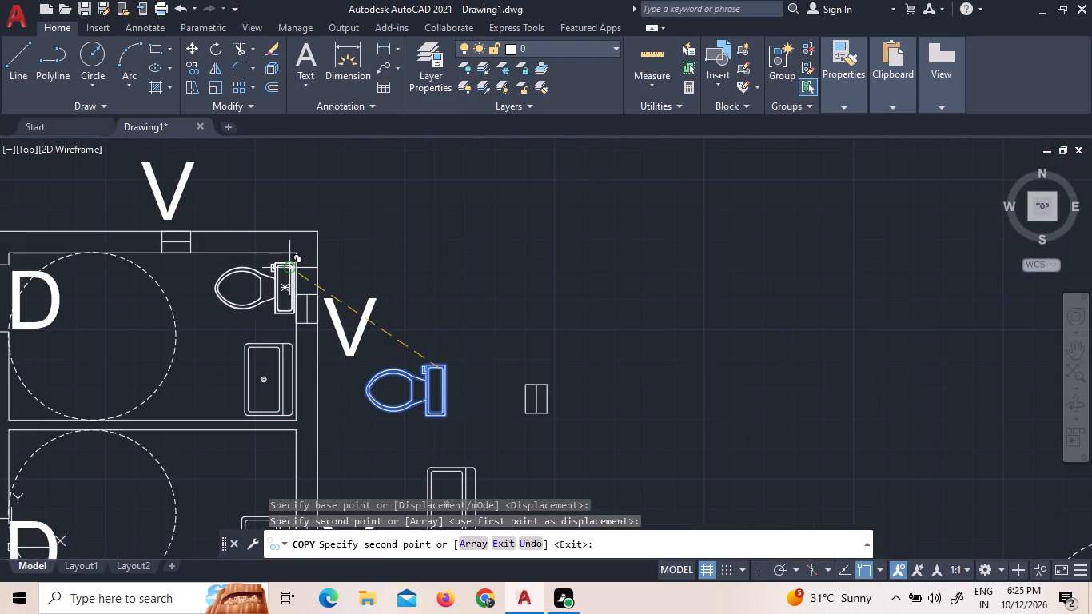
scroll(289, 267, "down", 2)
scroll(288, 353, "up", 4)
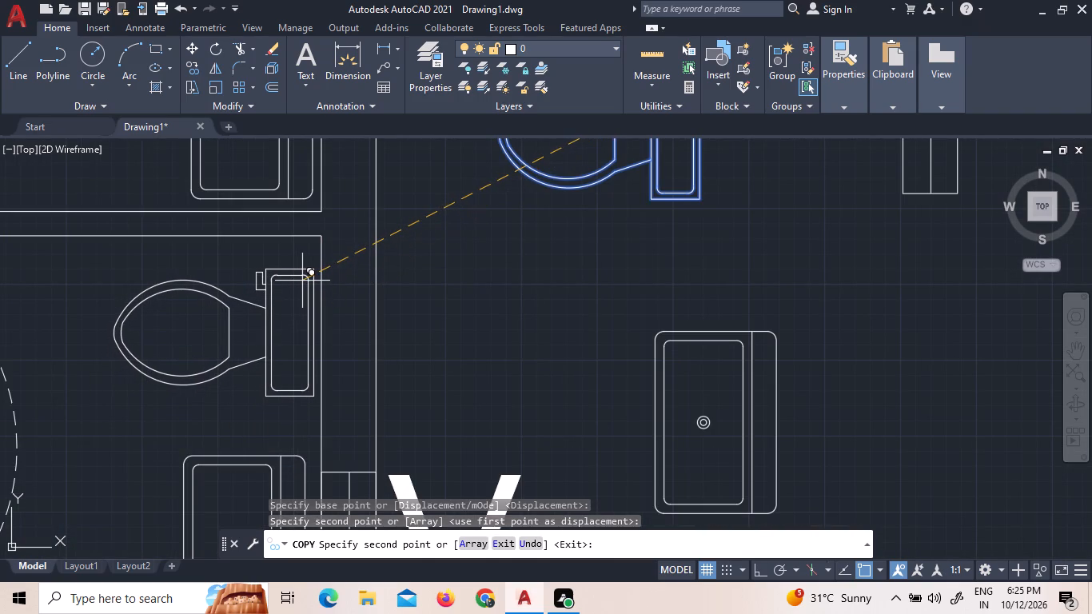
left_click(302, 281)
scroll(381, 281, "down", 2)
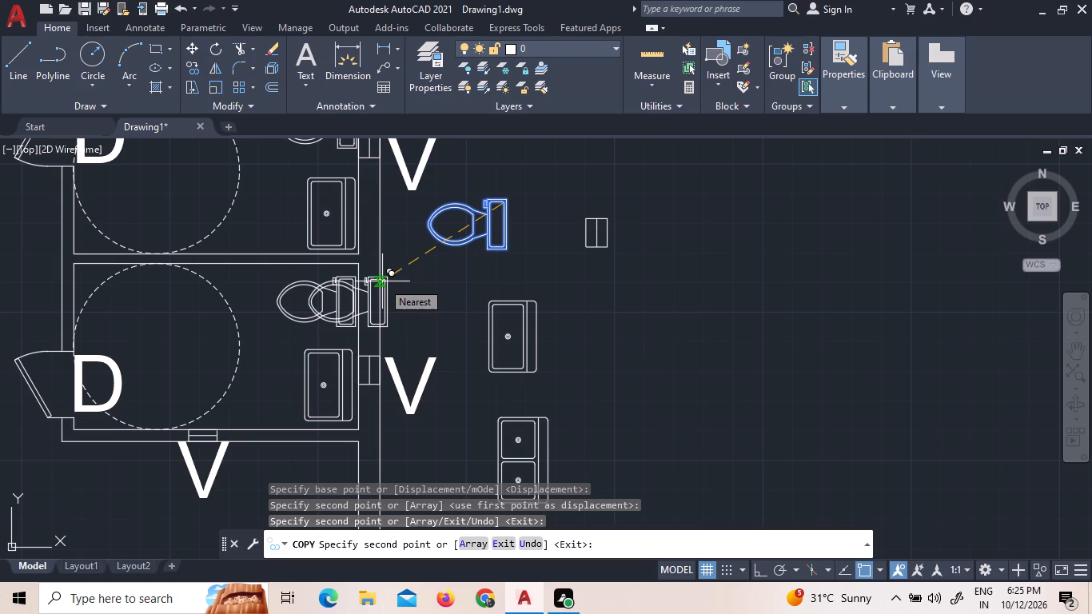
key("Escape")
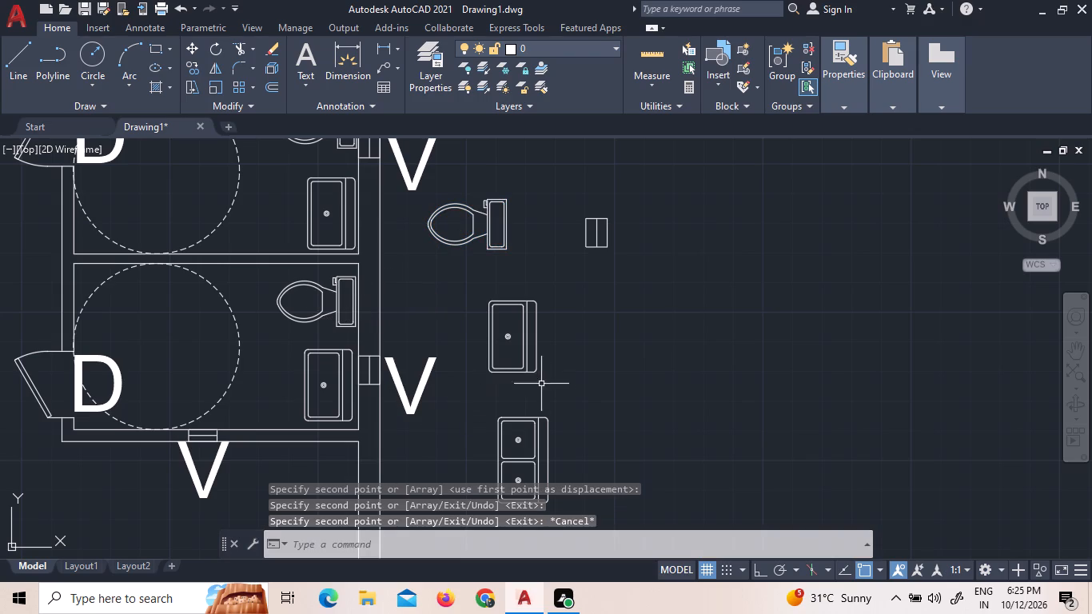
Rotate the loose single-bowl sink outside the plan by 90° about its lower east corner so its back edge faces north.
left_click(537, 378)
left_click(479, 298)
right_click(479, 298)
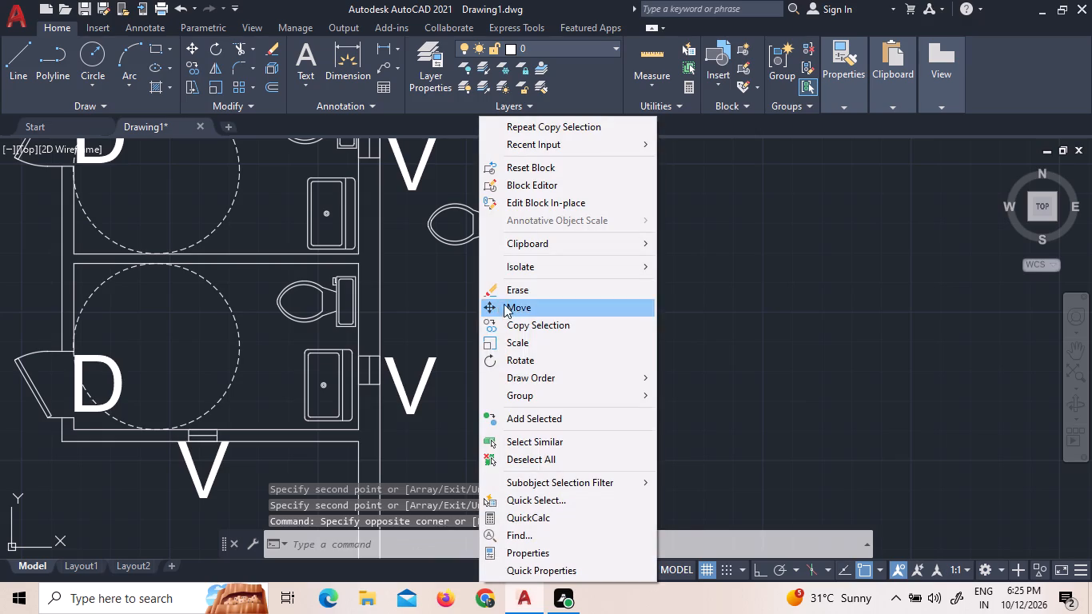
left_click(520, 357)
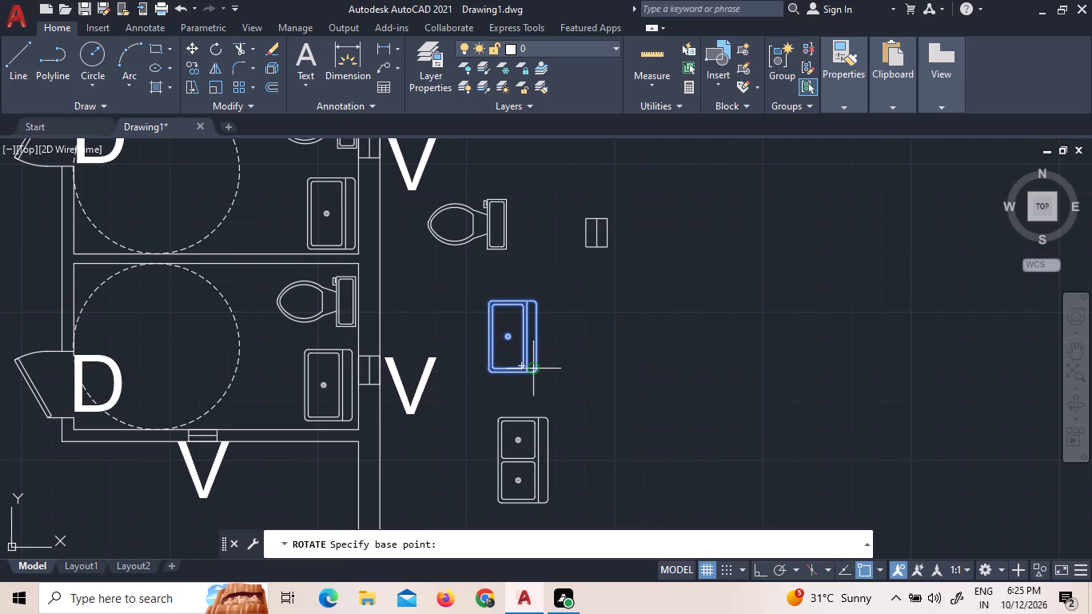
left_click(534, 369)
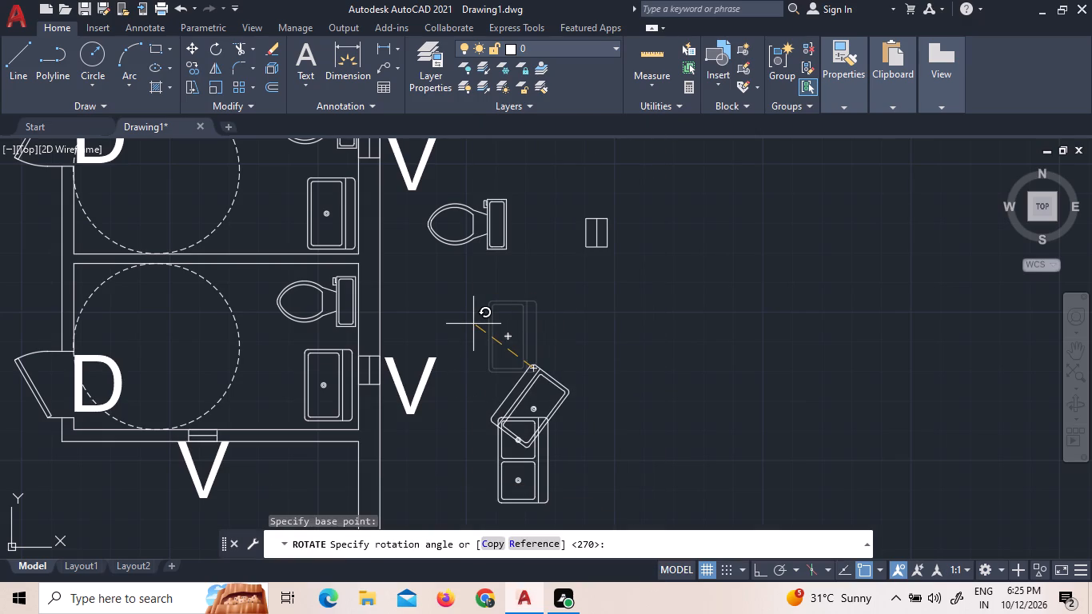
key("F8")
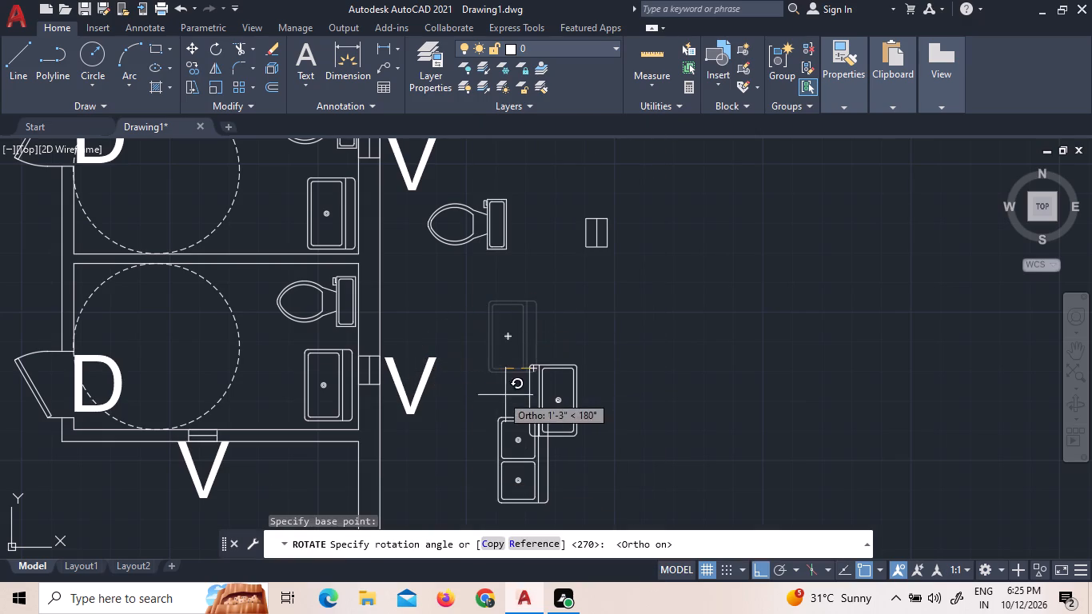
left_click(551, 293)
Move the rotated single-bowl sink into the large northwest room, its back edge against the north wall, east of the window.
left_click(574, 393)
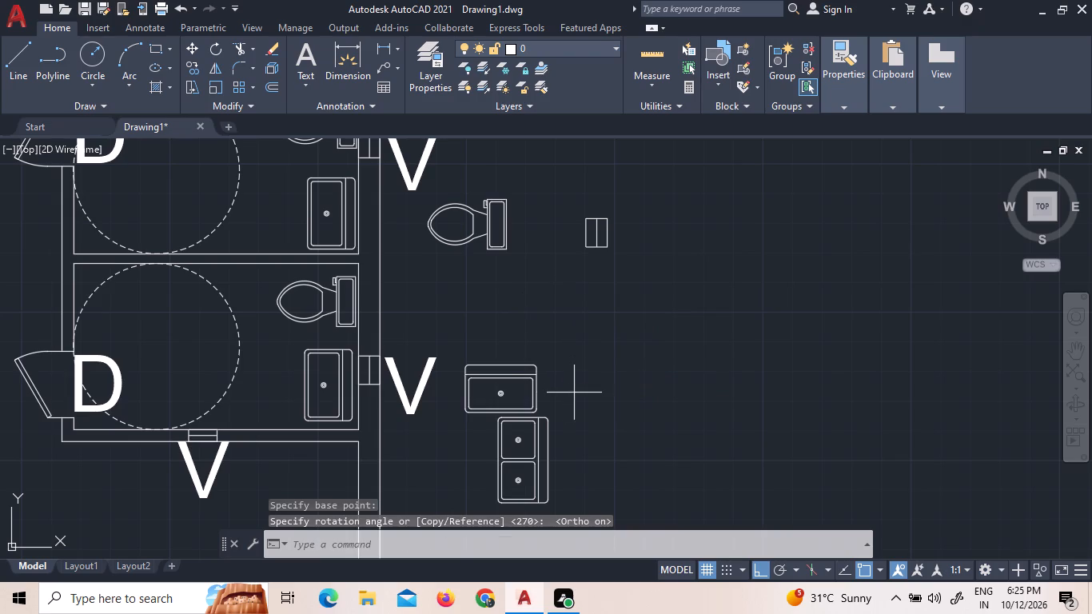
left_click(476, 366)
right_click(476, 366)
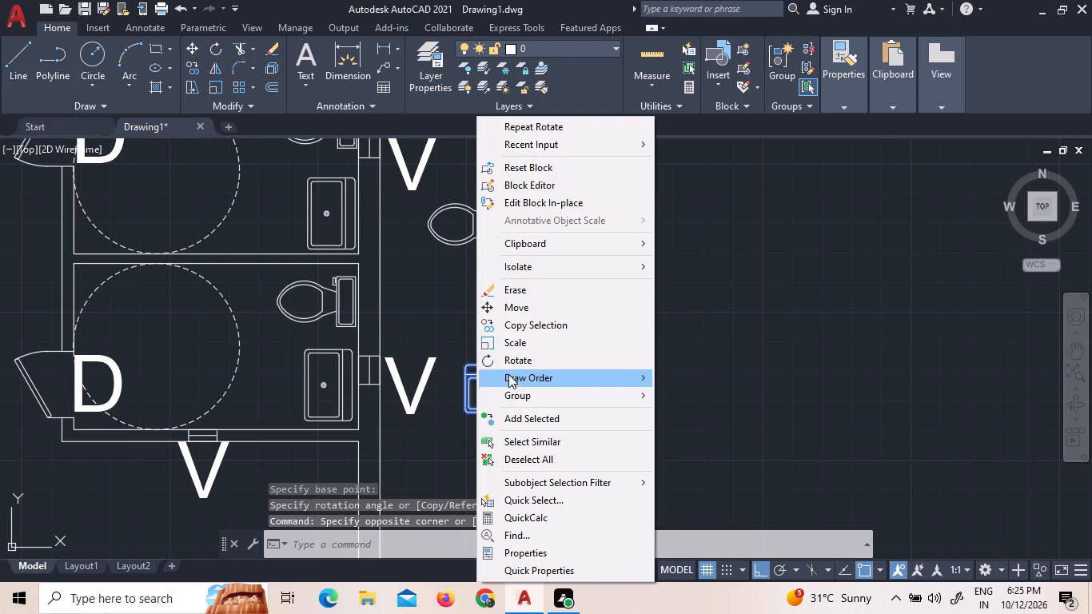
left_click(515, 309)
left_click(525, 359)
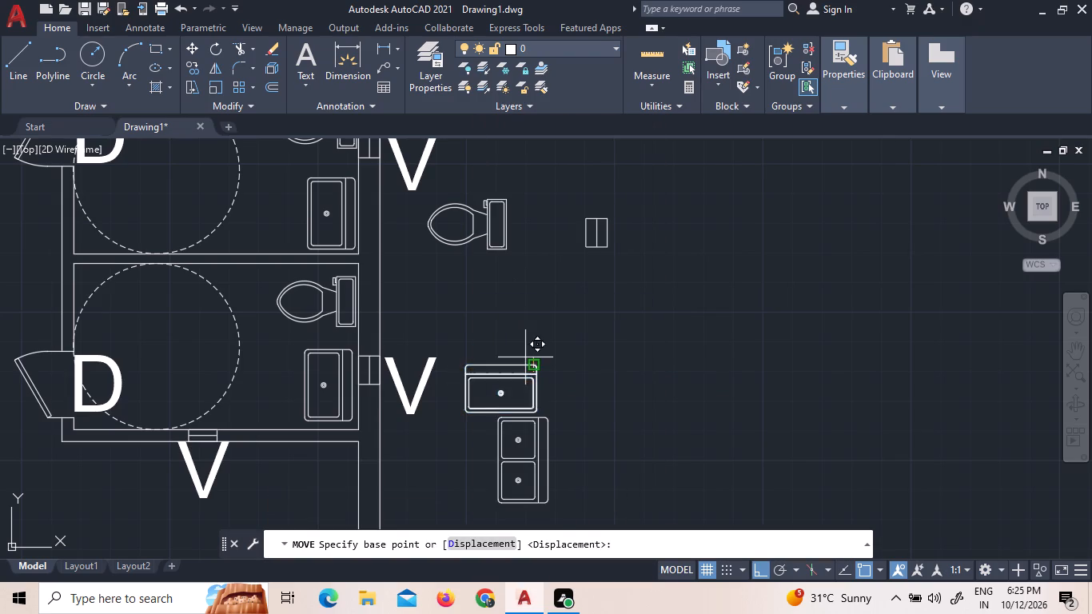
scroll(429, 501, "down", 7)
scroll(219, 472, "up", 3)
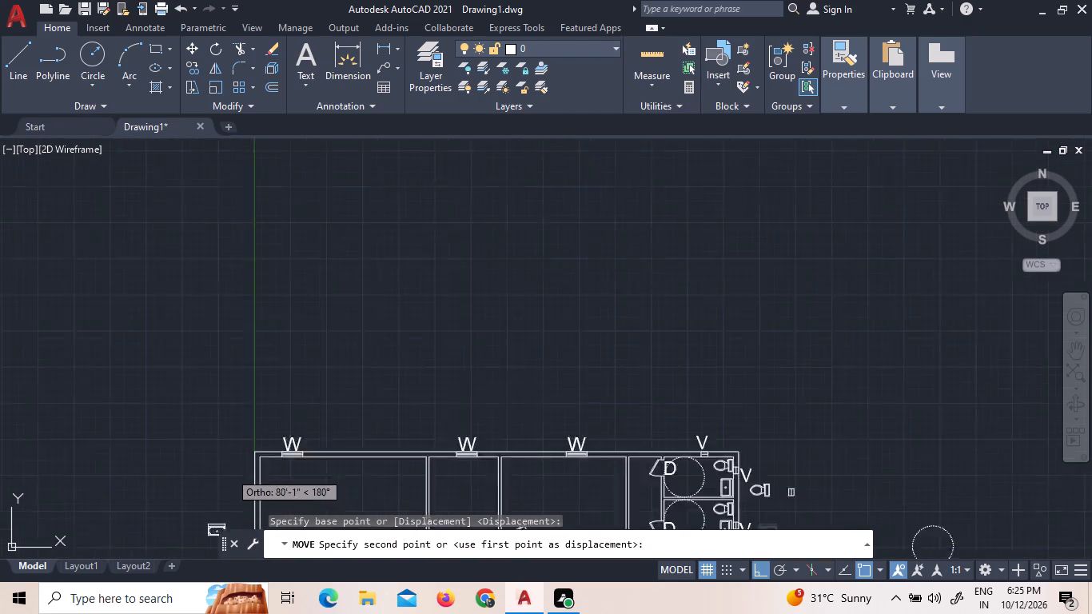
scroll(468, 447, "down", 1)
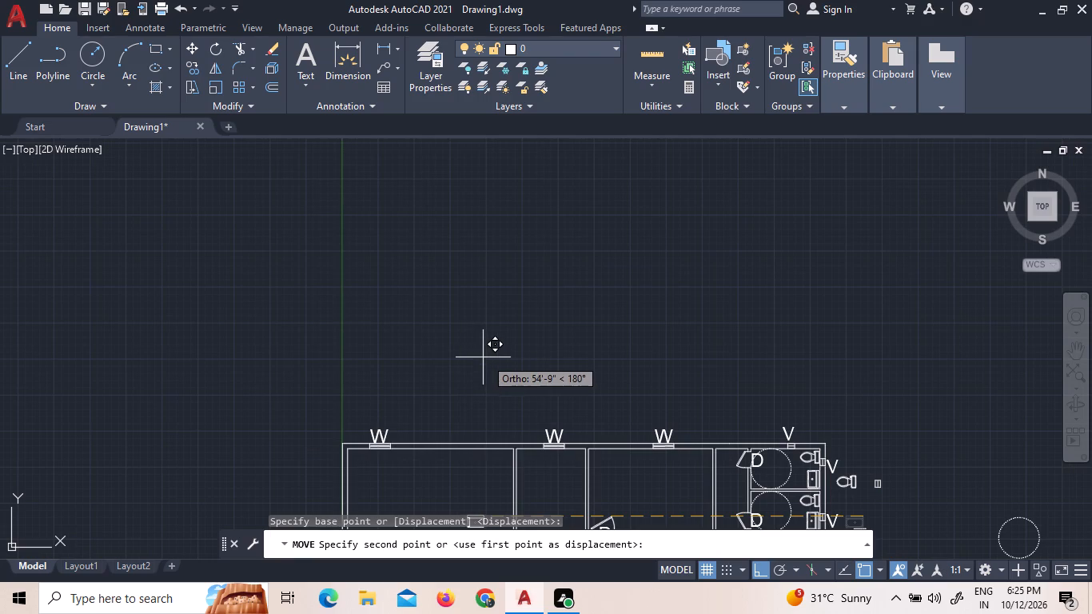
key("F8")
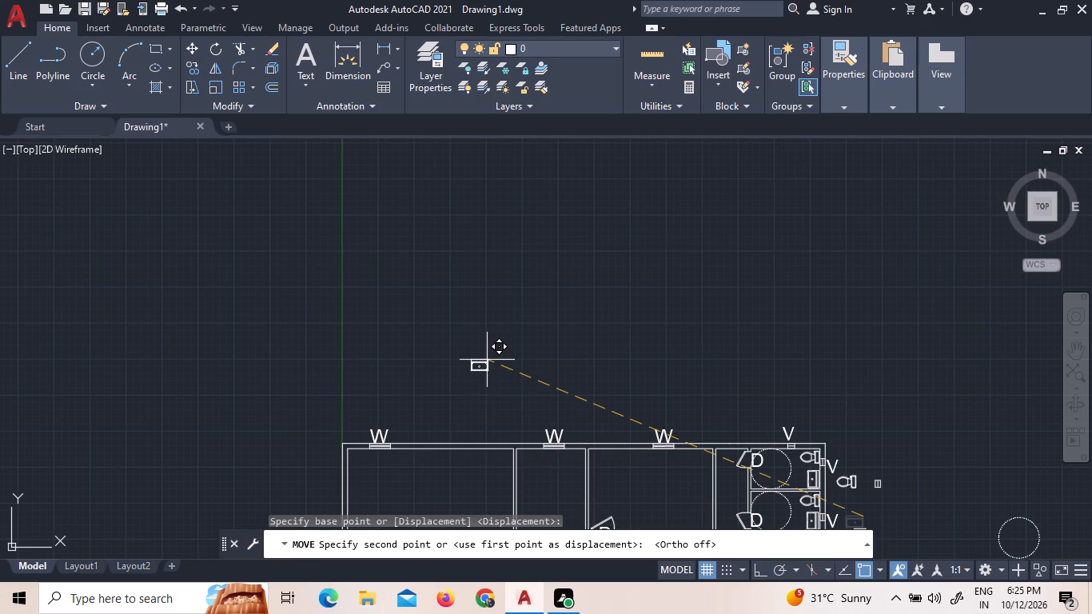
scroll(495, 483, "up", 2)
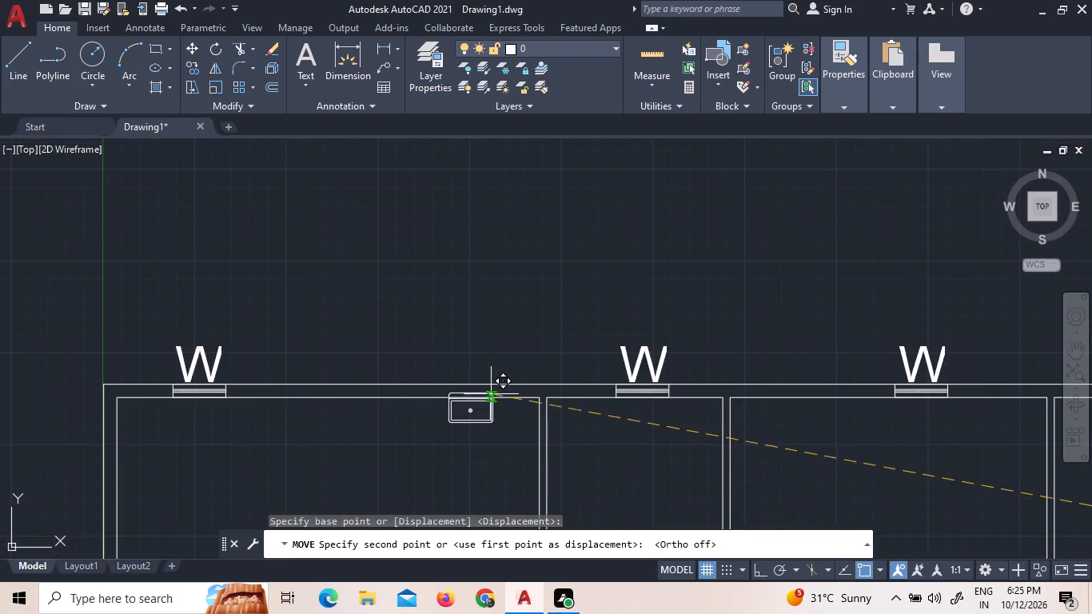
scroll(504, 407, "up", 3)
left_click(463, 392)
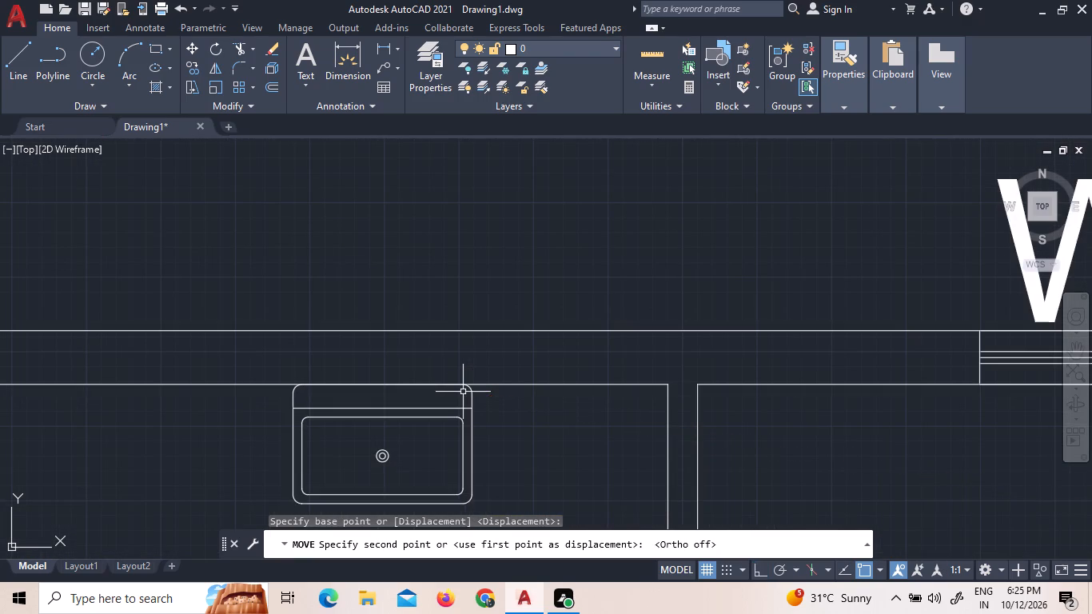
Scale the single-bowl sink in the large northwest room to about three times its size from its lower west corner.
scroll(484, 344, "down", 5)
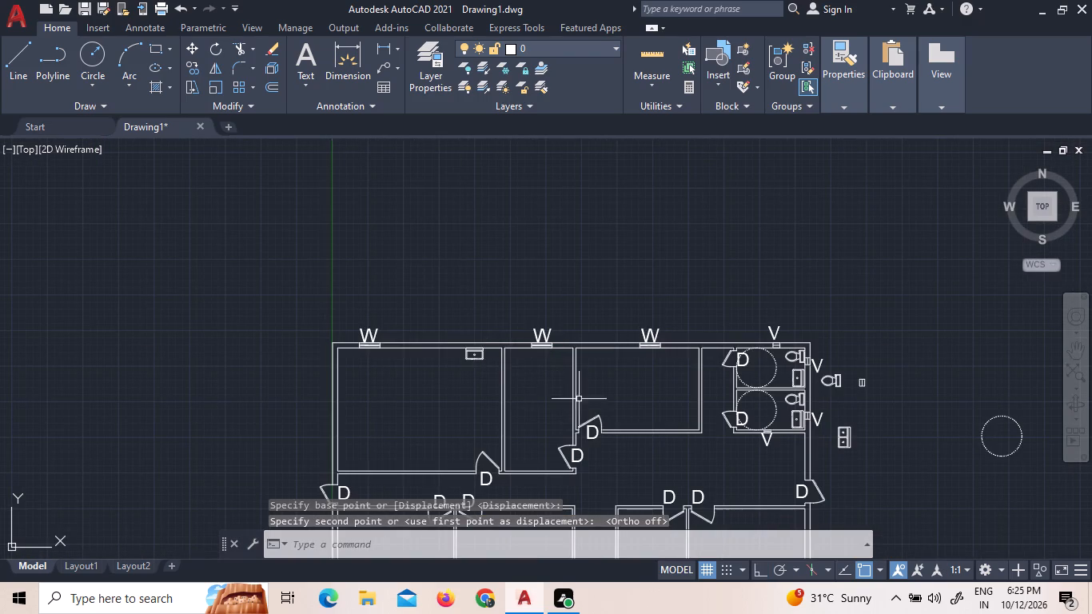
scroll(472, 334, "up", 4)
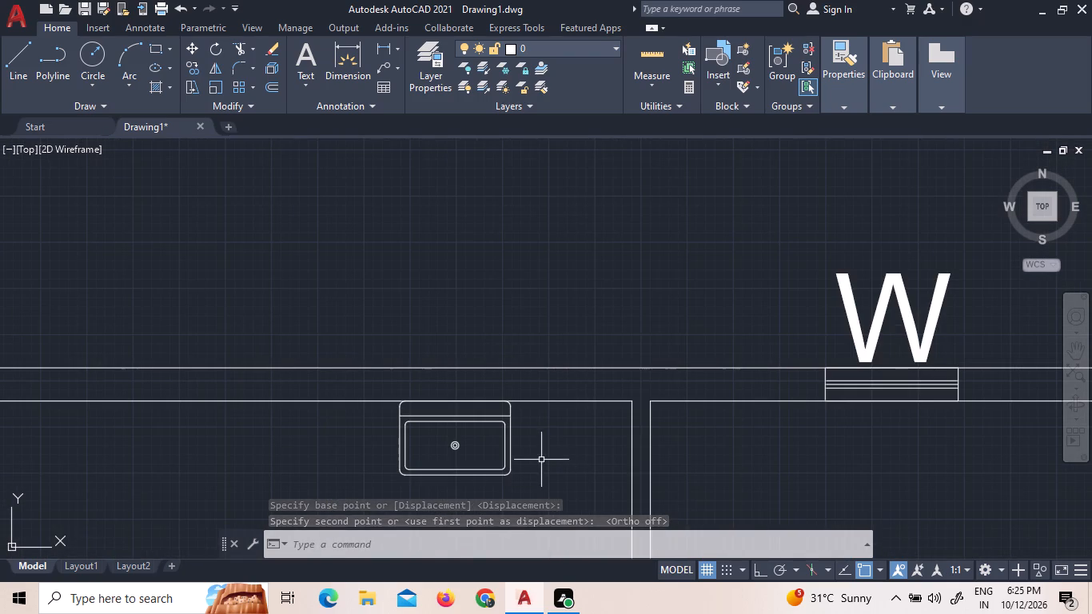
left_click(540, 458)
left_click(426, 437)
type("SC")
key("Return")
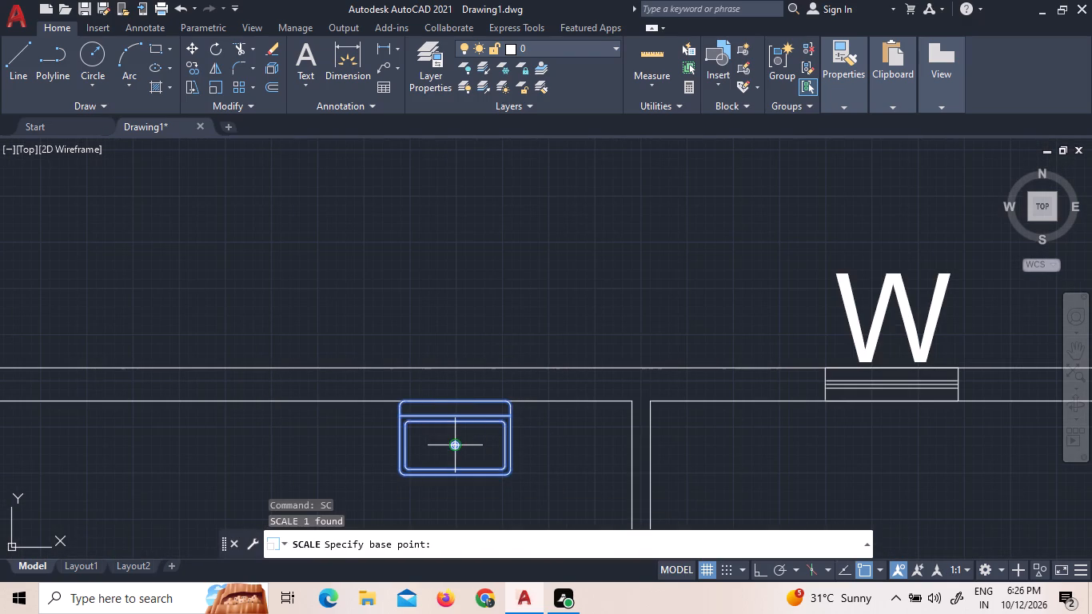
left_click(399, 472)
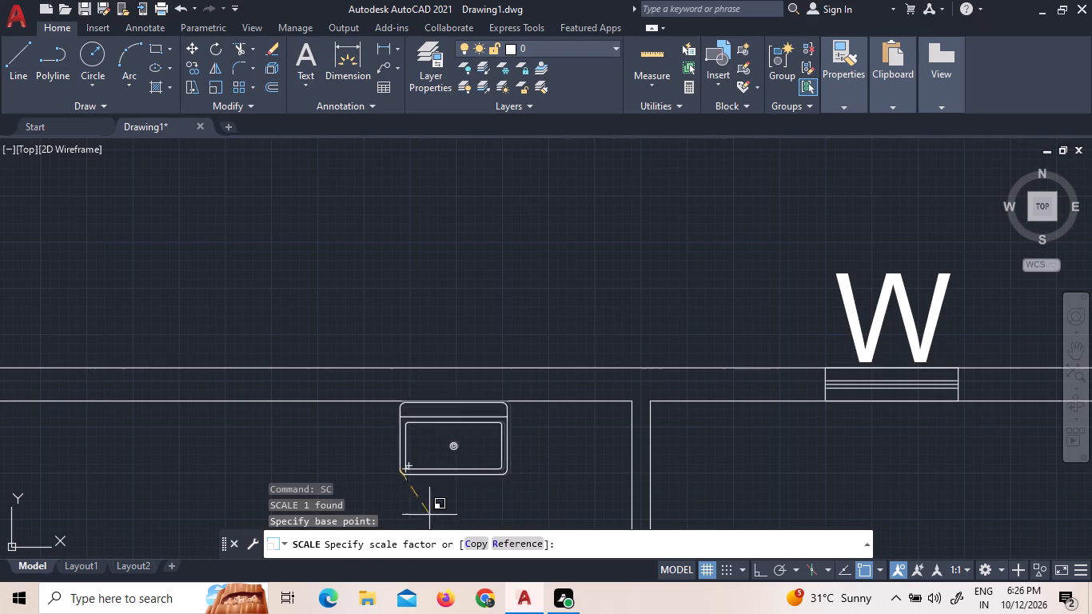
scroll(442, 496, "down", 4)
scroll(455, 519, "up", 1)
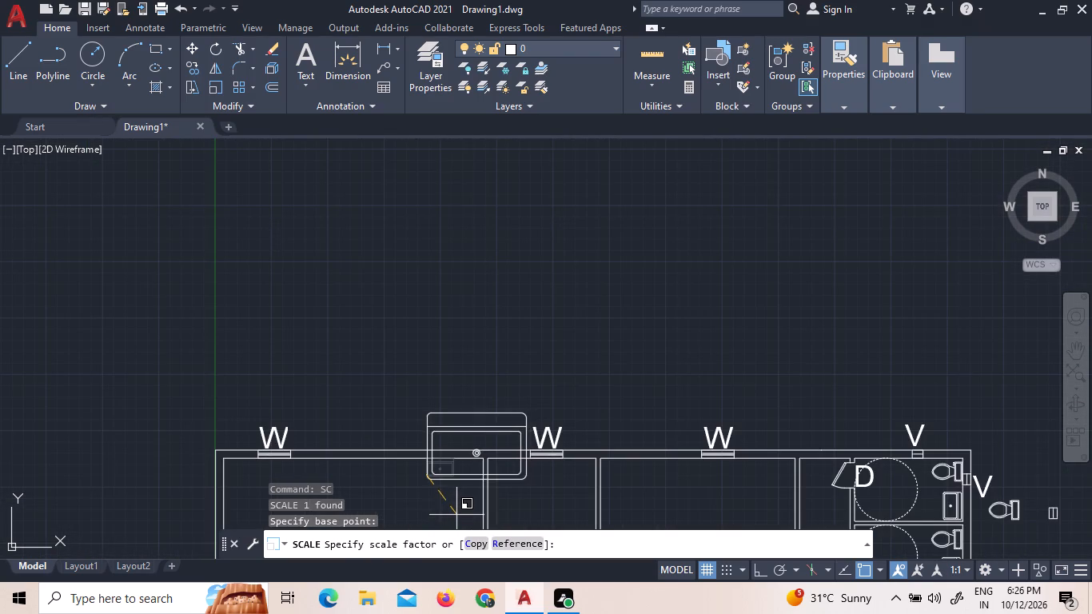
scroll(466, 441, "down", 3)
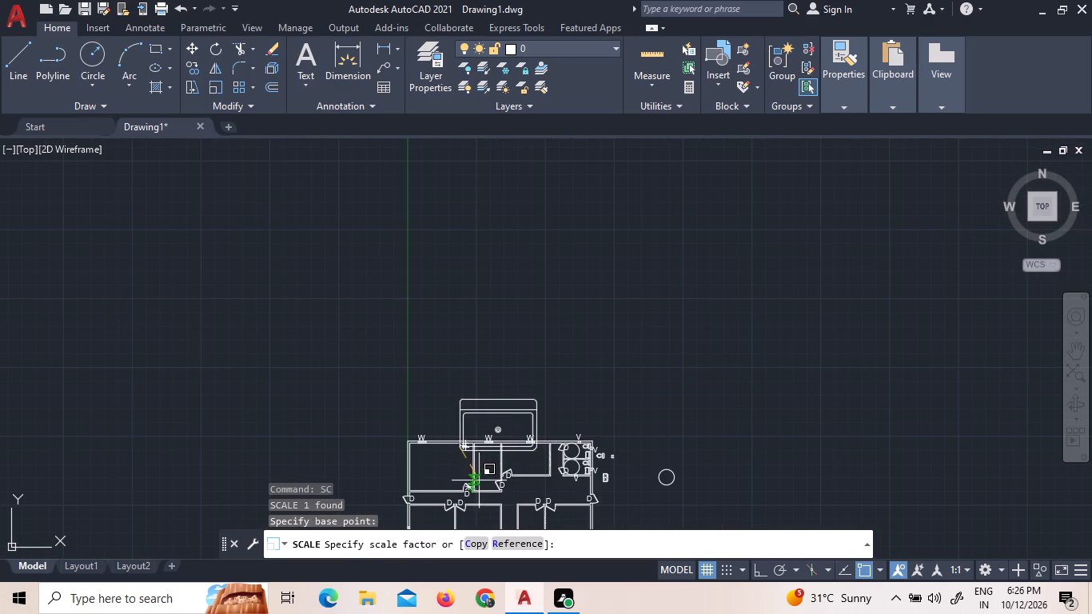
scroll(460, 456, "up", 5)
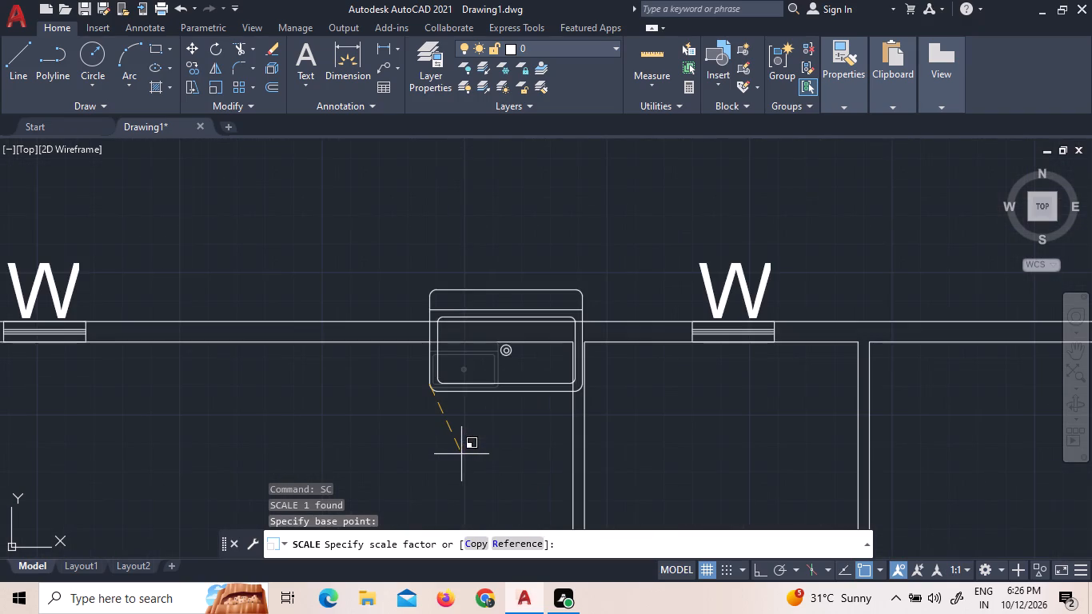
left_click(476, 475)
Move the enlarged single-bowl sink fully inside the large northwest room, just below the north wall and east of the window.
left_click(521, 457)
left_click(460, 365)
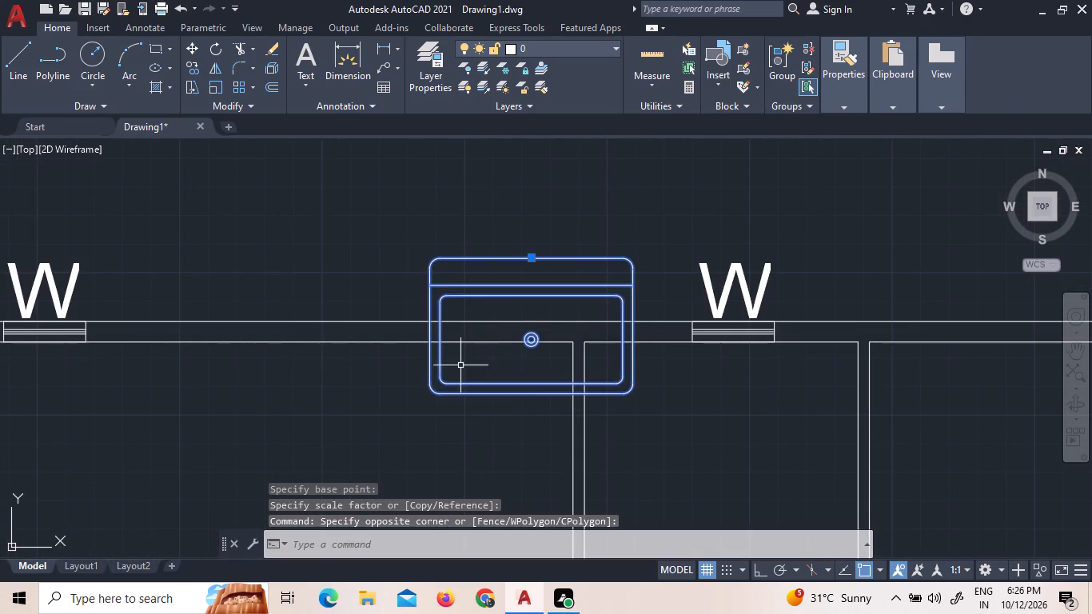
right_click(460, 365)
left_click(512, 300)
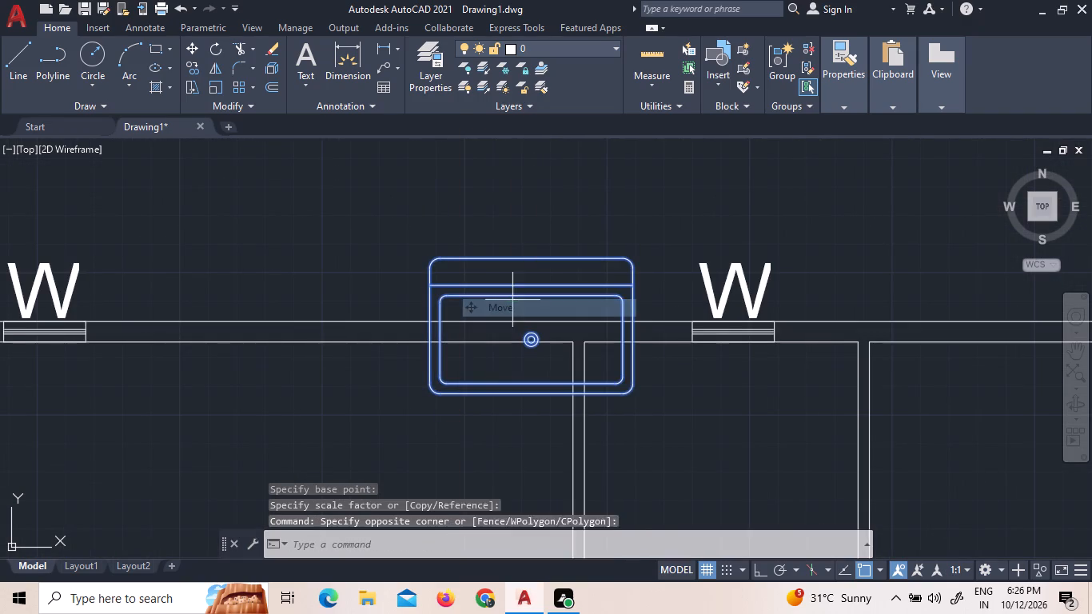
left_click(464, 382)
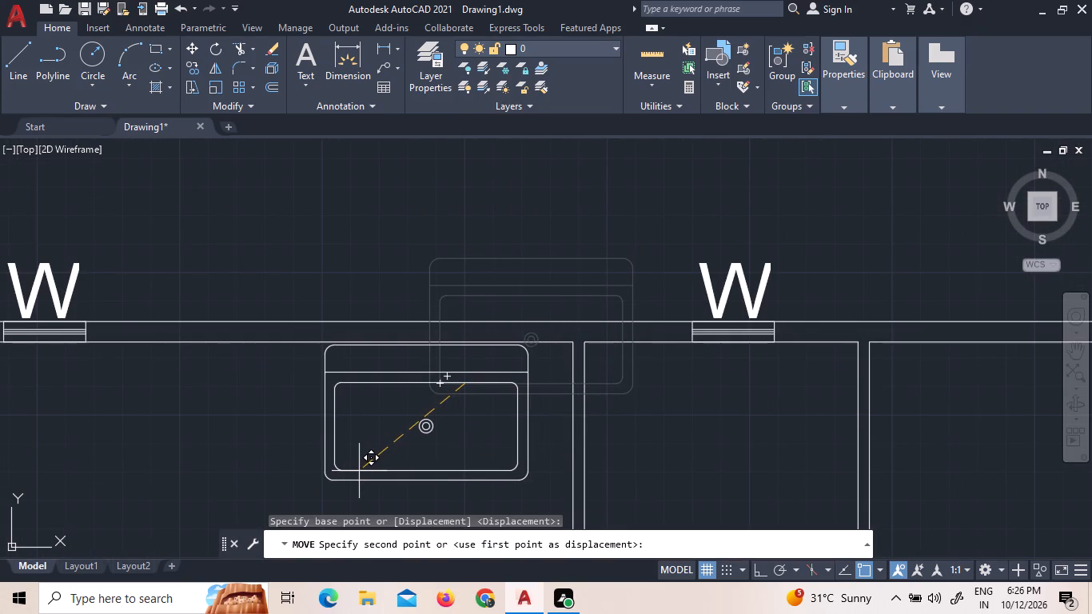
left_click(338, 475)
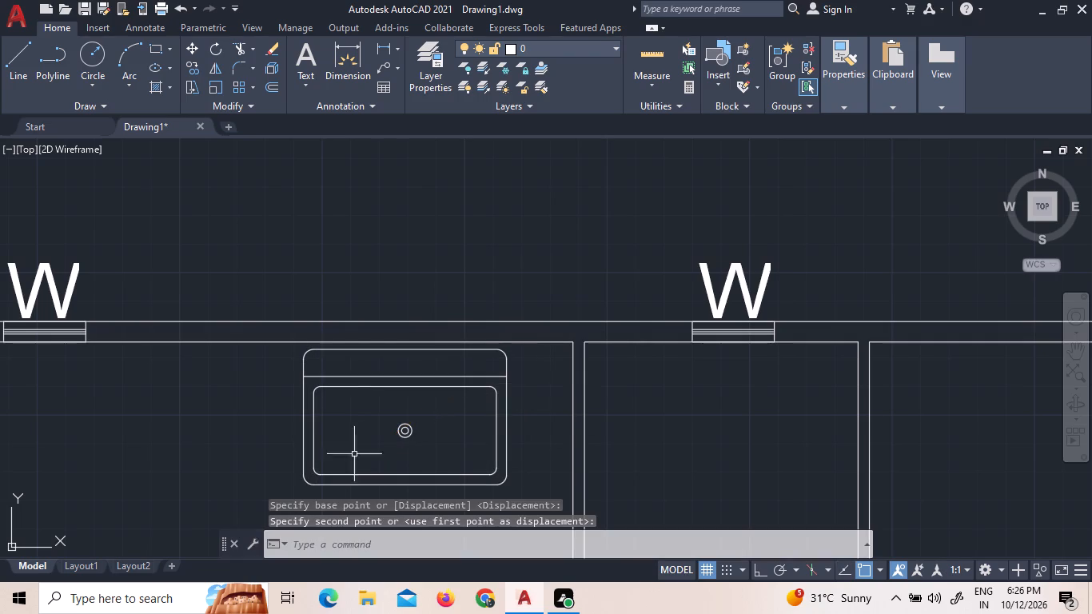
Move the loose double-bowl sink from outside the plan into the southwest room, beside its east wall.
scroll(564, 43, "down", 3)
scroll(560, 164, "down", 3)
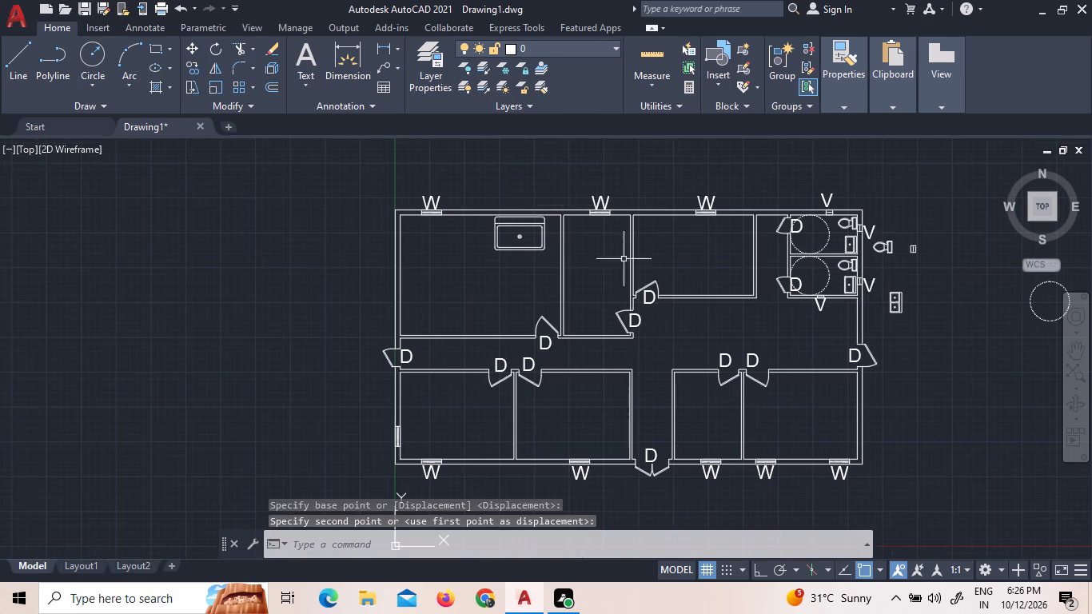
left_click(913, 325)
left_click(876, 283)
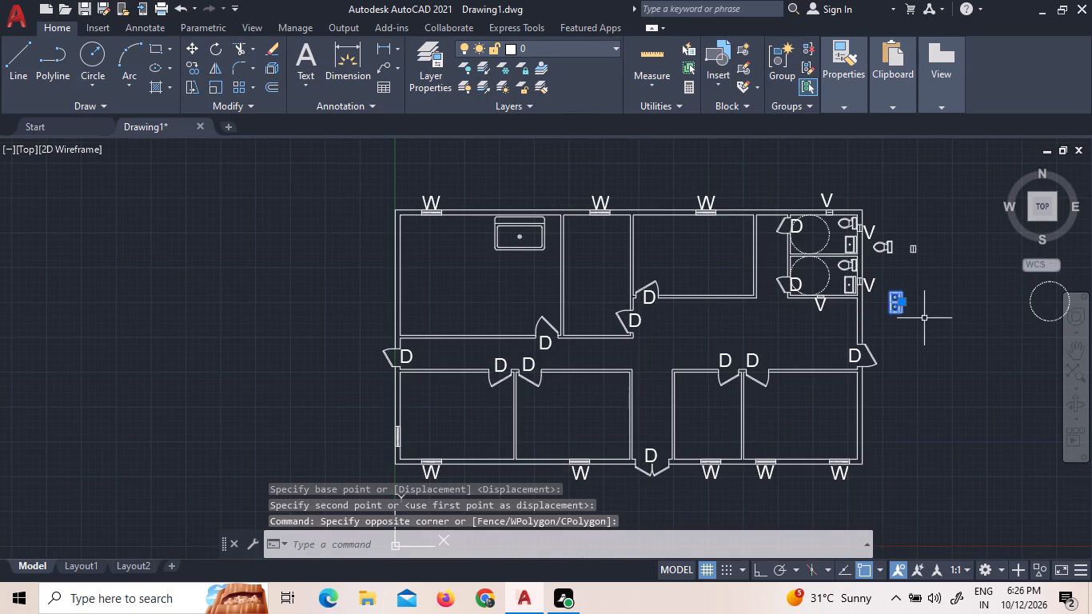
right_click(920, 313)
left_click(943, 311)
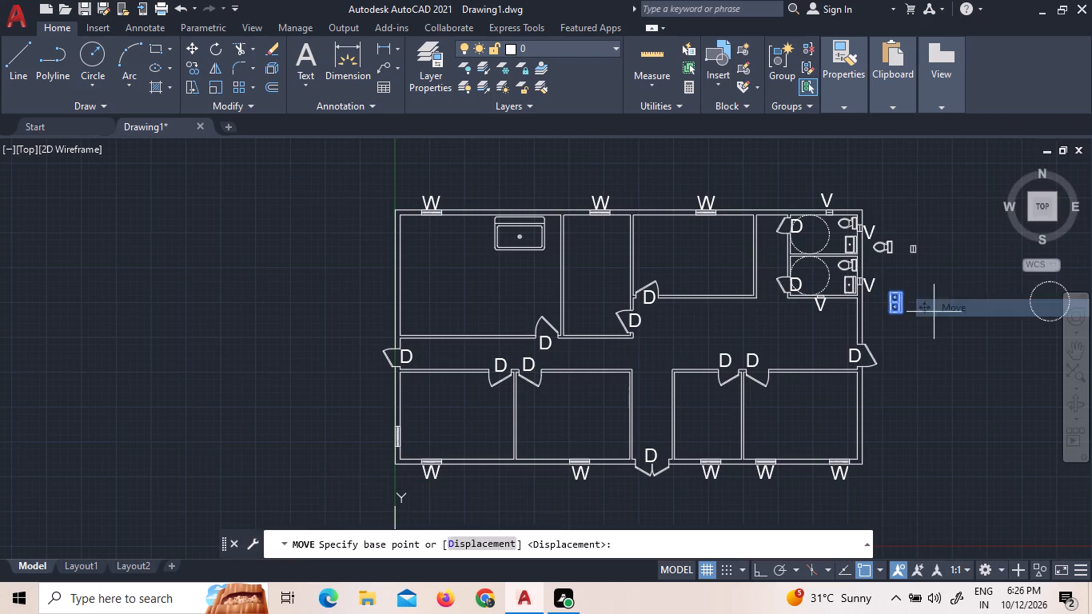
left_click(927, 313)
scroll(531, 445, "up", 3)
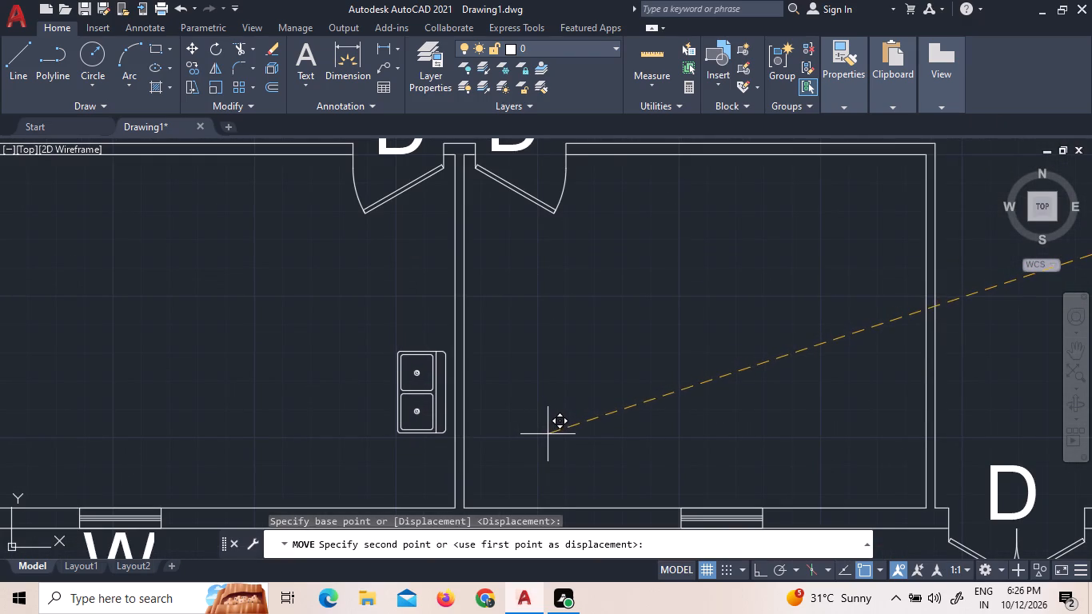
left_click(548, 434)
Scale the double-bowl sink in the southwest room to about 1.5 times its size from its lower edge.
scroll(467, 444, "up", 2)
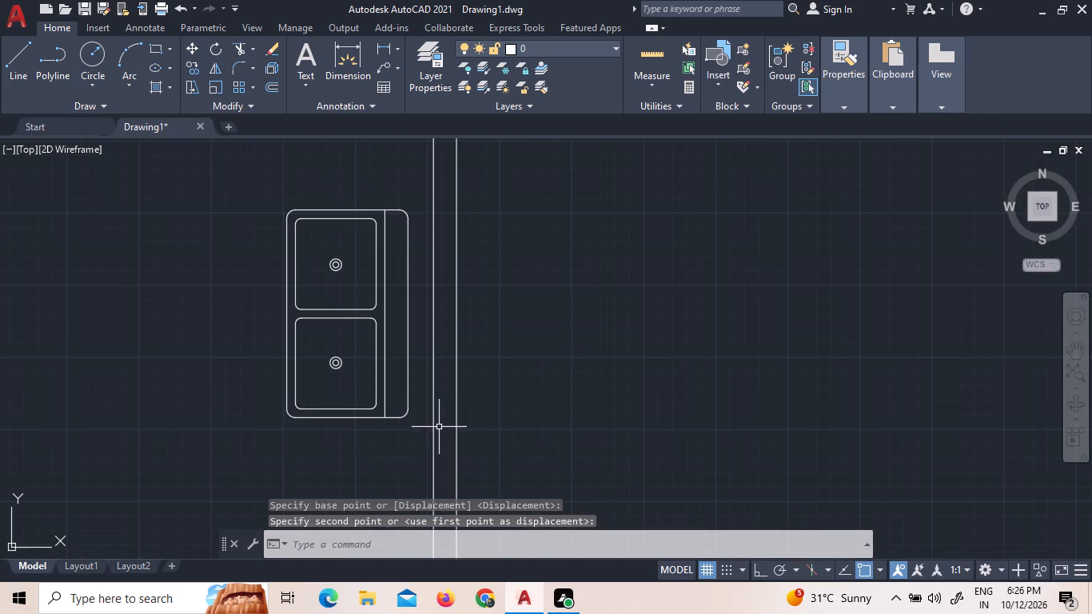
left_click(421, 423)
left_click(326, 374)
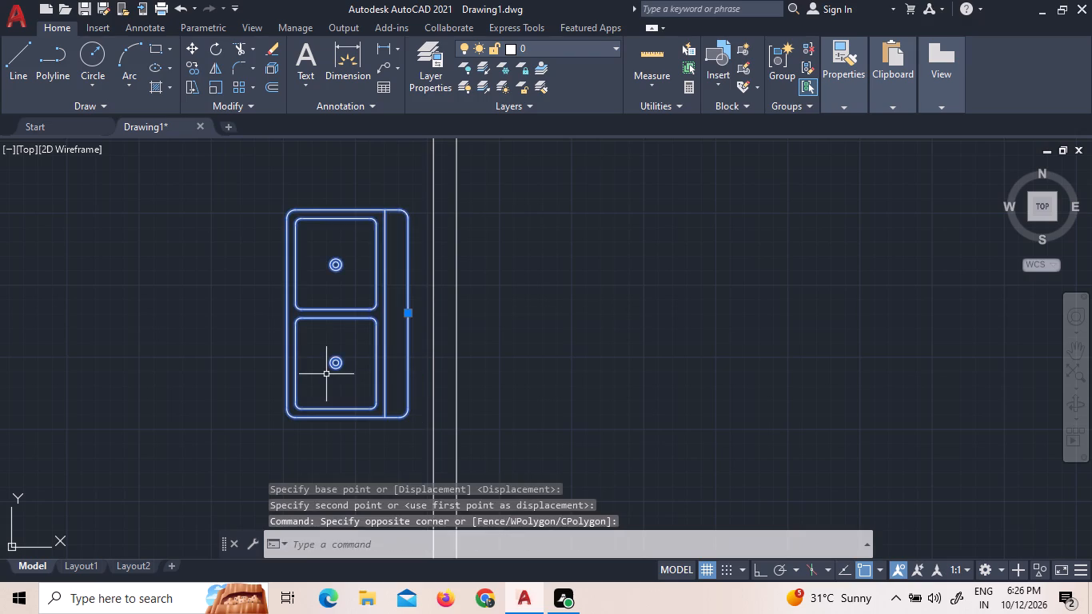
right_click(326, 374)
left_click(381, 346)
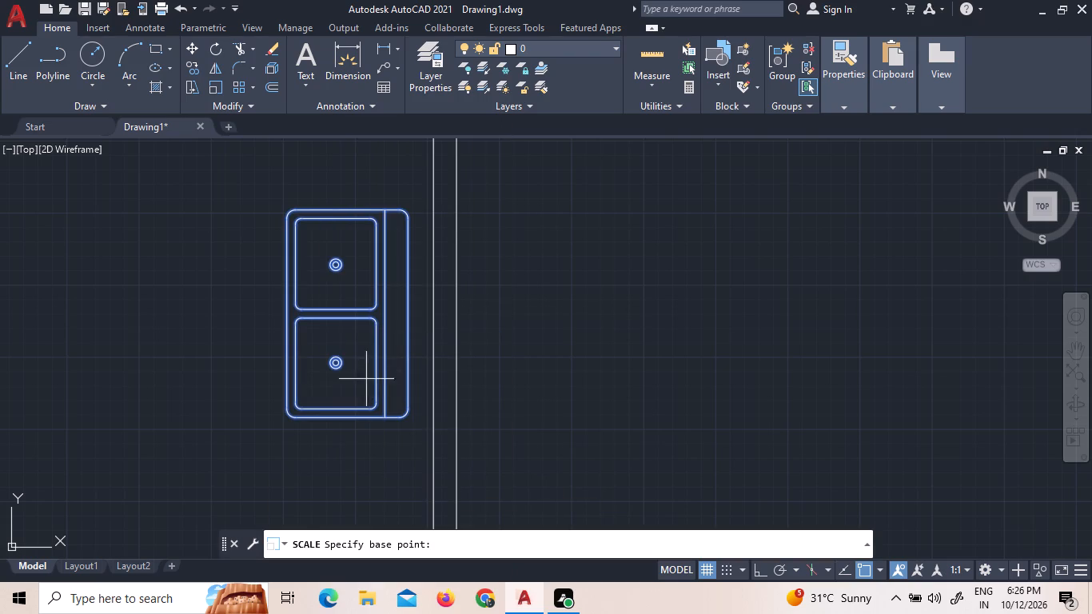
left_click(346, 416)
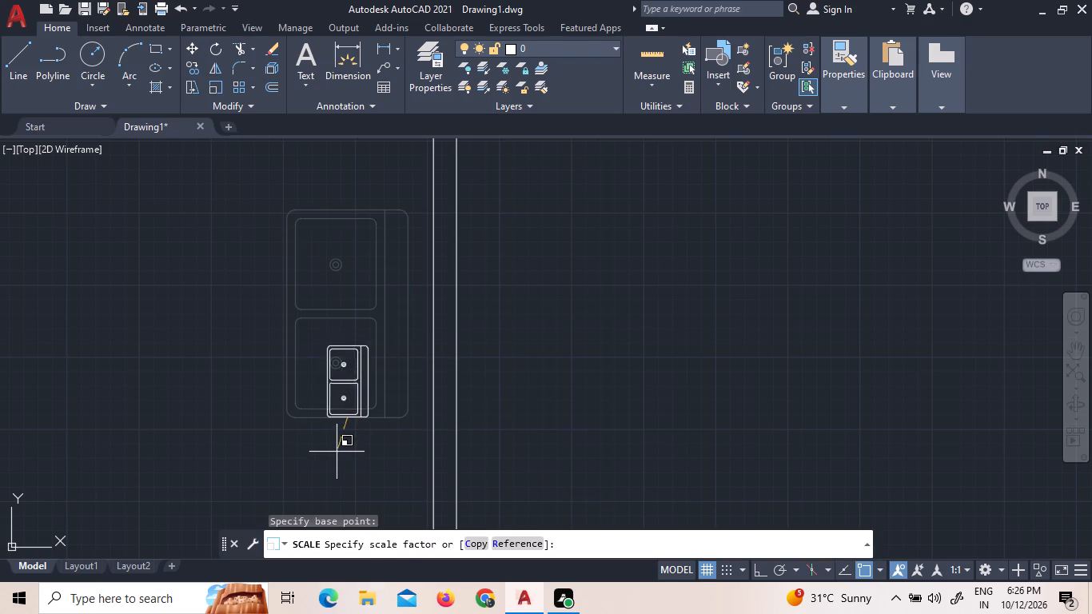
left_click(377, 262)
Move the enlarged double-bowl sink into the southeast corner of the southwest room, just clear of the east and south walls.
left_click(379, 450)
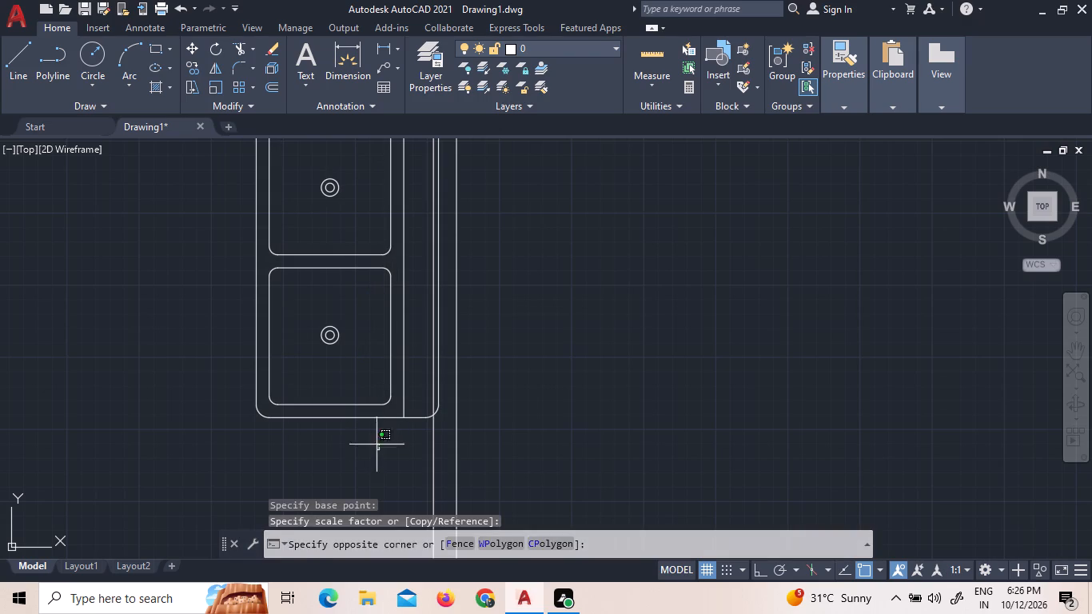
left_click(327, 402)
right_click(327, 402)
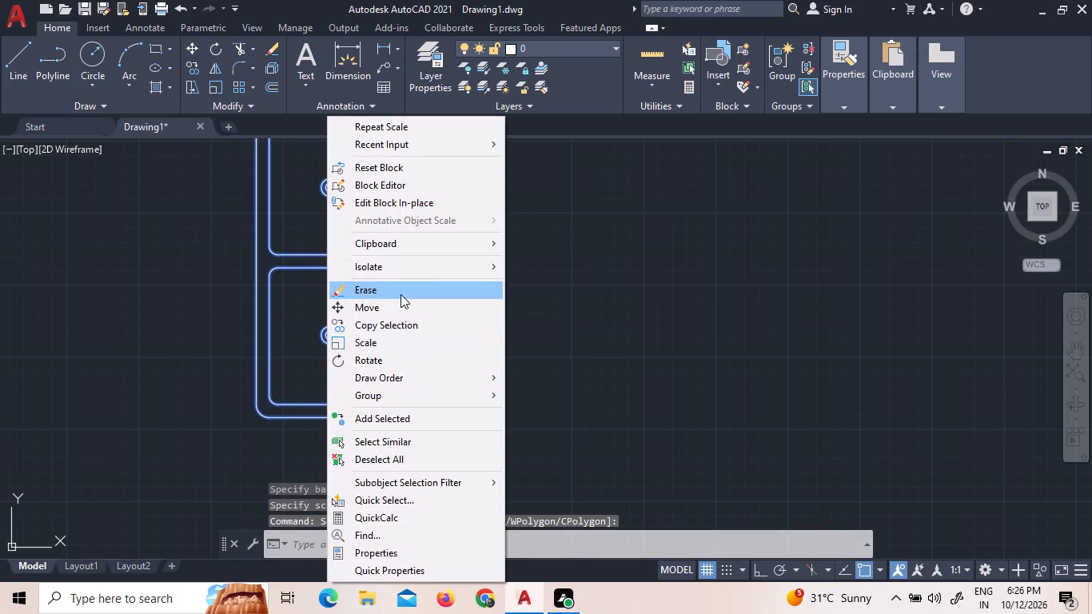
left_click(402, 307)
left_click(328, 401)
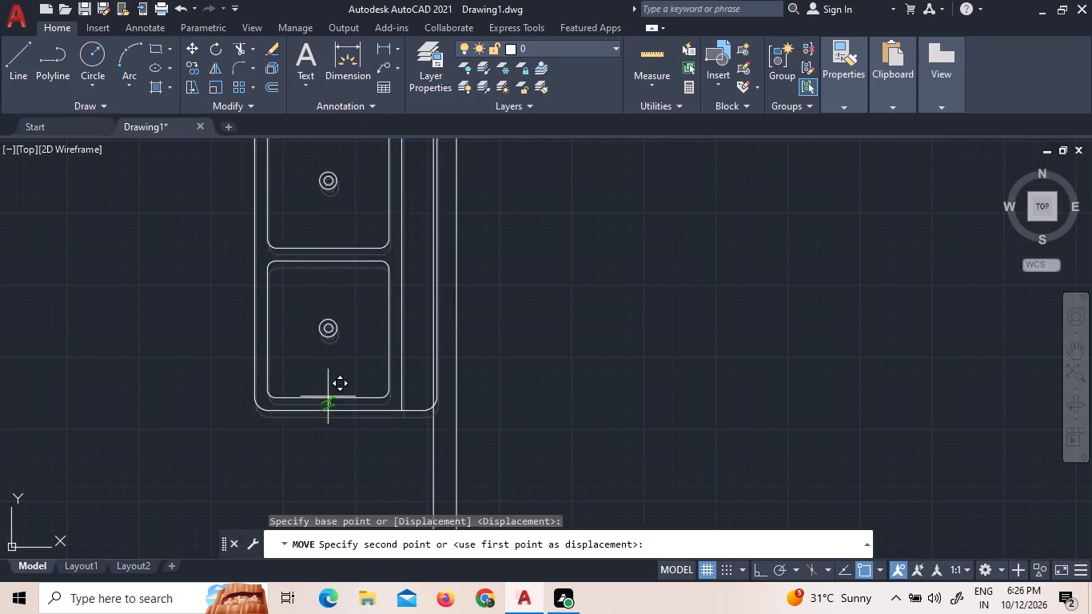
scroll(348, 362, "down", 5)
scroll(346, 401, "up", 4)
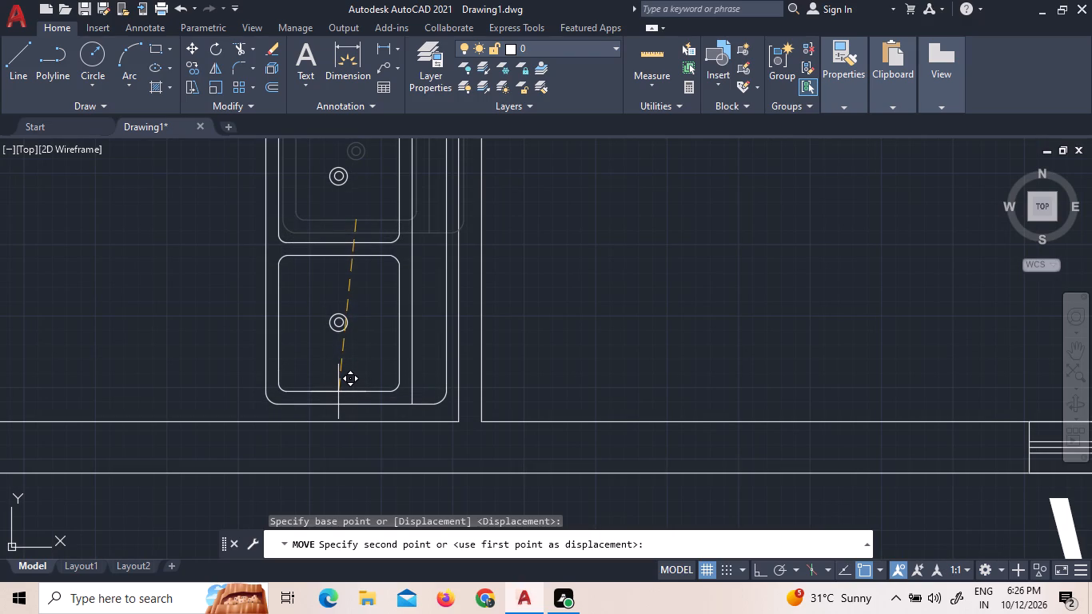
left_click(342, 393)
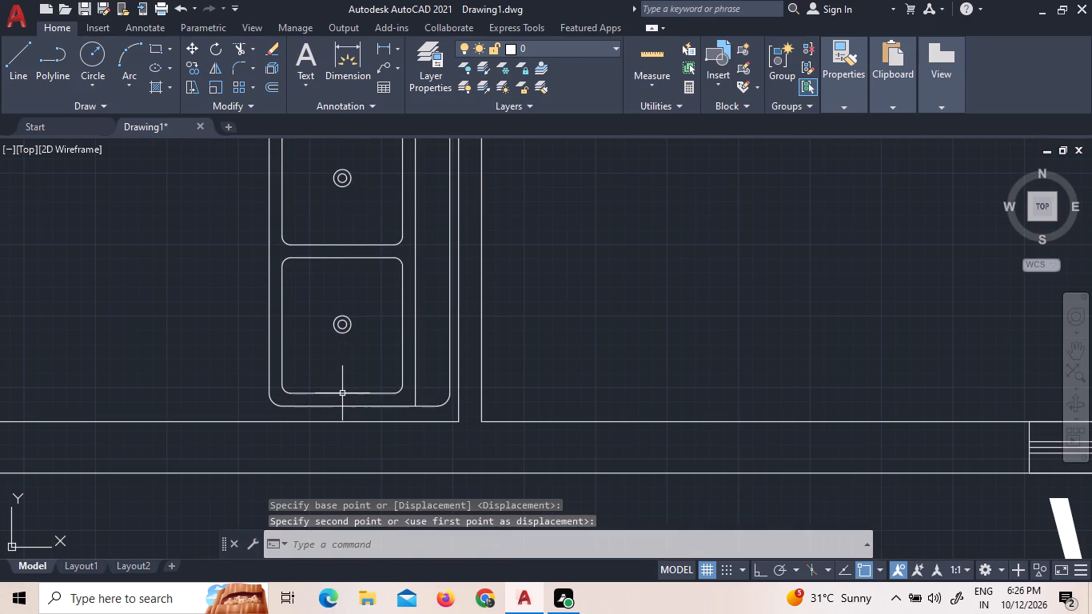
Add a multiline text label reading "Laboratory" inside the large northwest room, below the level of the sink.
scroll(342, 393, "down", 4)
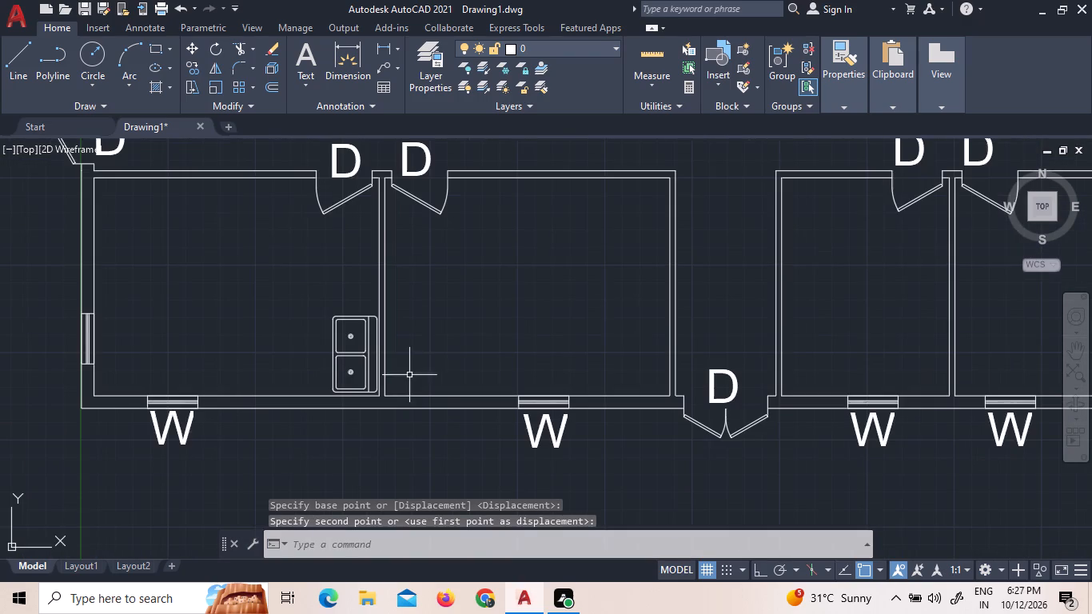
scroll(431, 360, "down", 2)
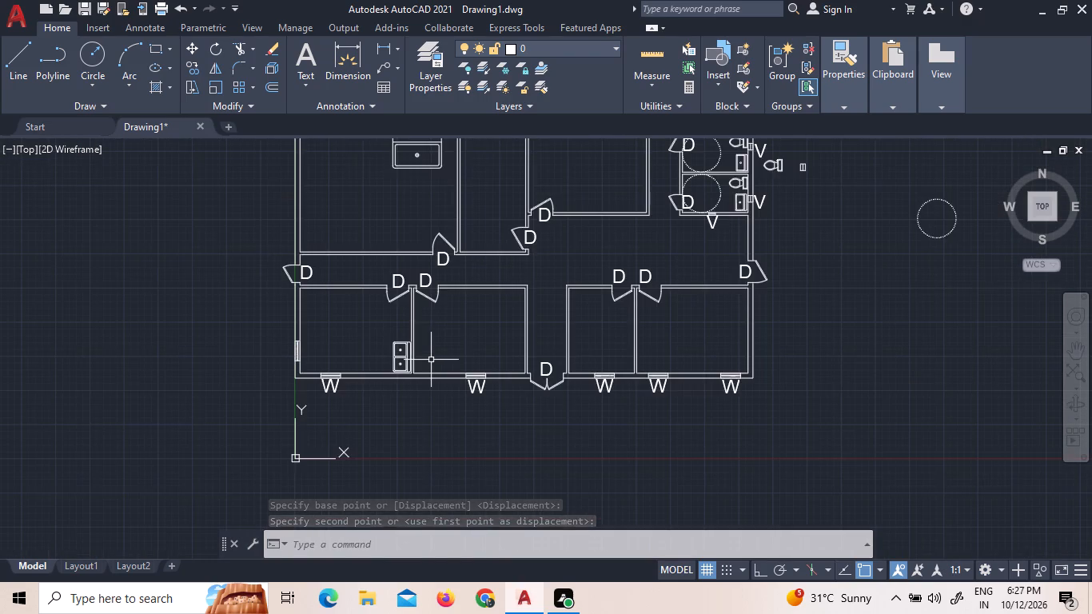
scroll(427, 353, "down", 2)
left_click(317, 58)
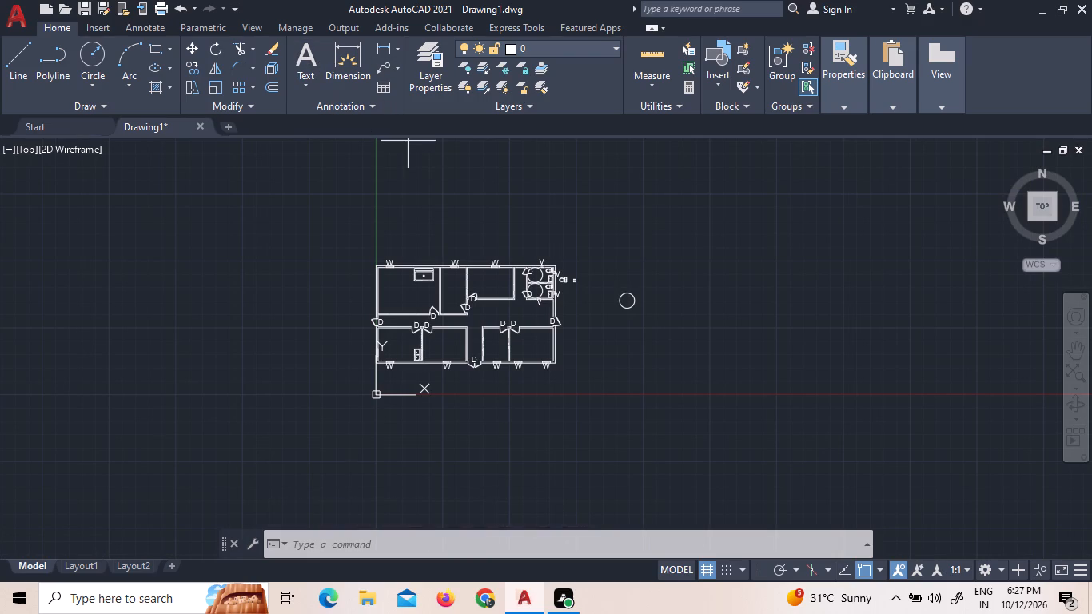
scroll(398, 293, "up", 2)
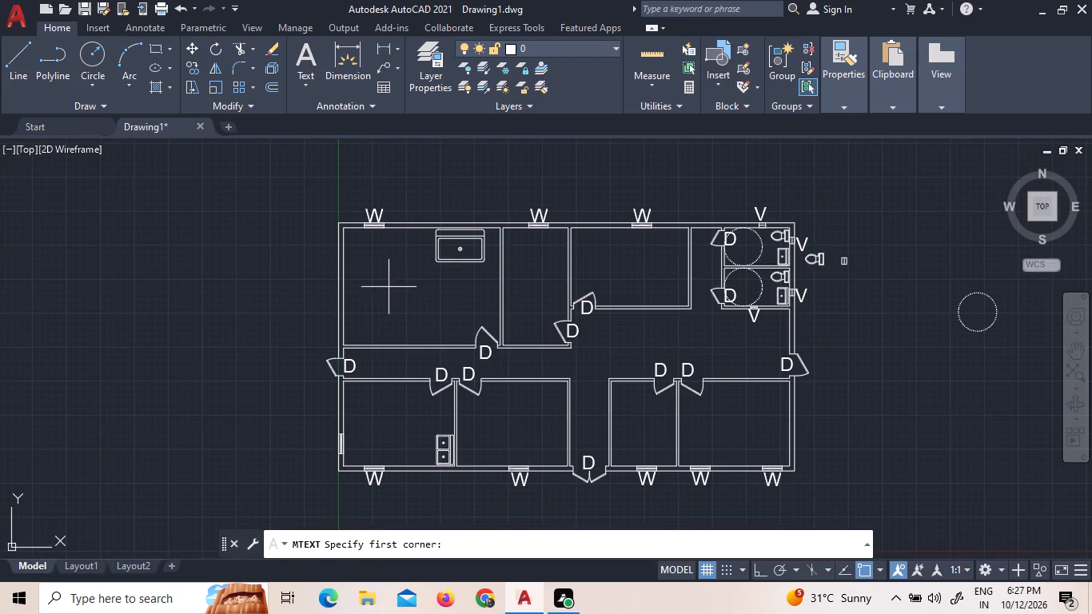
left_click(388, 276)
left_click(447, 304)
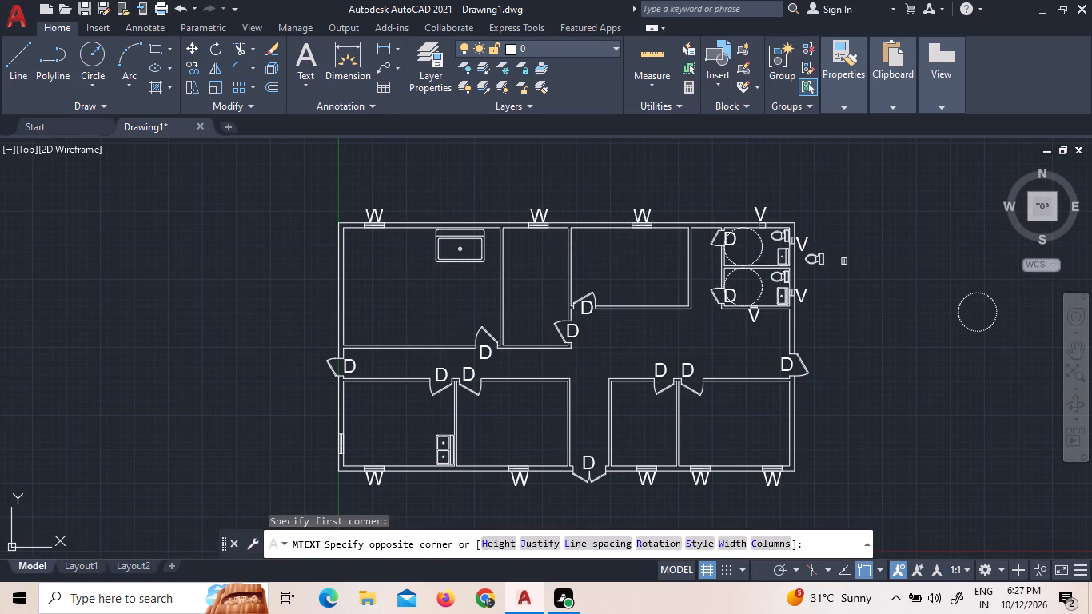
key("l")
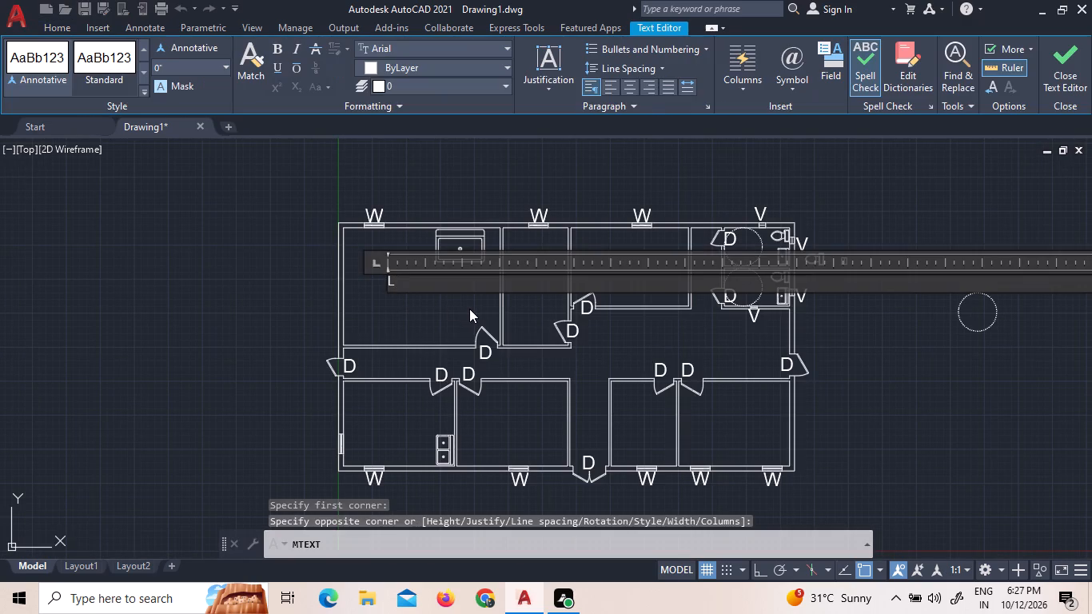
key("a")
key("BackSpace")
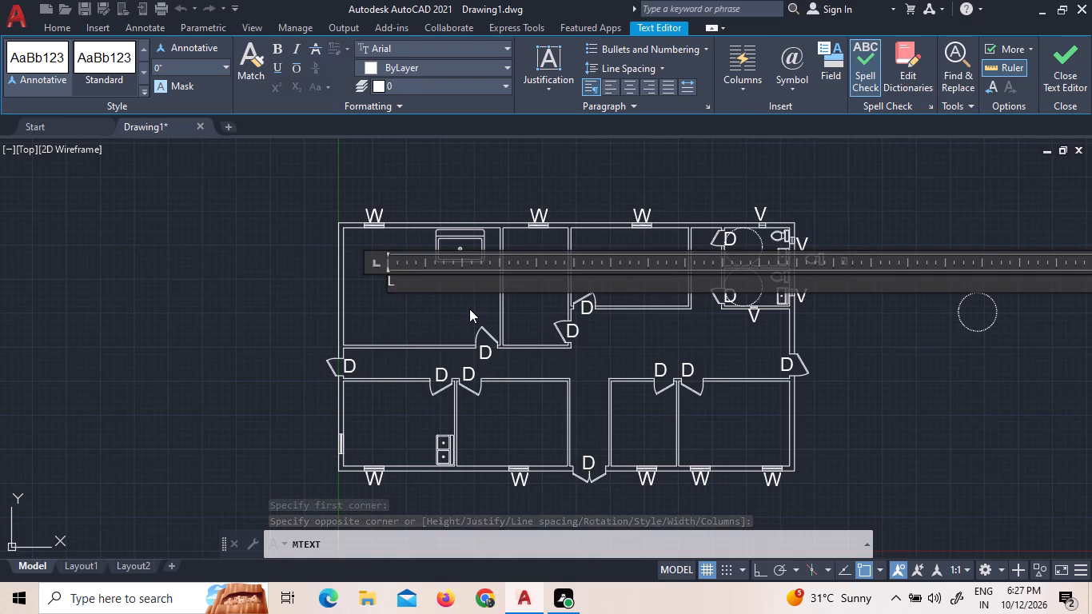
type("aboratar")
key("y")
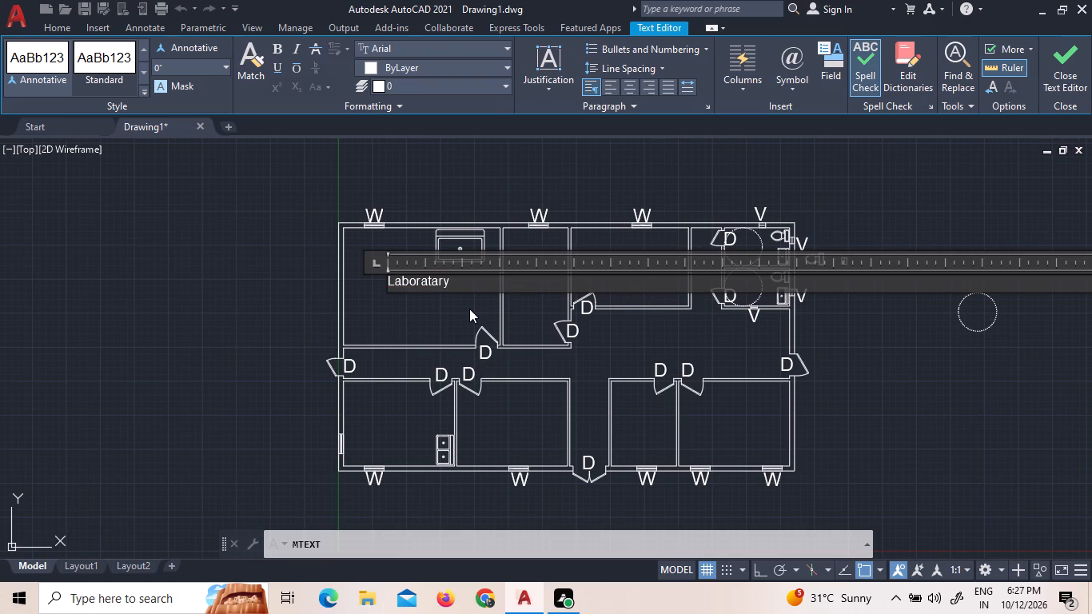
key("BackSpace")
key("BackSpace")
key("BackSpace")
type("or")
key("y")
Set the text height of the "Laboratory" label in the northwest room to 2'.
left_click_drag(452, 284, 388, 277)
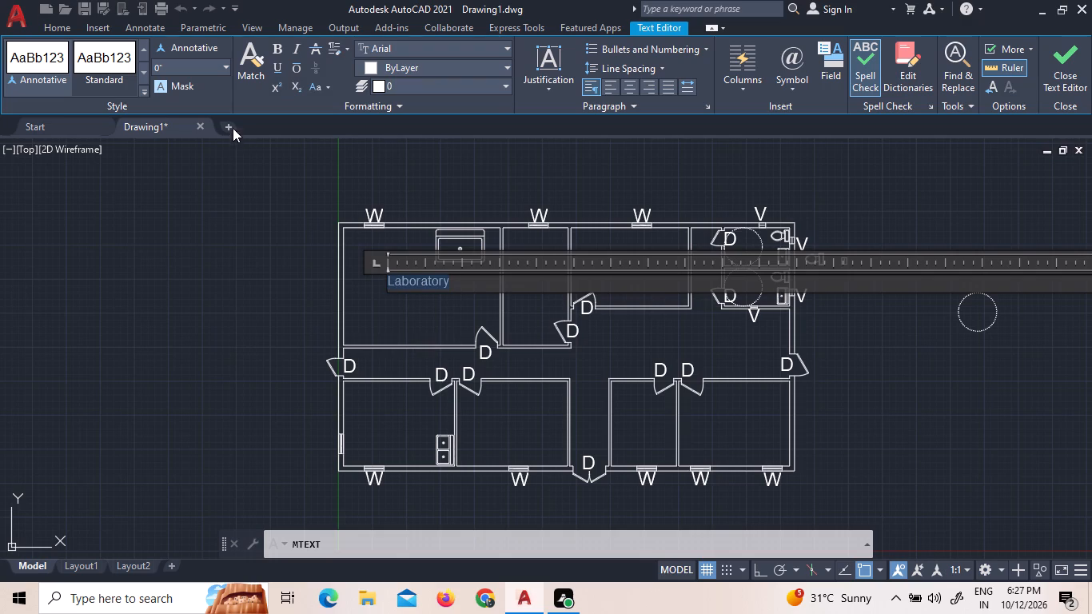
left_click(230, 65)
left_click(197, 82)
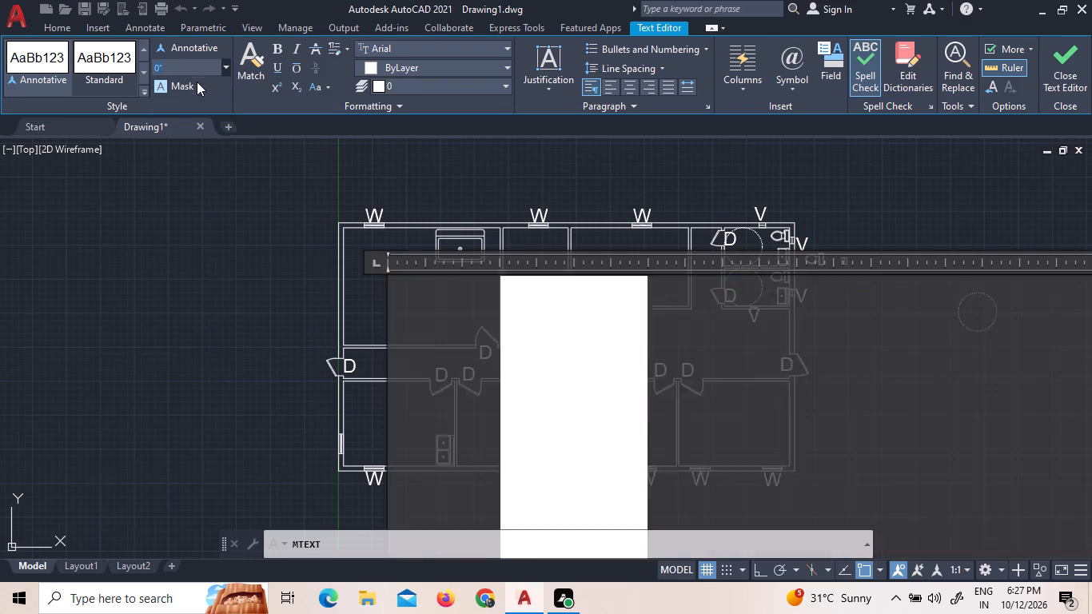
left_click(294, 250)
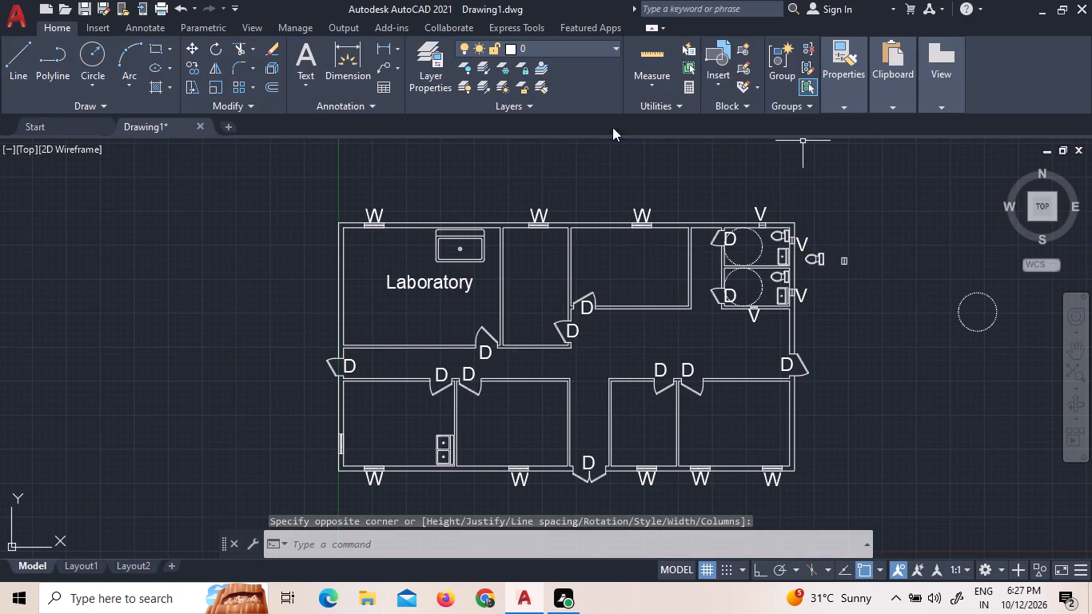
left_click(436, 288)
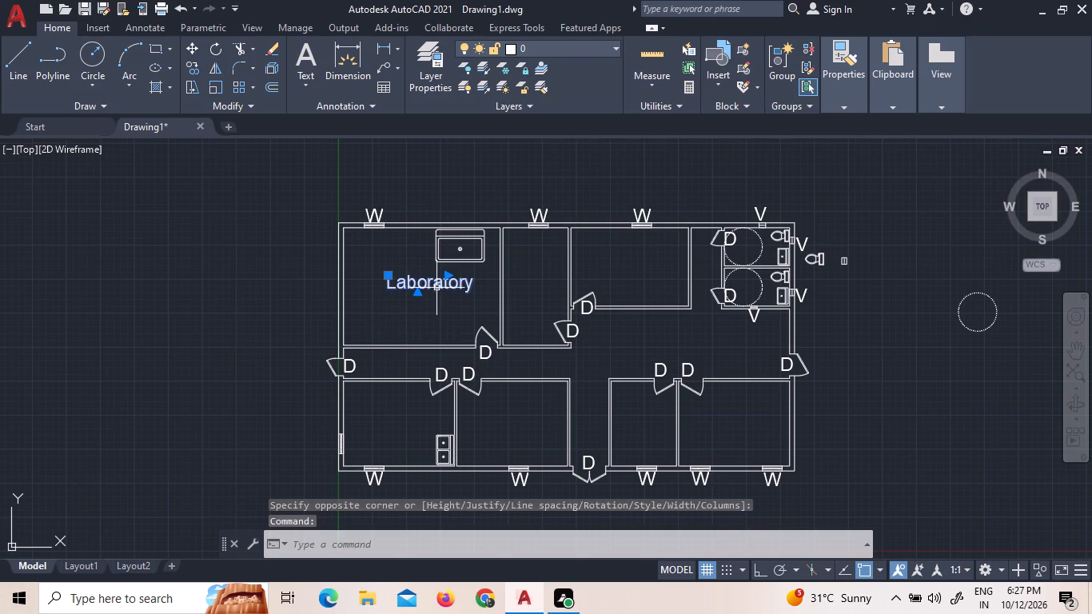
Add a multiline text label reading "office" at 2' text height in the narrow room just east of the Laboratory.
left_click(305, 65)
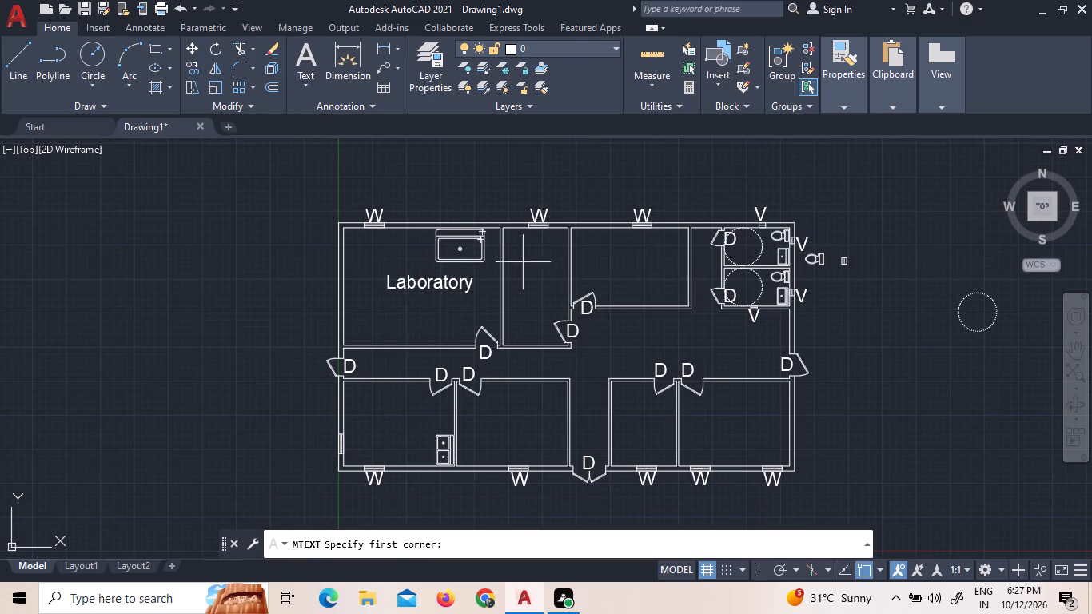
left_click(520, 276)
left_click_drag(520, 275, 535, 298)
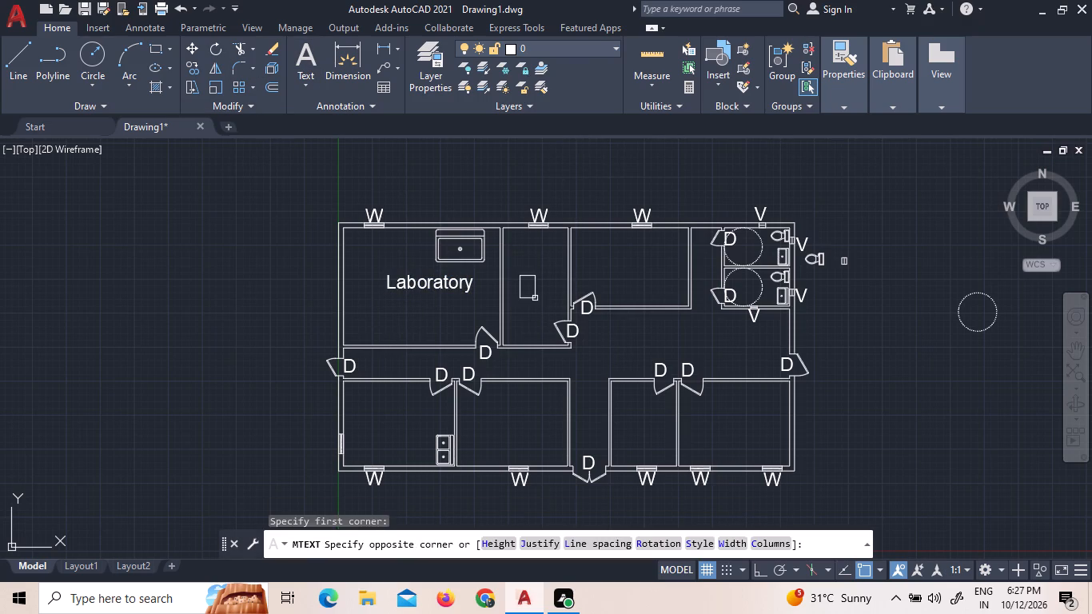
left_click_drag(535, 298, 542, 300)
left_click(558, 302)
key("o")
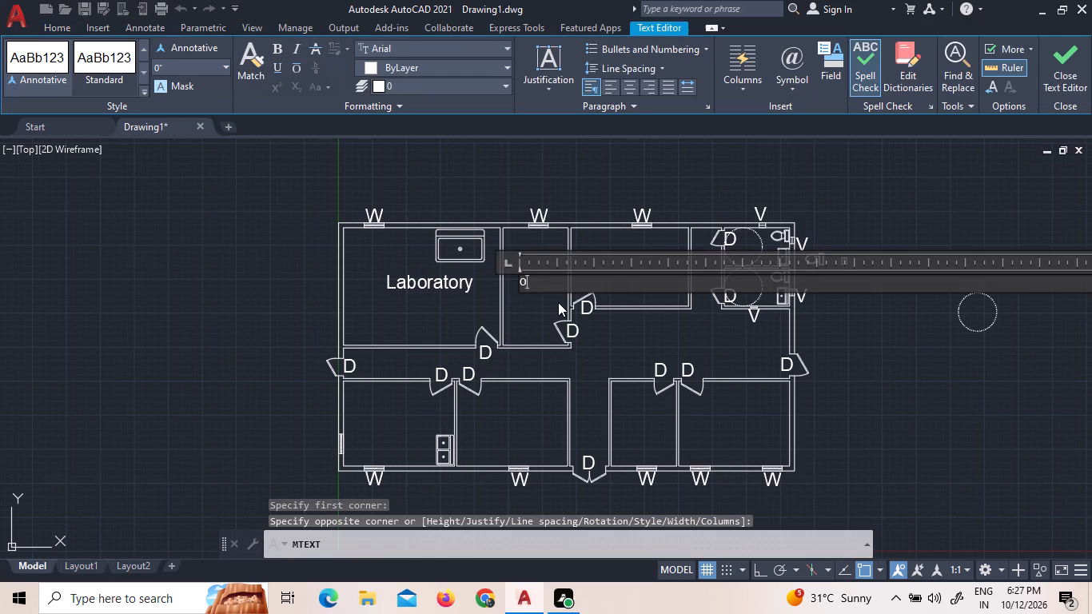
type("ff")
type("iv")
key("BackSpace")
type("ce")
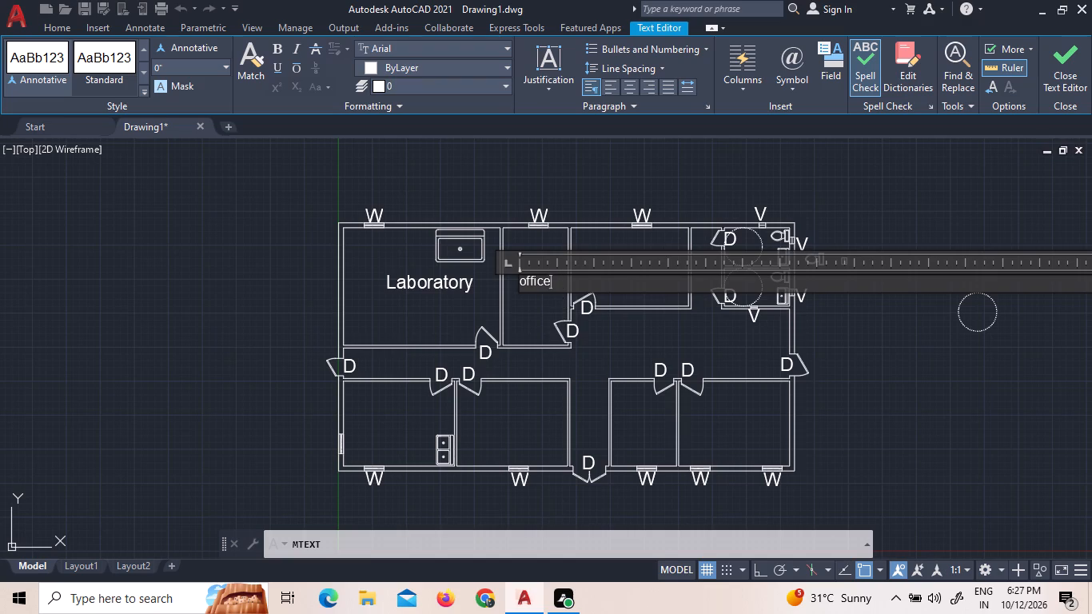
left_click_drag(549, 285, 516, 277)
left_click(227, 72)
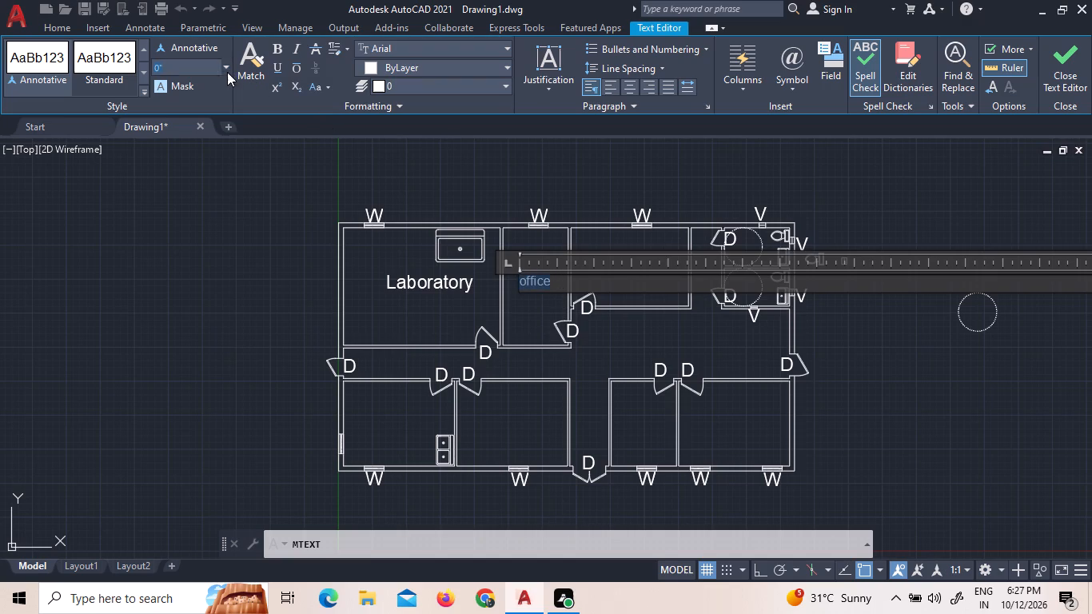
left_click(200, 81)
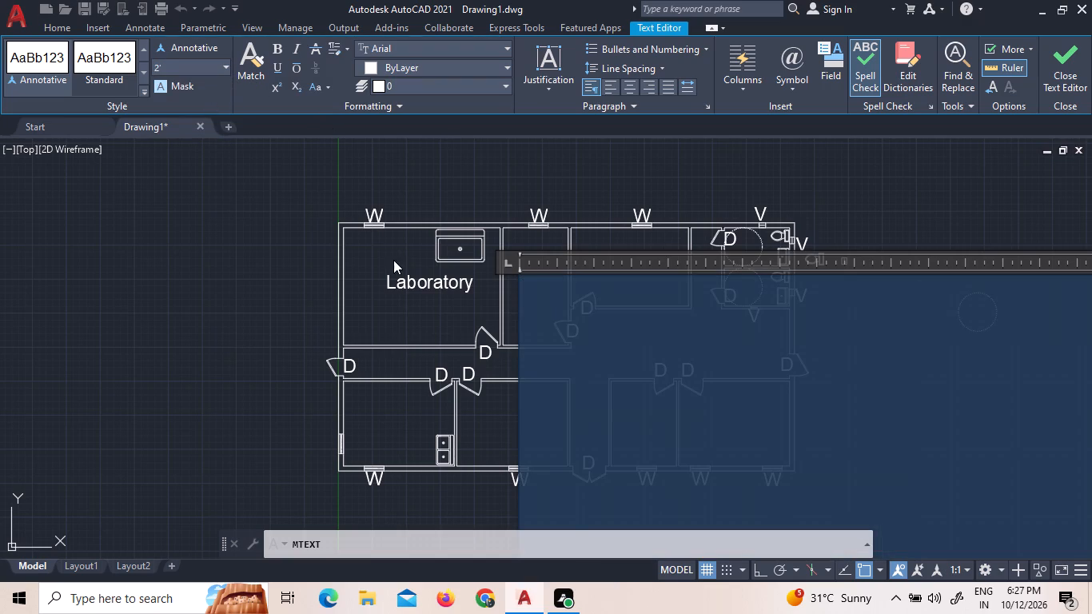
left_click(393, 260)
Copy the "office" label into the small room just east of the south entrance and the north room beside the original office.
left_click(552, 286)
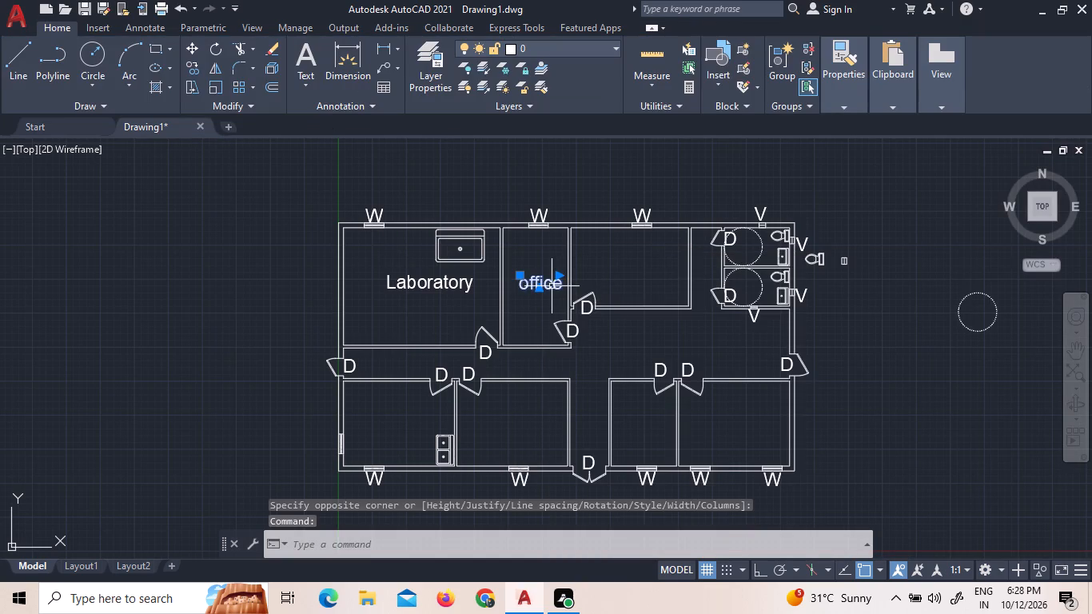
right_click(552, 286)
left_click(576, 327)
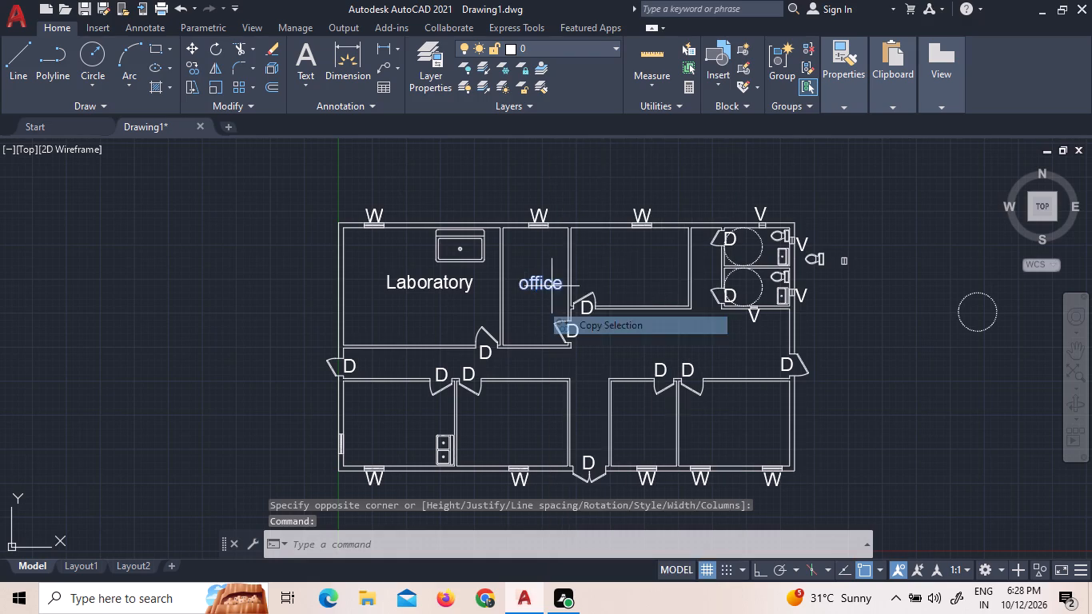
left_click(552, 313)
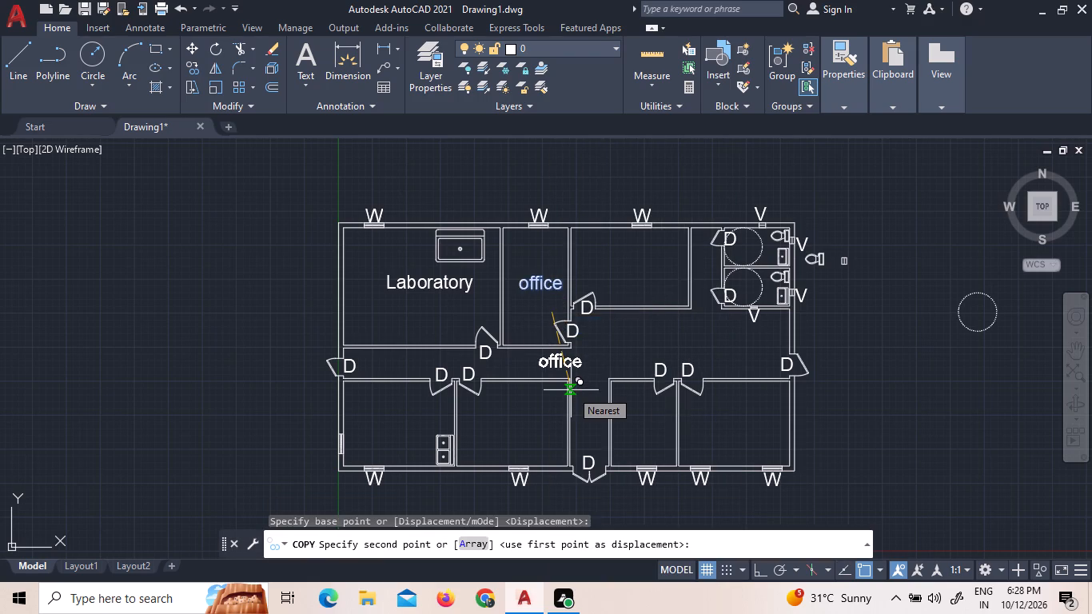
left_click(656, 449)
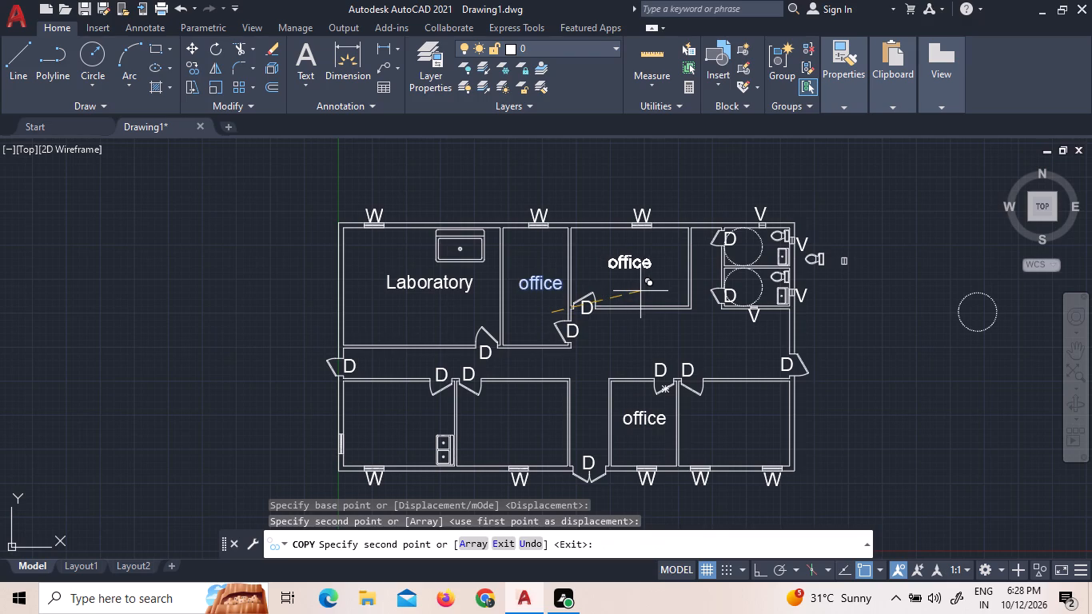
left_click(640, 291)
scroll(645, 302, "down", 1)
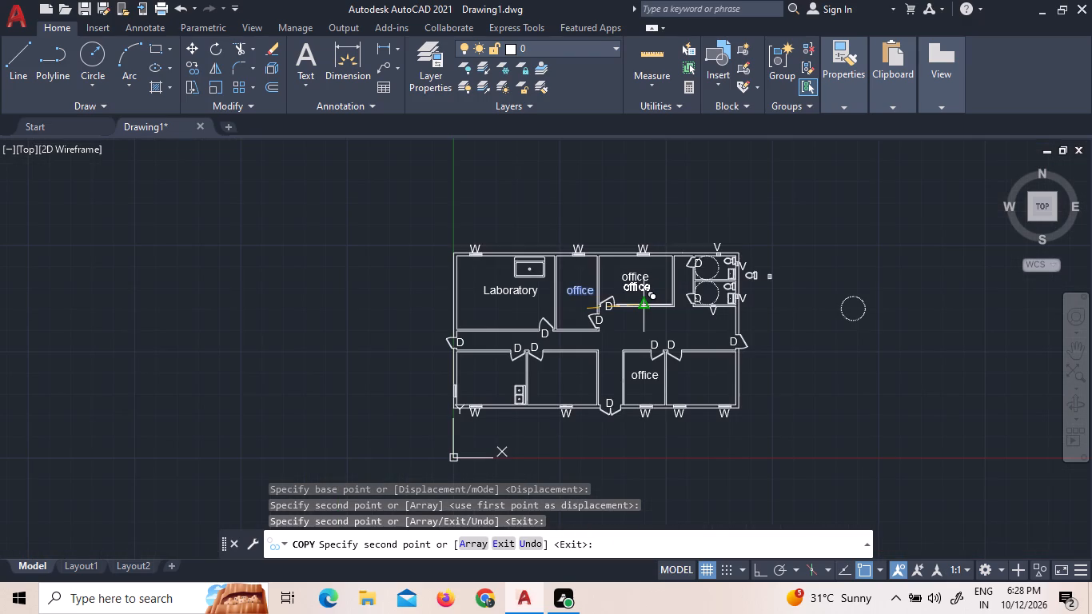
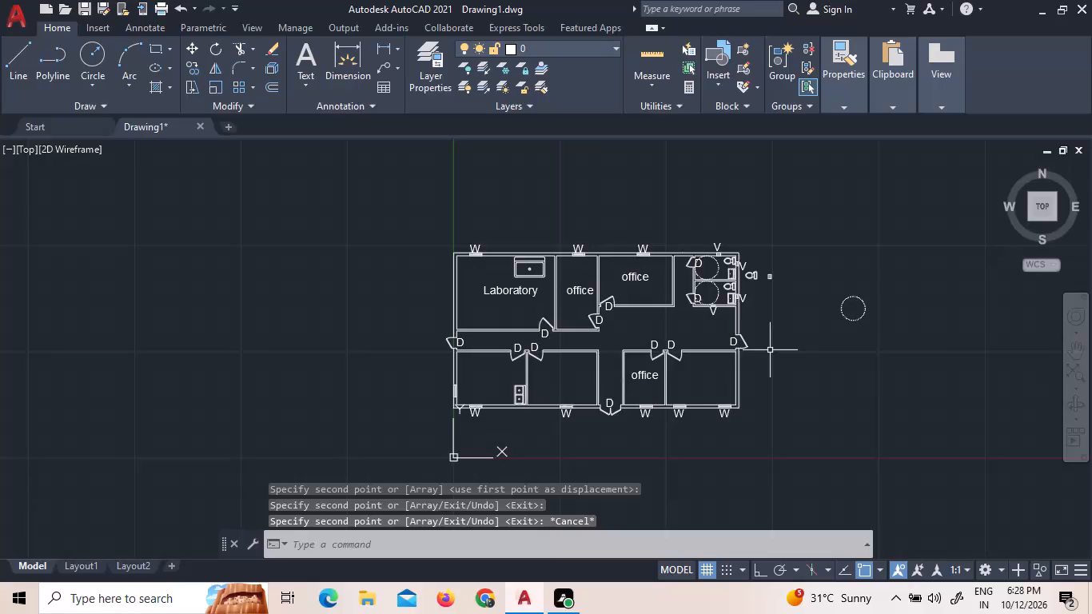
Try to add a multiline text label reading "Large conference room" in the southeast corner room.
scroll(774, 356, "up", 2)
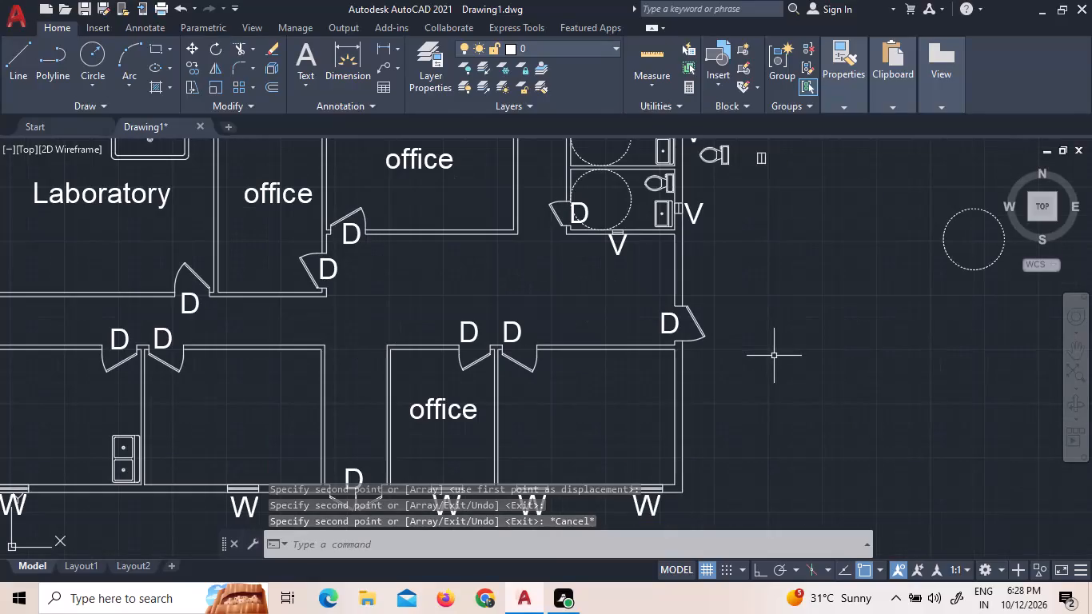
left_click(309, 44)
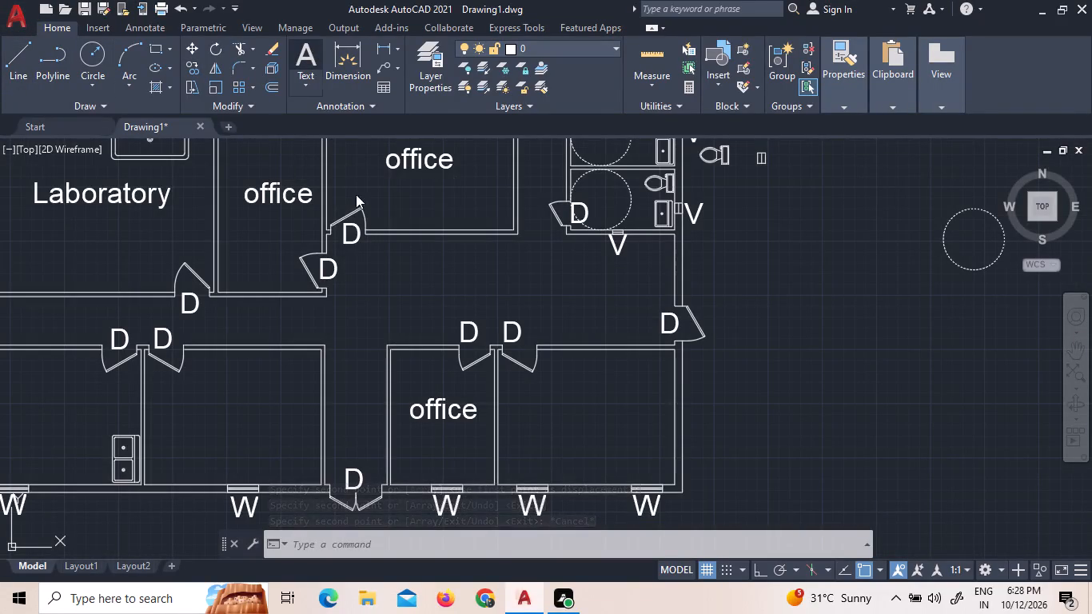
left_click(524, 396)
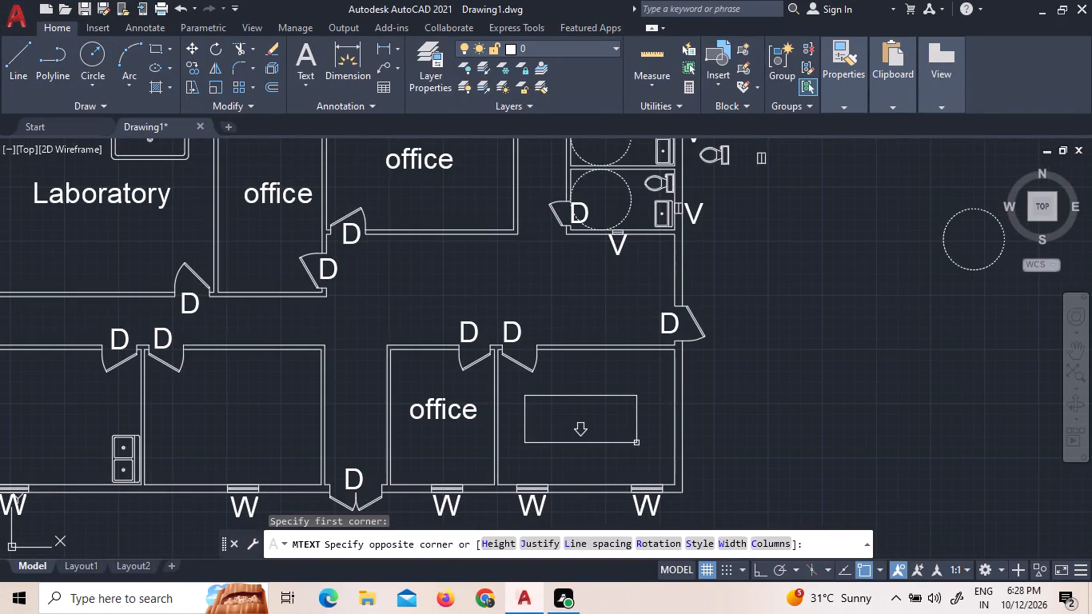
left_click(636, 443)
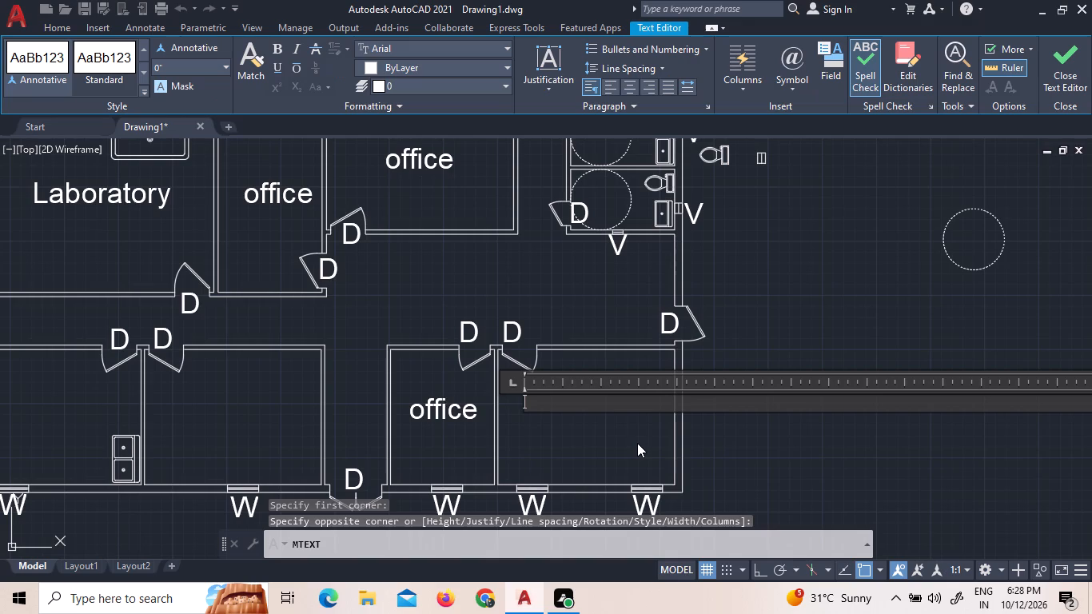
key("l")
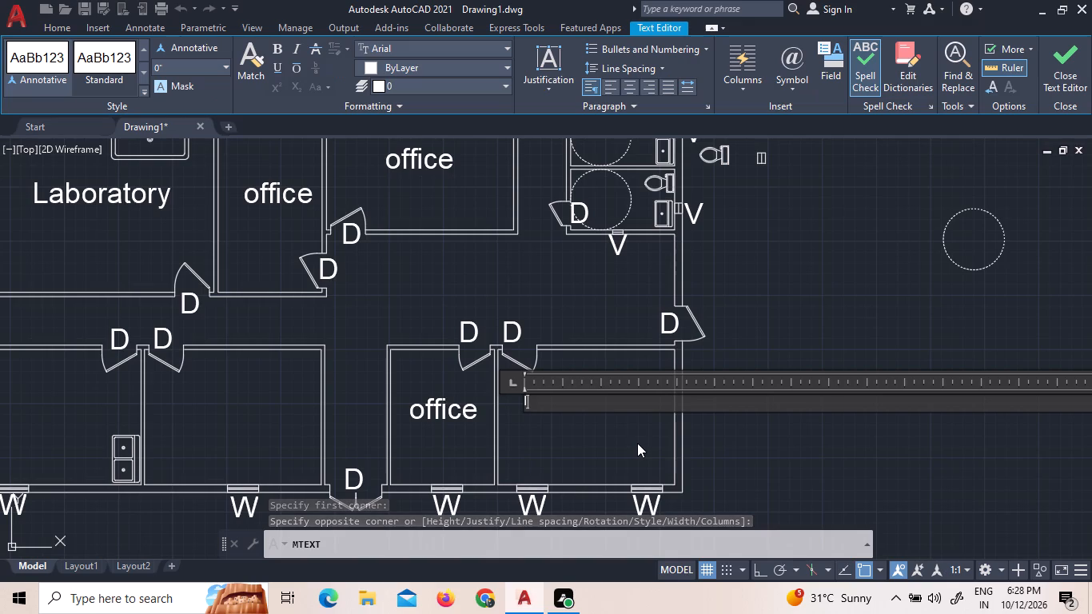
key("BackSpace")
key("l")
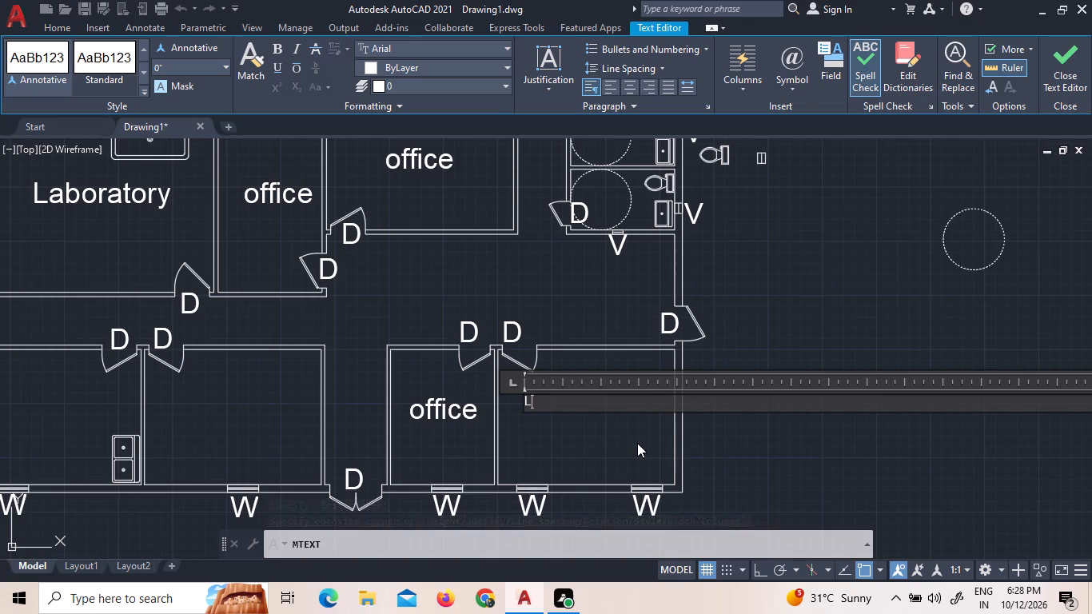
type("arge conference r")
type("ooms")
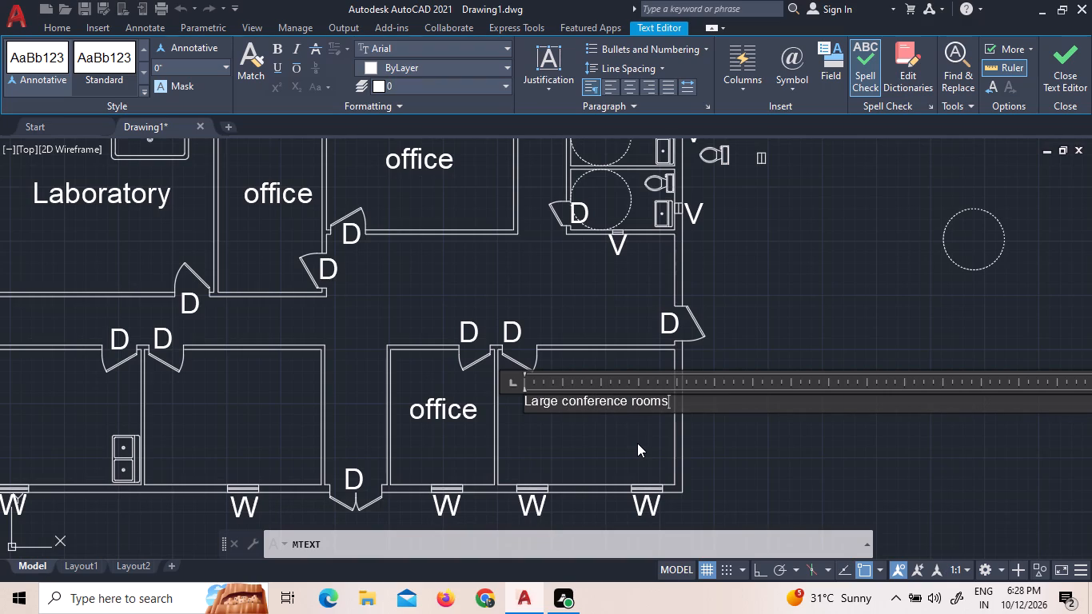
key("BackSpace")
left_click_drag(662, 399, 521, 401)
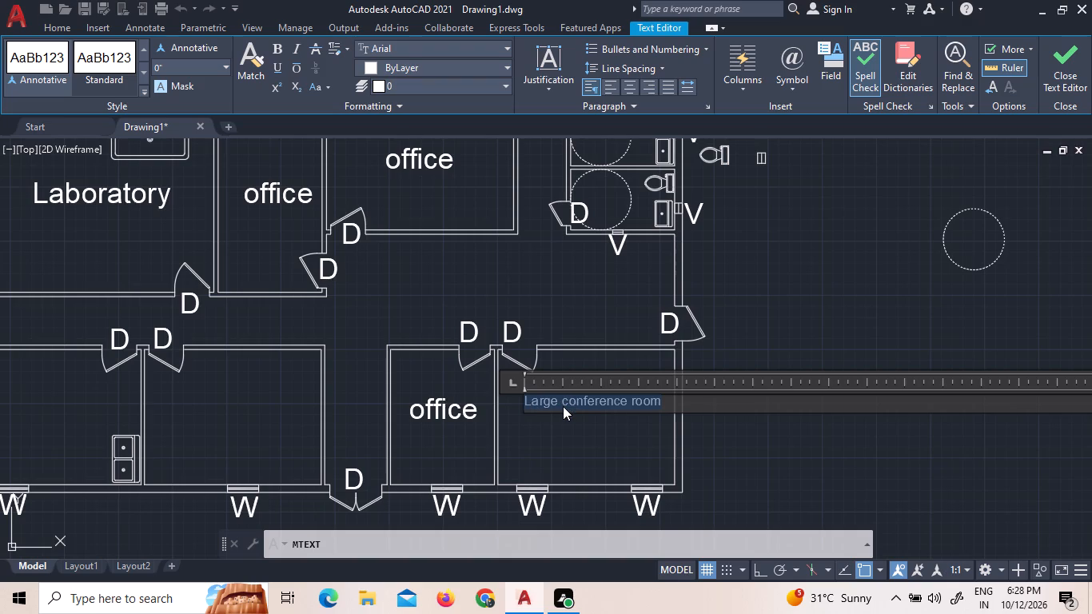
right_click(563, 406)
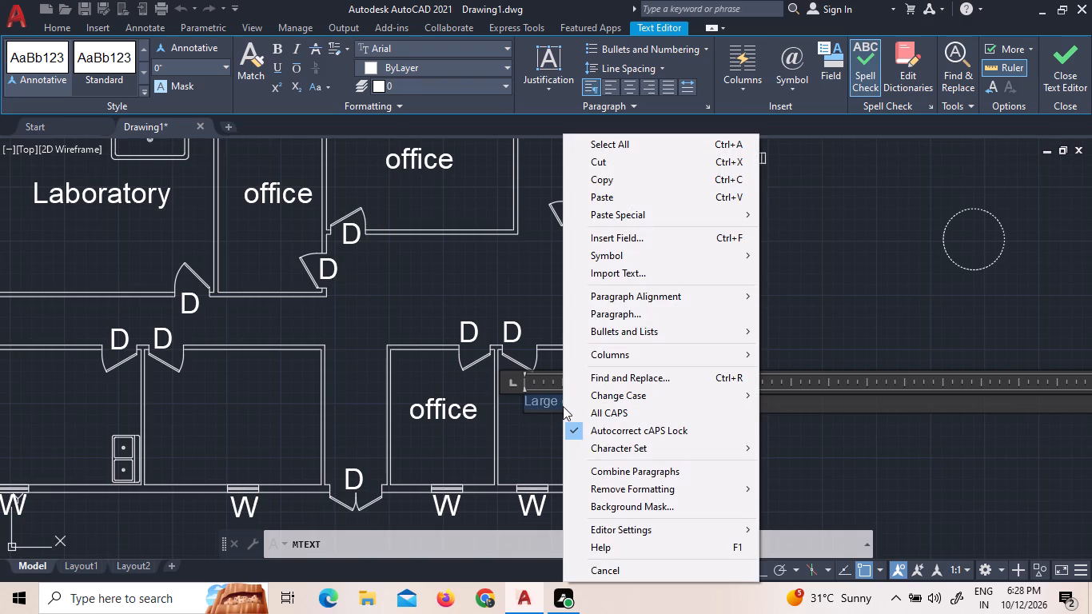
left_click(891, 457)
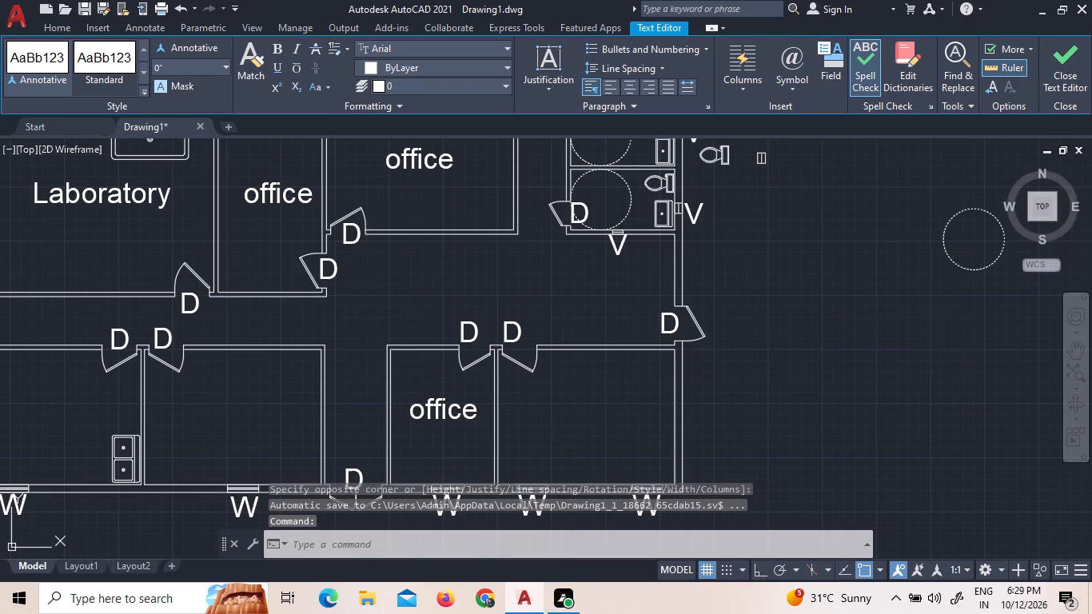
Write a multiline text label reading "Large conference room" in the southeast corner room.
scroll(578, 413, "down", 3)
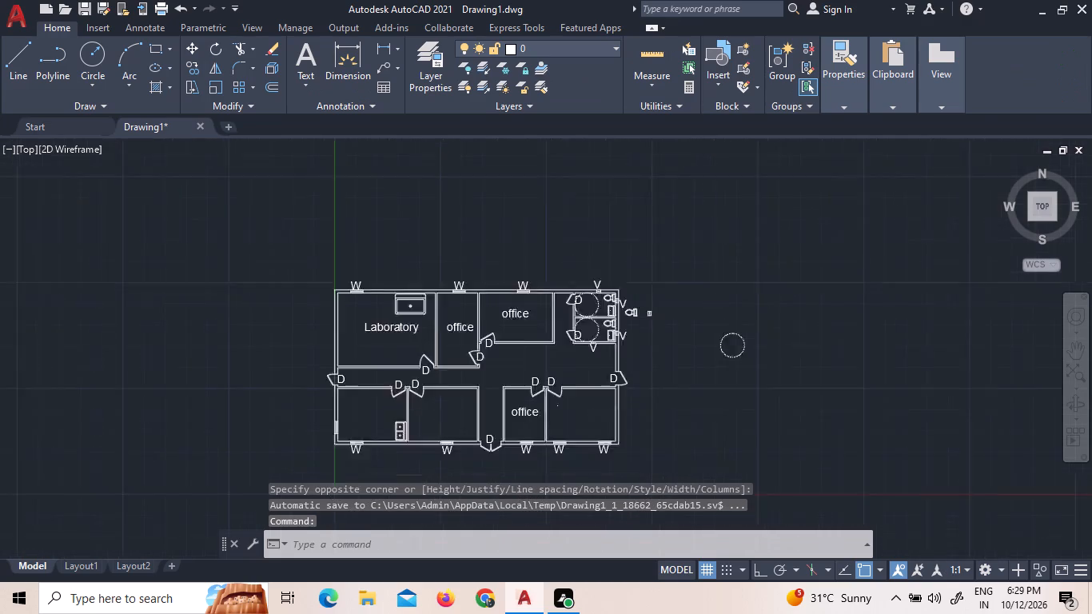
scroll(578, 413, "up", 5)
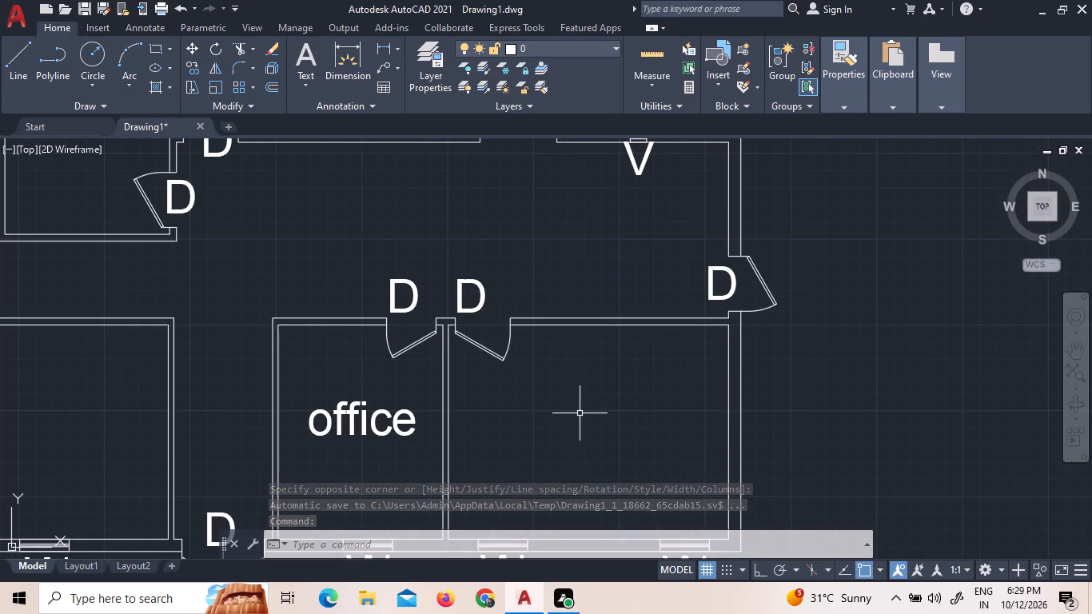
left_click(312, 50)
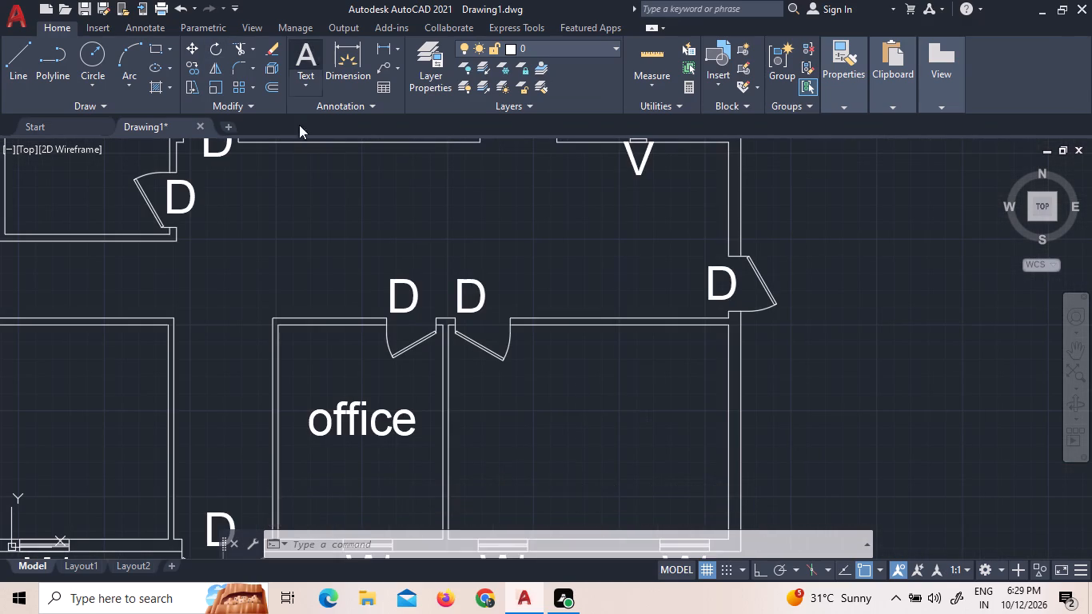
left_click_drag(496, 393, 506, 400)
left_click(672, 465)
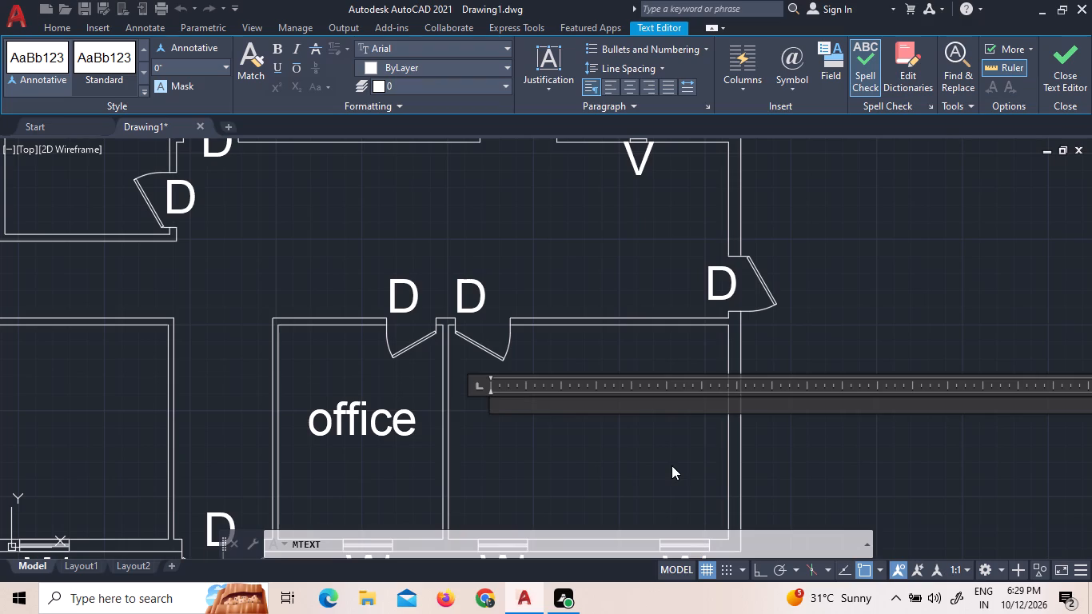
key("l")
key("BackSpace")
key("l")
type("ARGE")
key("space")
key("BackSpace")
key("BackSpace")
key("BackSpace")
key("BackSpace")
key("BackSpace")
key("a")
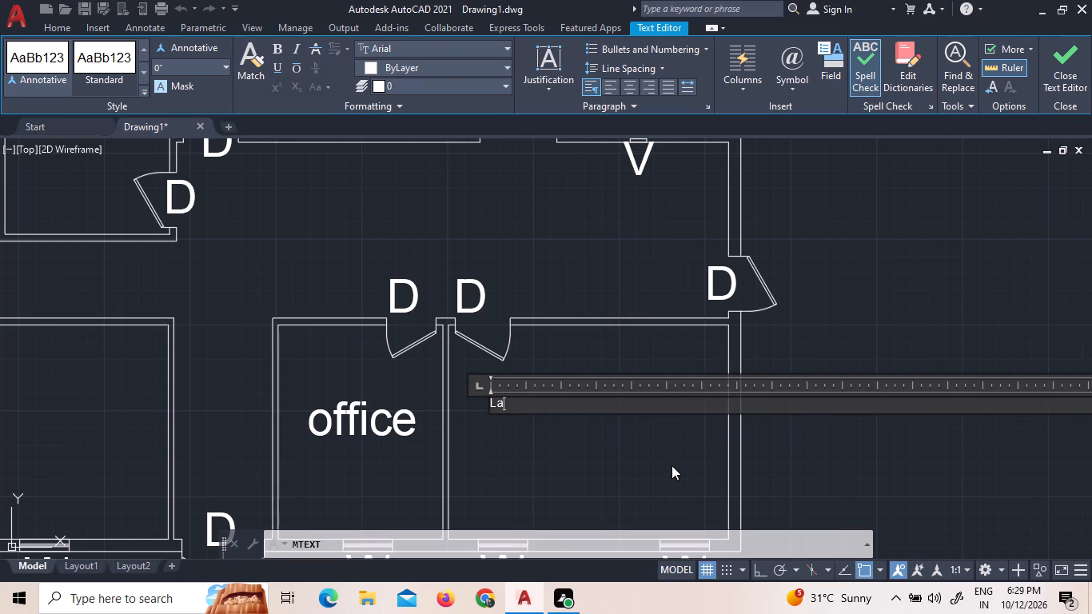
type("rge conference r")
type("oom")
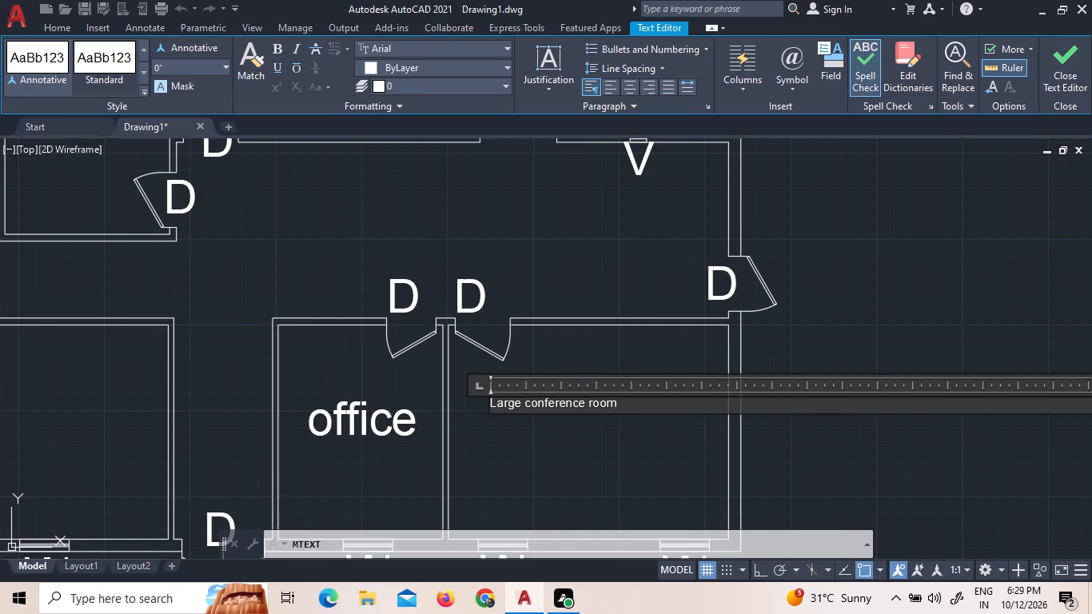
Set the text height of the southeast room's "Large conference room" label to 2'.
left_click_drag(618, 409, 487, 394)
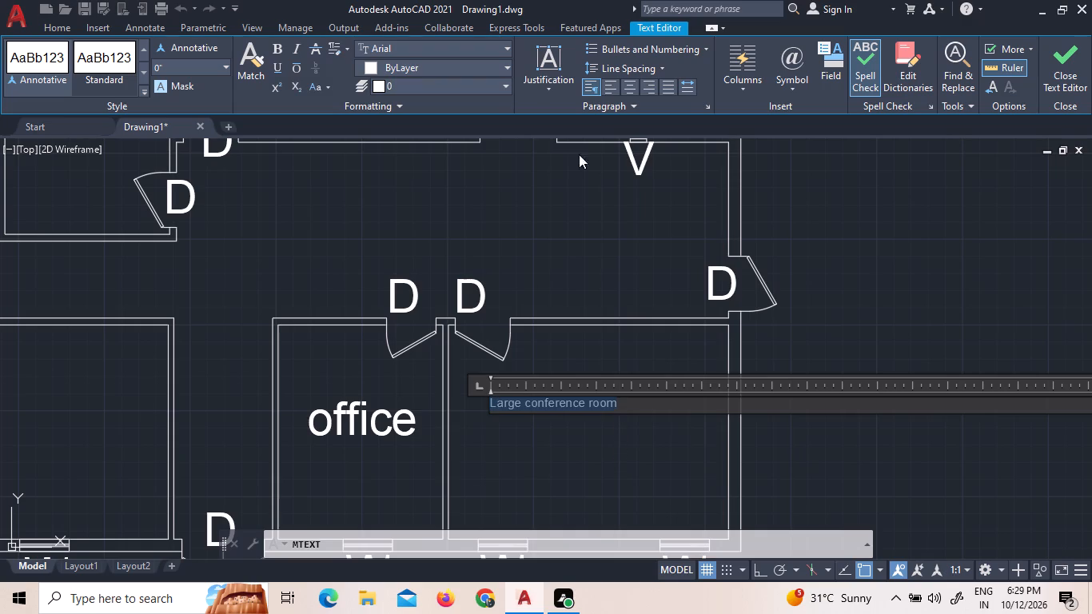
left_click(229, 67)
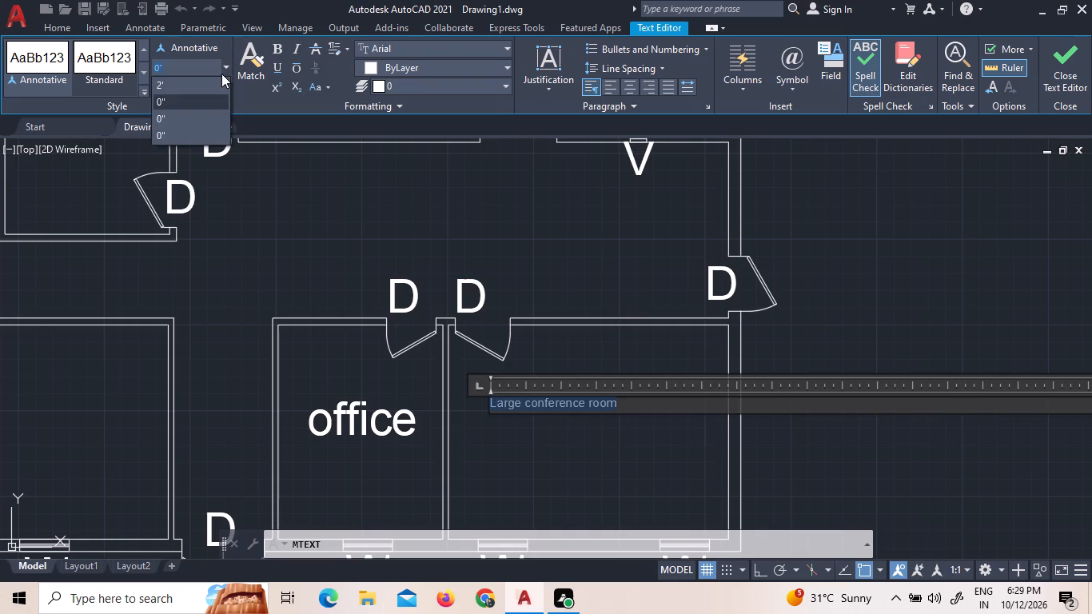
left_click(213, 86)
left_click(415, 212)
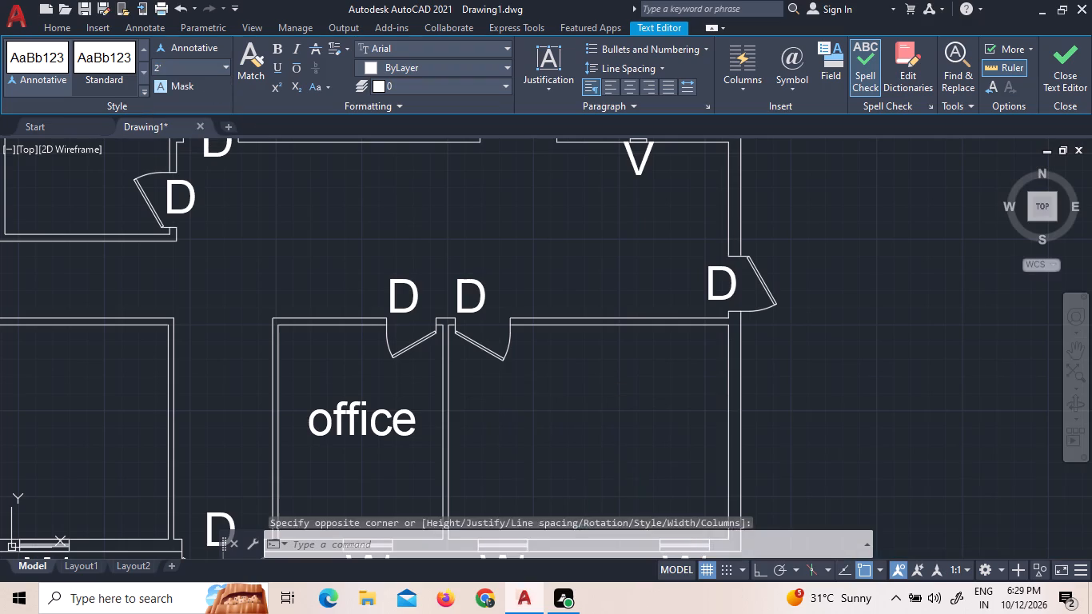
Copy the "Large conference room" label into the room just west of the south entrance and the southwest corner room.
scroll(600, 308, "down", 2)
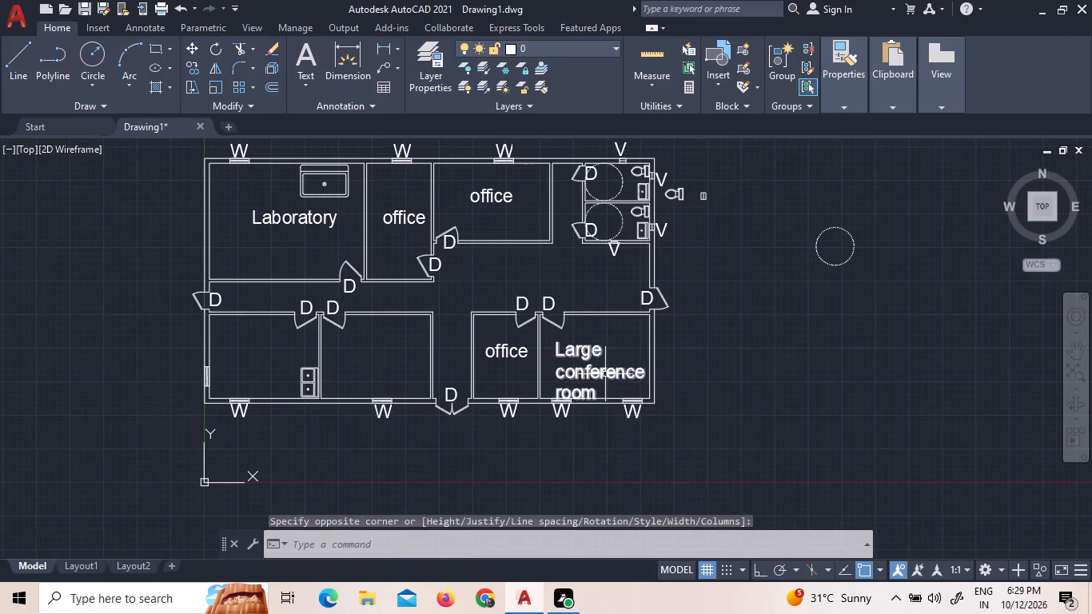
left_click(605, 374)
right_click(604, 371)
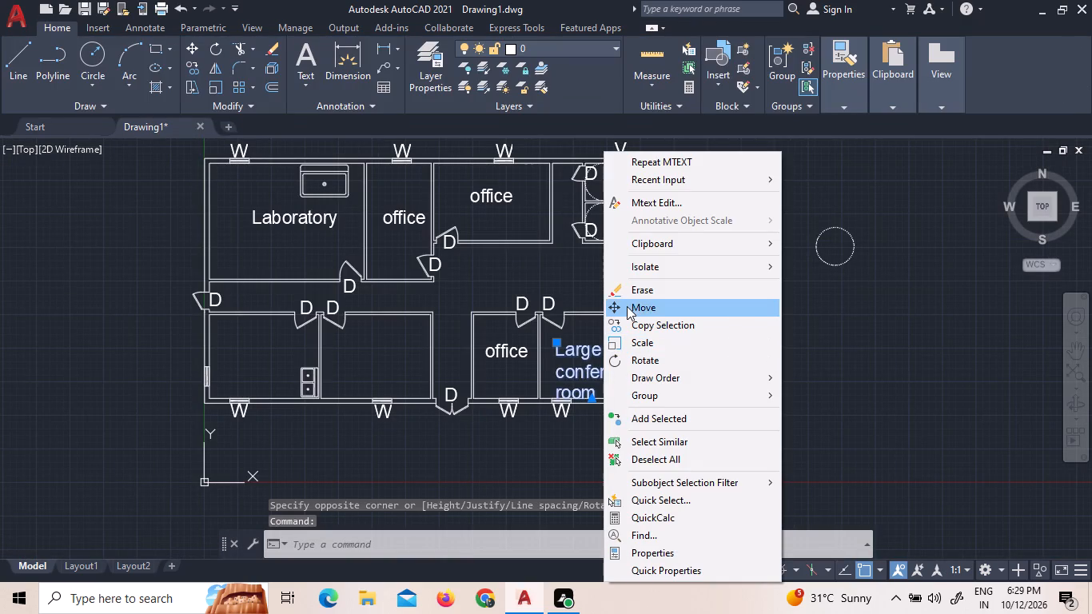
left_click(640, 318)
left_click(632, 325)
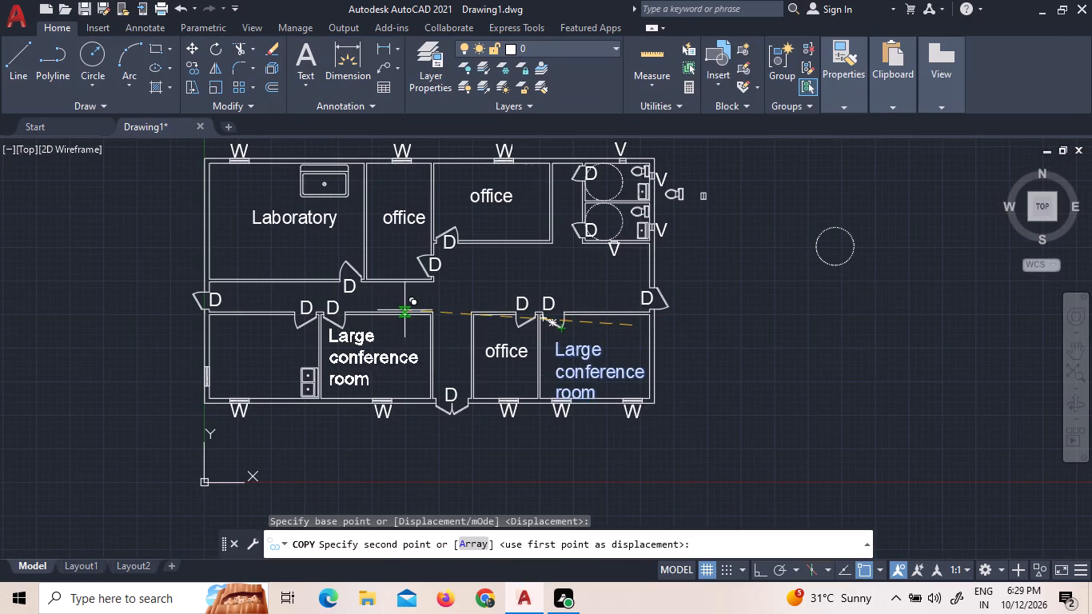
left_click(416, 314)
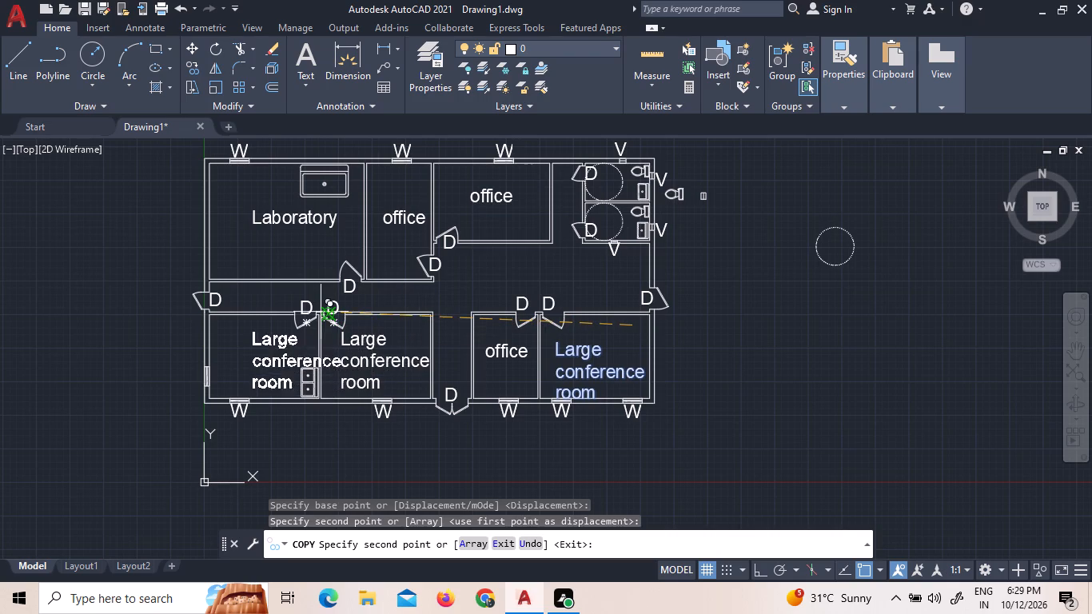
left_click(298, 305)
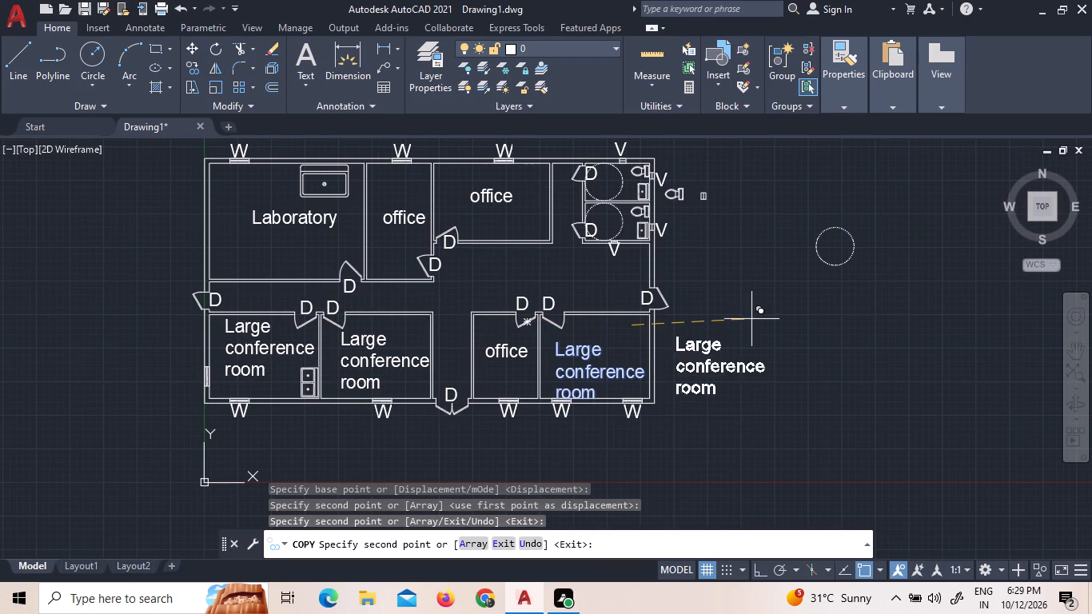
key("Escape")
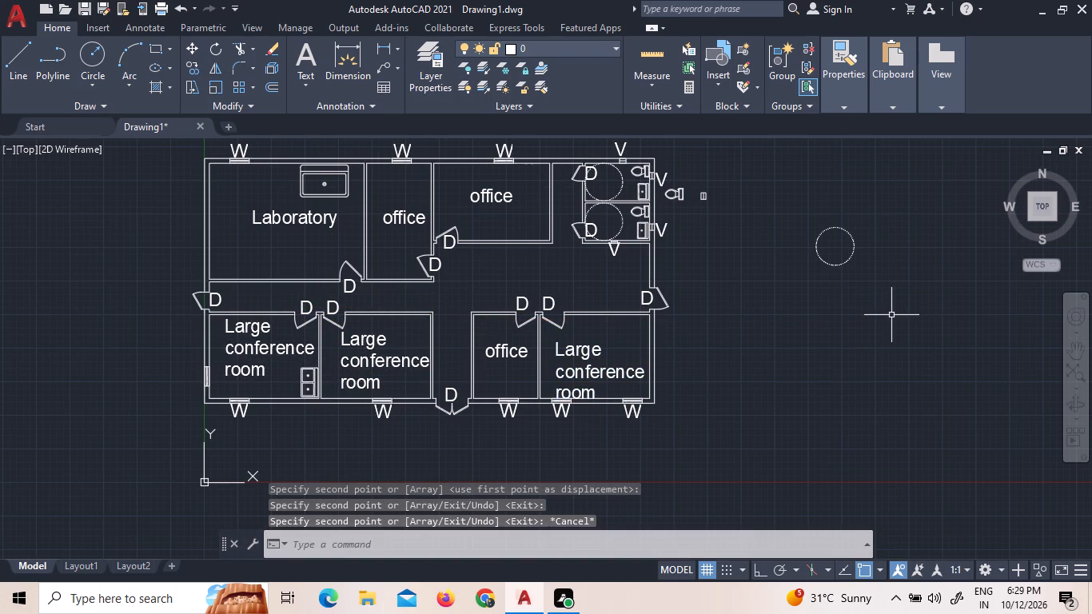
Change the copied label in the room just west of the south entrance to read "small conference room".
triple_click(379, 344)
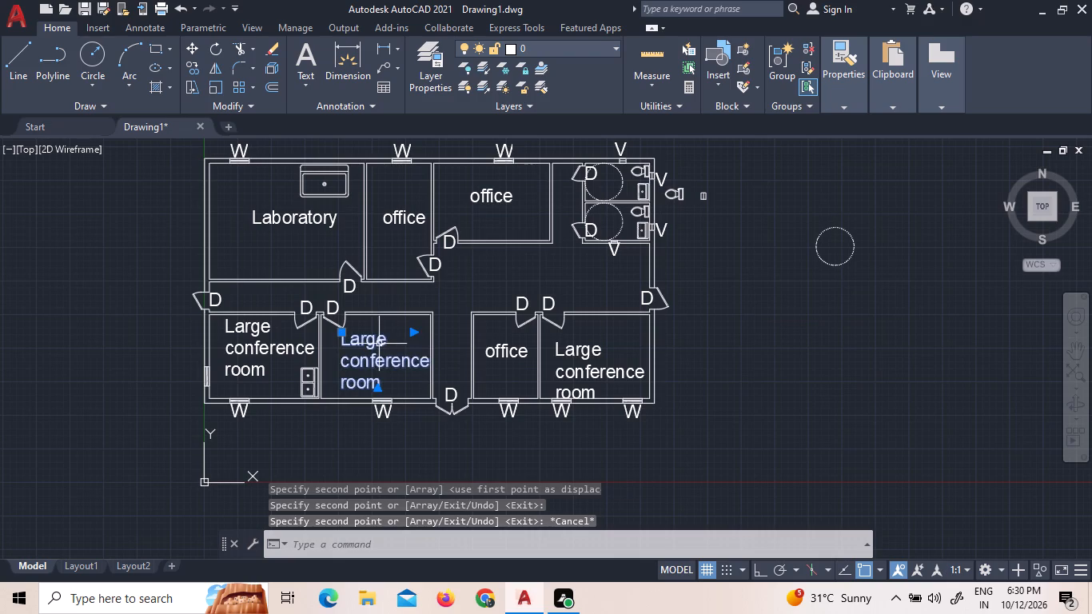
double_click(379, 344)
left_click(389, 340)
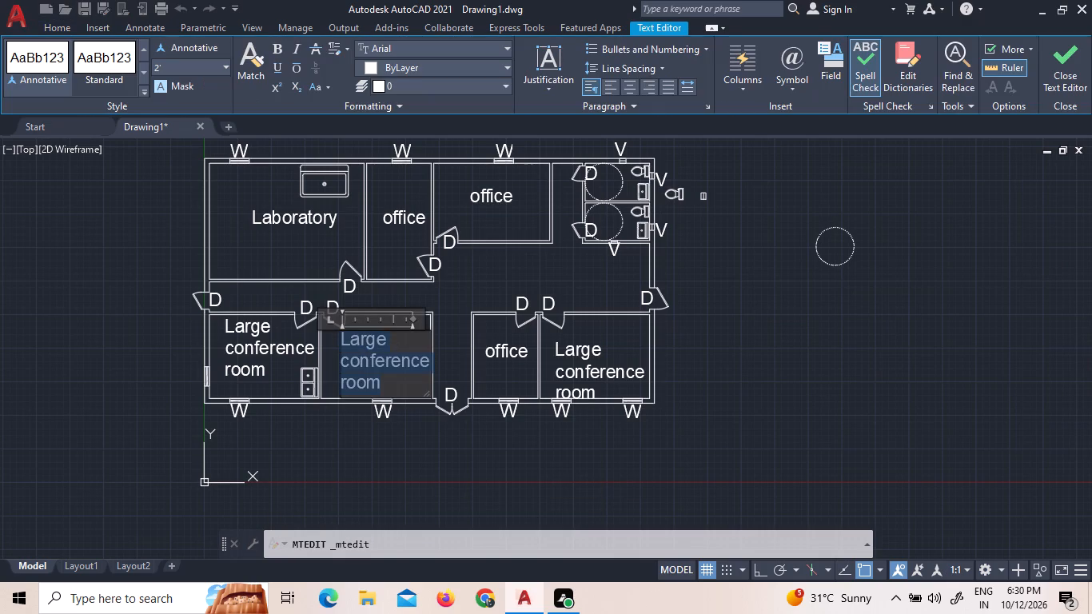
left_click(393, 341)
left_click_drag(393, 341, 363, 345)
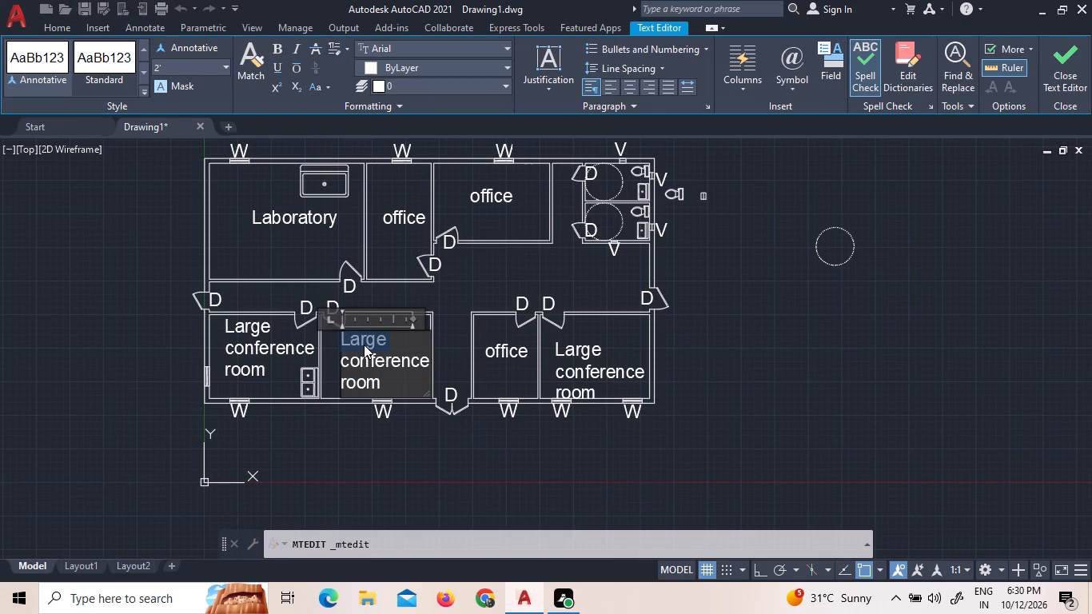
key("s")
key("m")
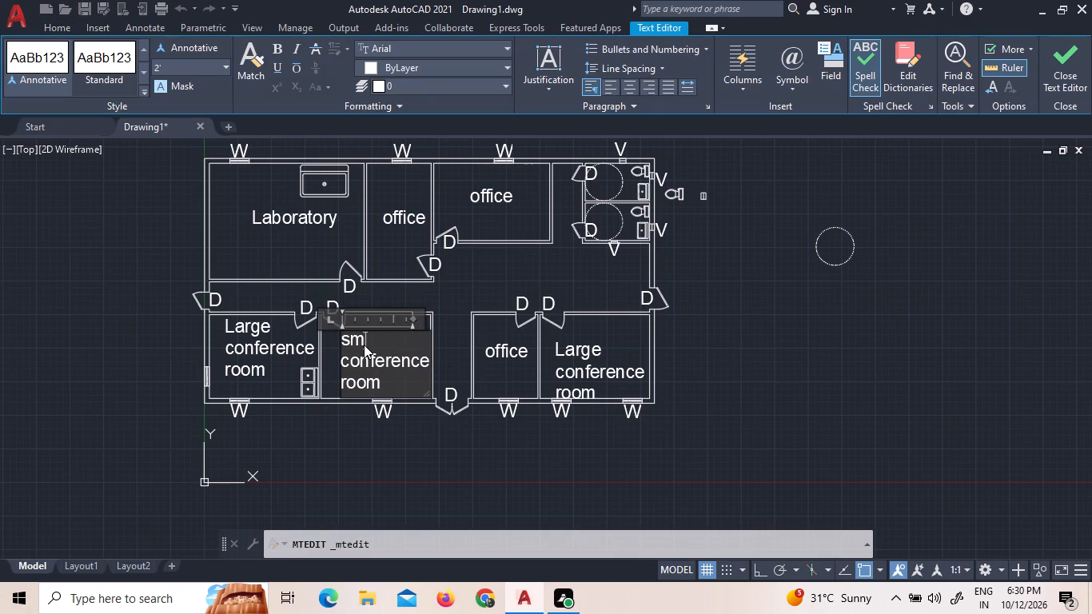
type("all")
left_click(284, 362)
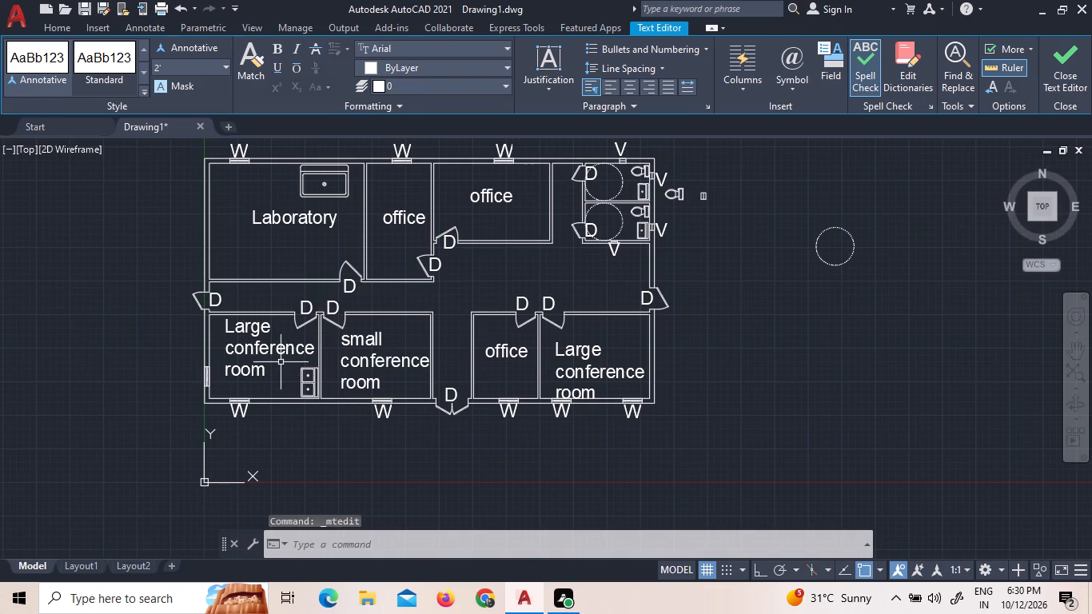
Change the copied label in the southwest corner room to read "lunch room".
double_click(281, 362)
triple_click(272, 338)
double_click(272, 338)
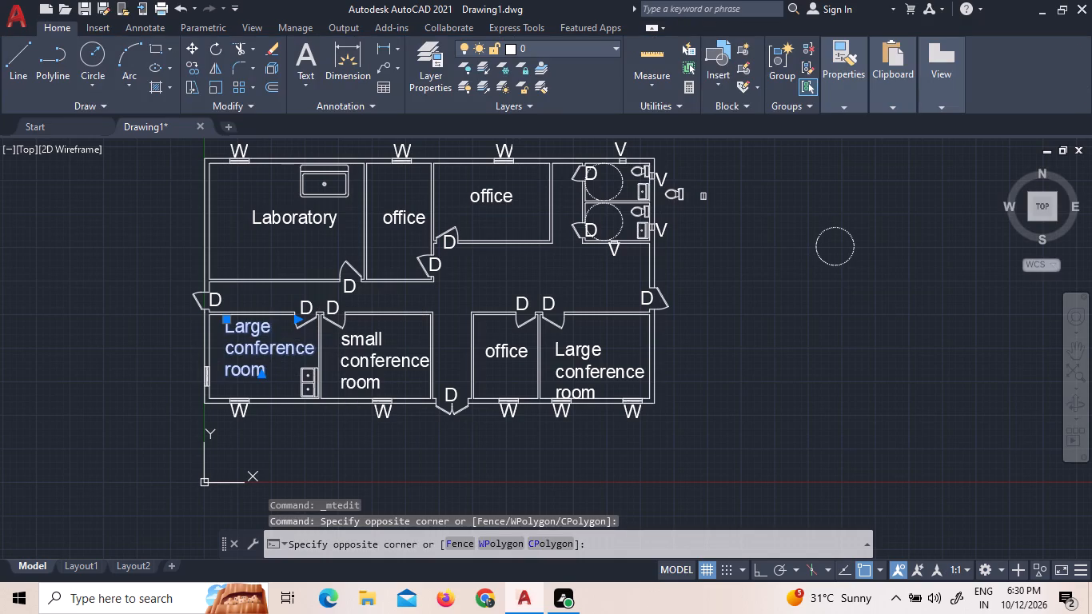
triple_click(267, 352)
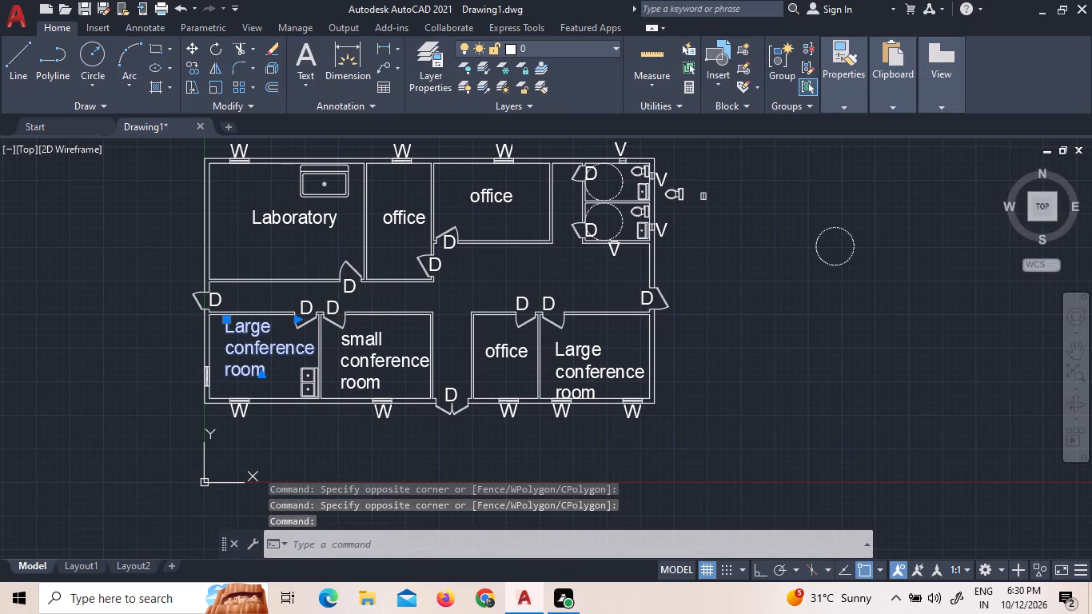
double_click(267, 352)
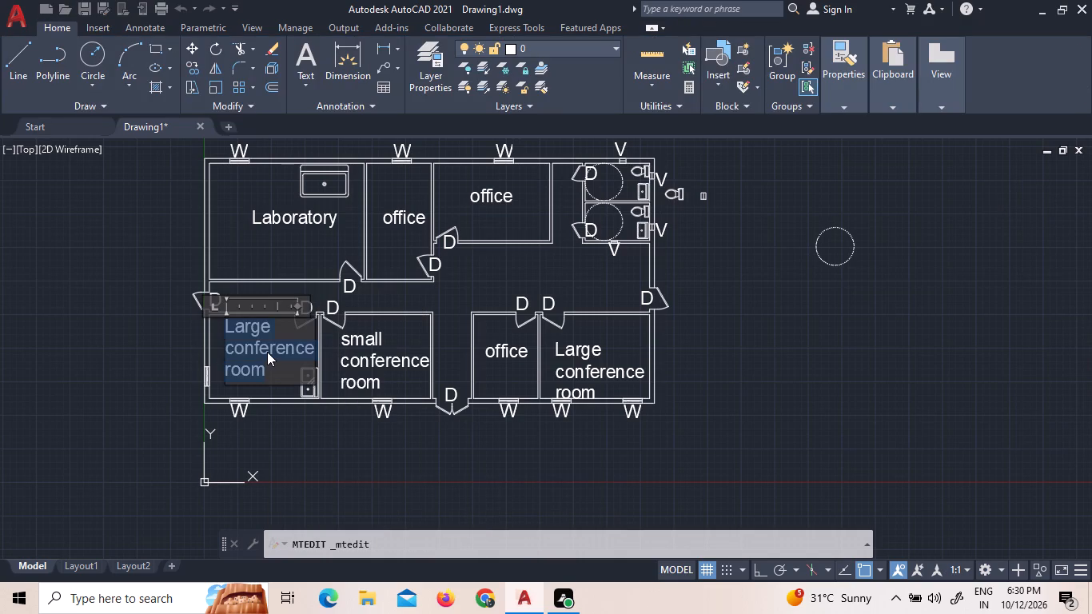
type("lunv")
key("BackSpace")
type("cj")
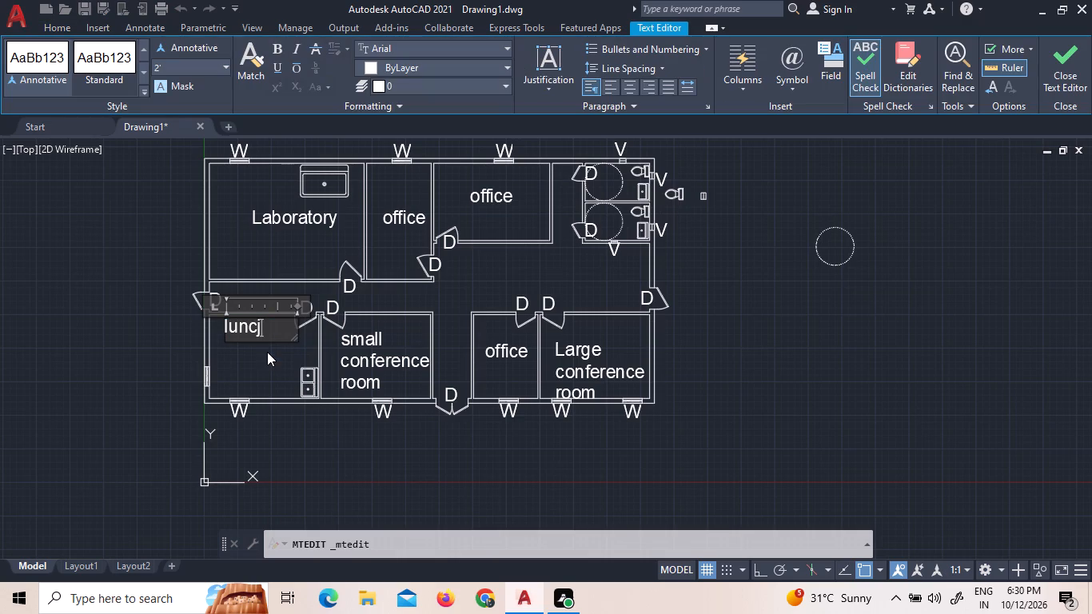
key("BackSpace")
key("h")
key("space")
type("room")
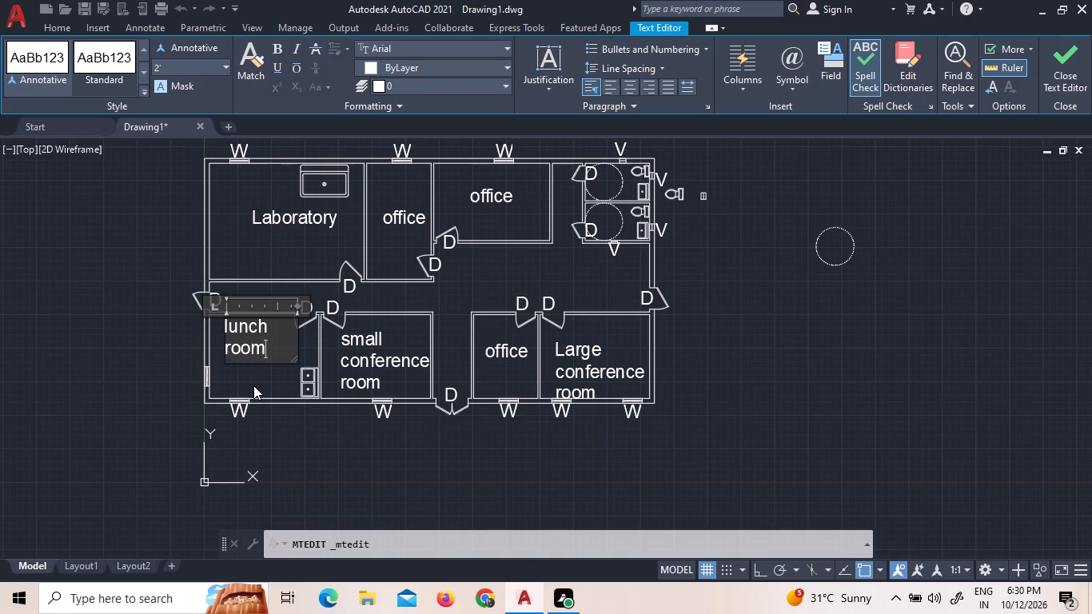
left_click(397, 290)
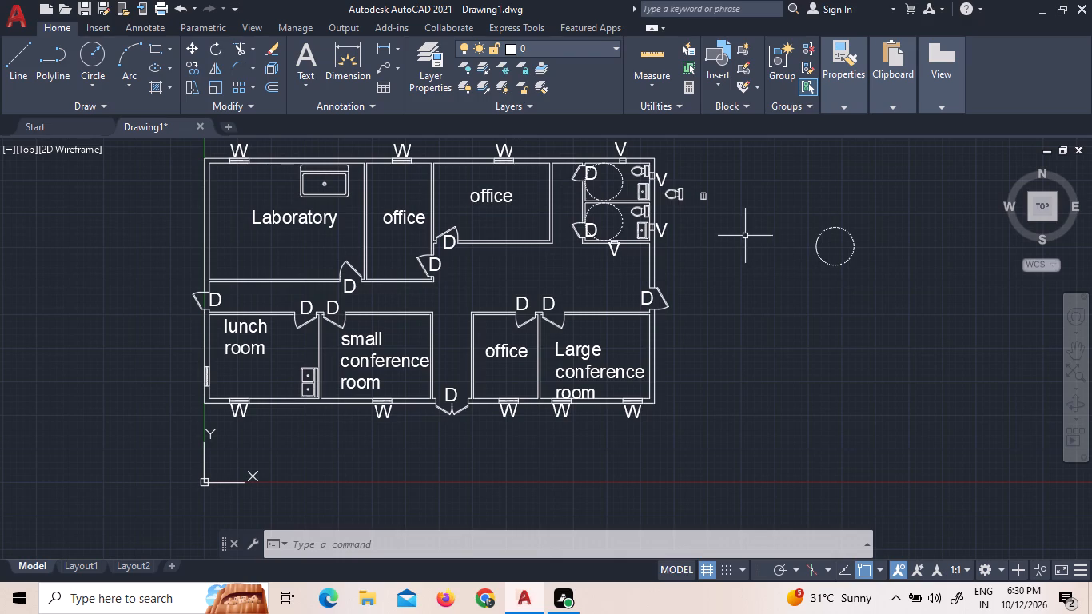
Erase the leftover toilet, sink and dashed circle lying outside the building's east wall.
left_click(903, 279)
left_click(675, 181)
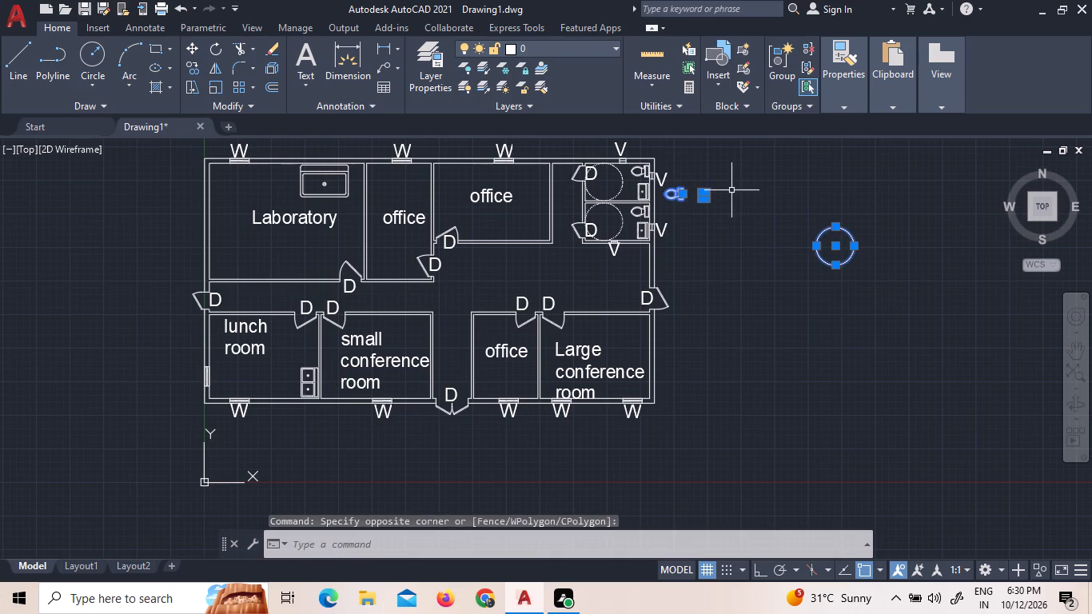
right_click(731, 192)
left_click(791, 296)
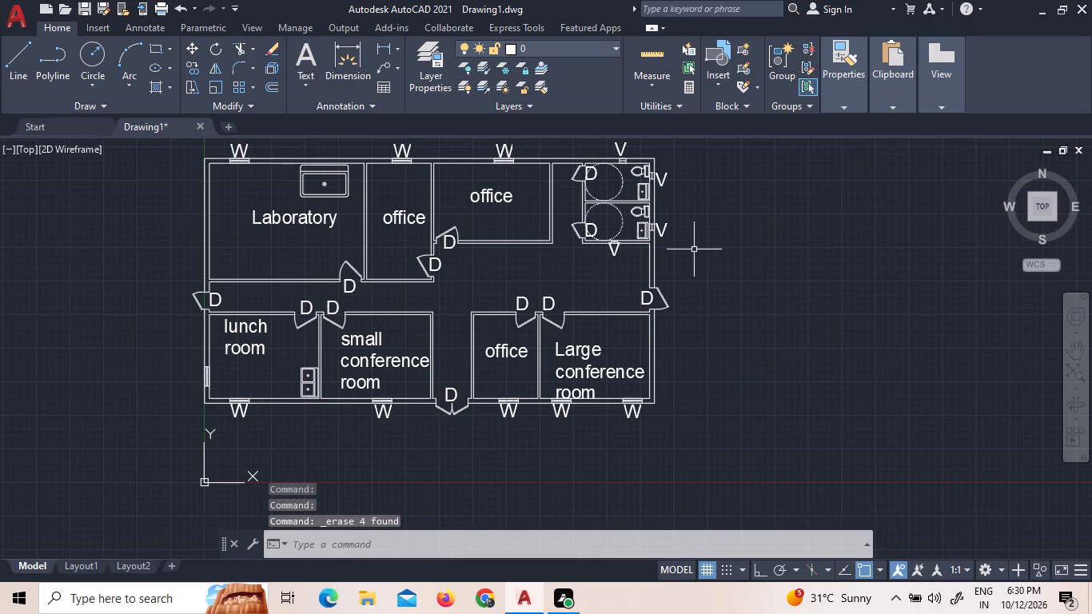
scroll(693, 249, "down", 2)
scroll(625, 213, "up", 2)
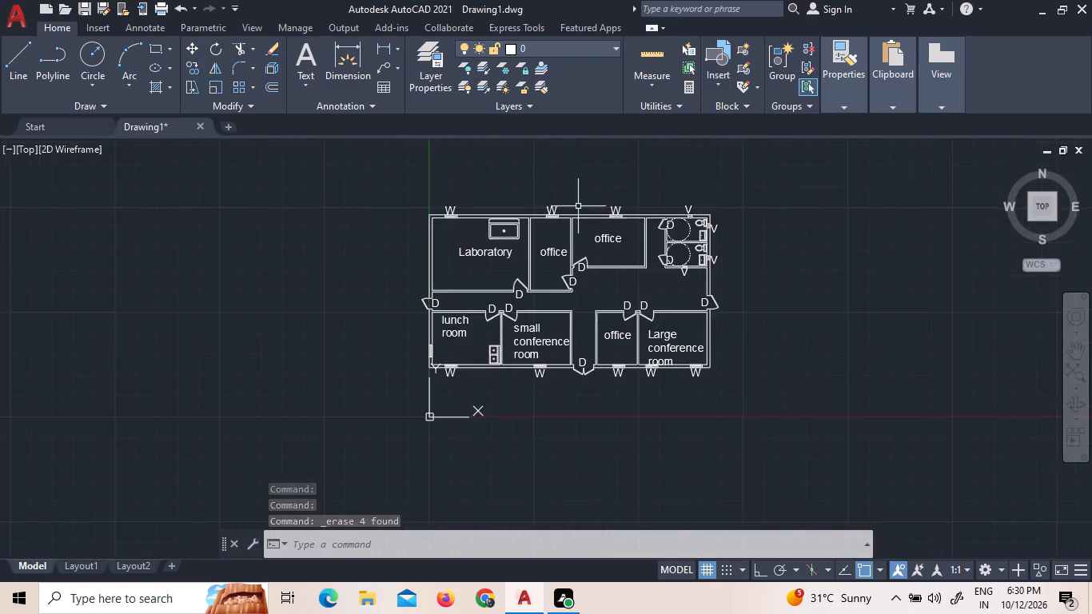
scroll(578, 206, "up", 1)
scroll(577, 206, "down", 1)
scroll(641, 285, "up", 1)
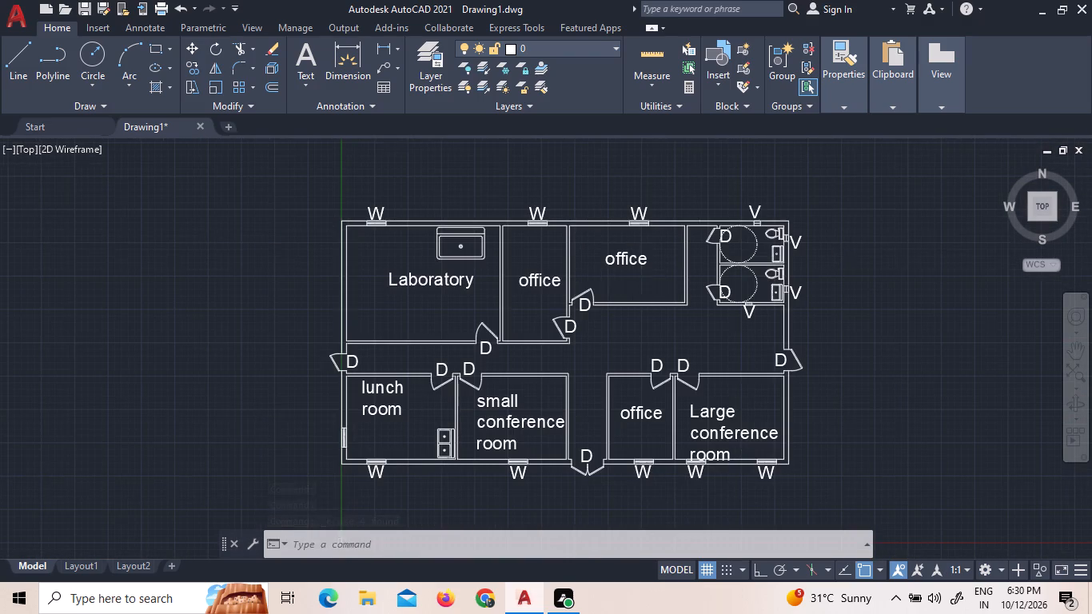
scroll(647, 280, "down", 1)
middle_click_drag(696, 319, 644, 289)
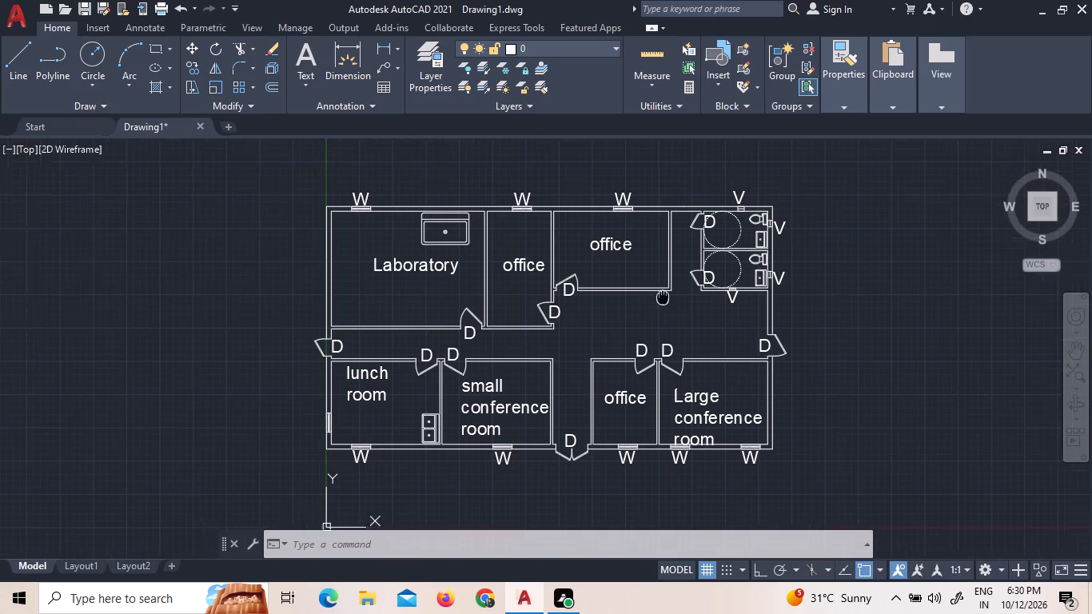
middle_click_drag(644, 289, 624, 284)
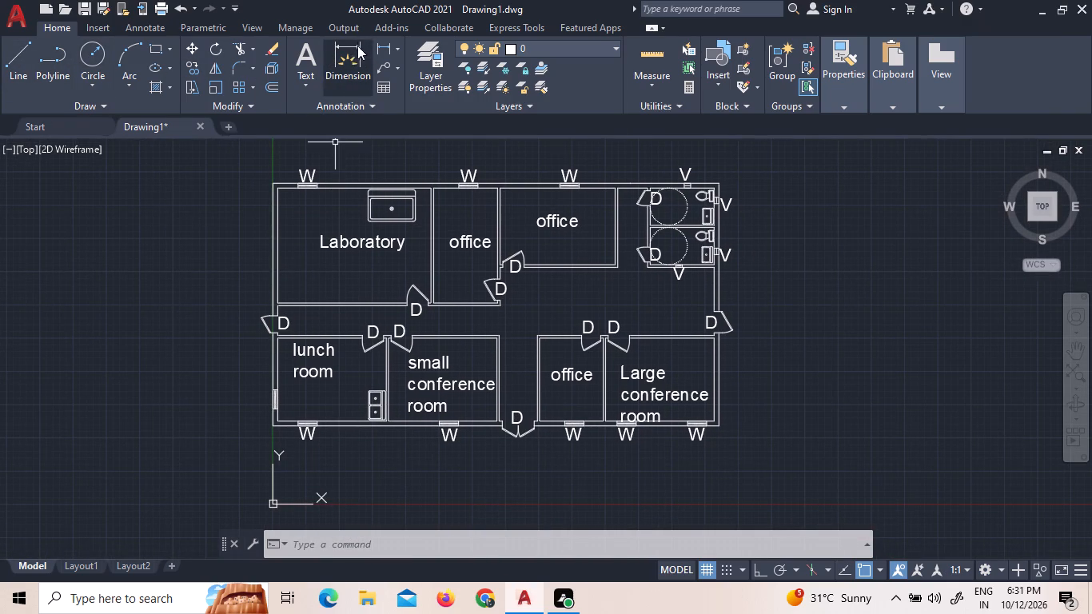
Add a horizontal linear dimension between the outer northwest and northeast corners, placed just north of the building.
left_click(389, 49)
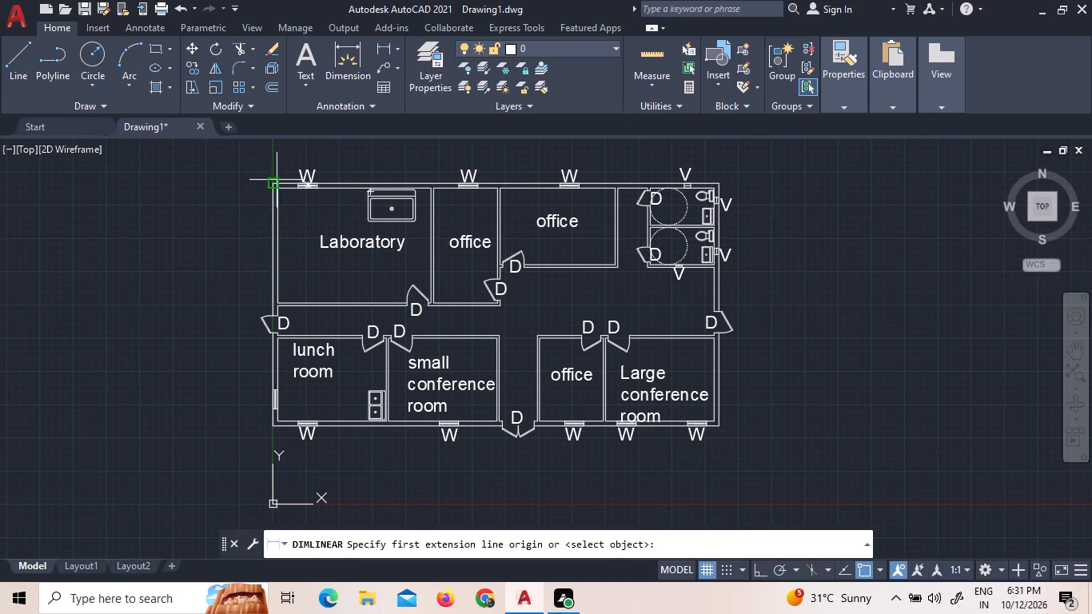
double_click(281, 182)
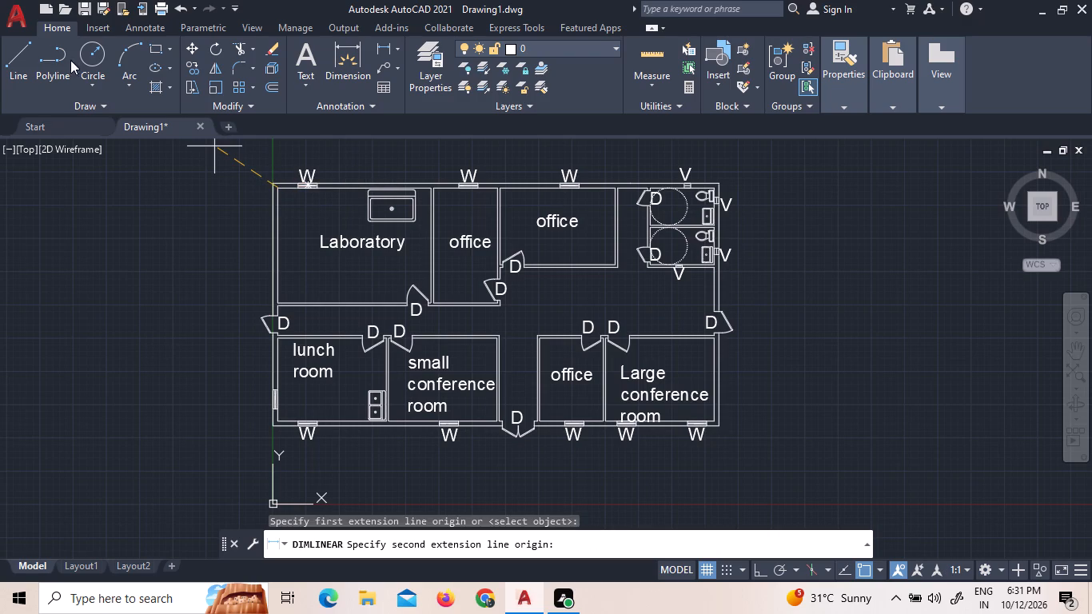
left_click(376, 50)
scroll(275, 176, "up", 2)
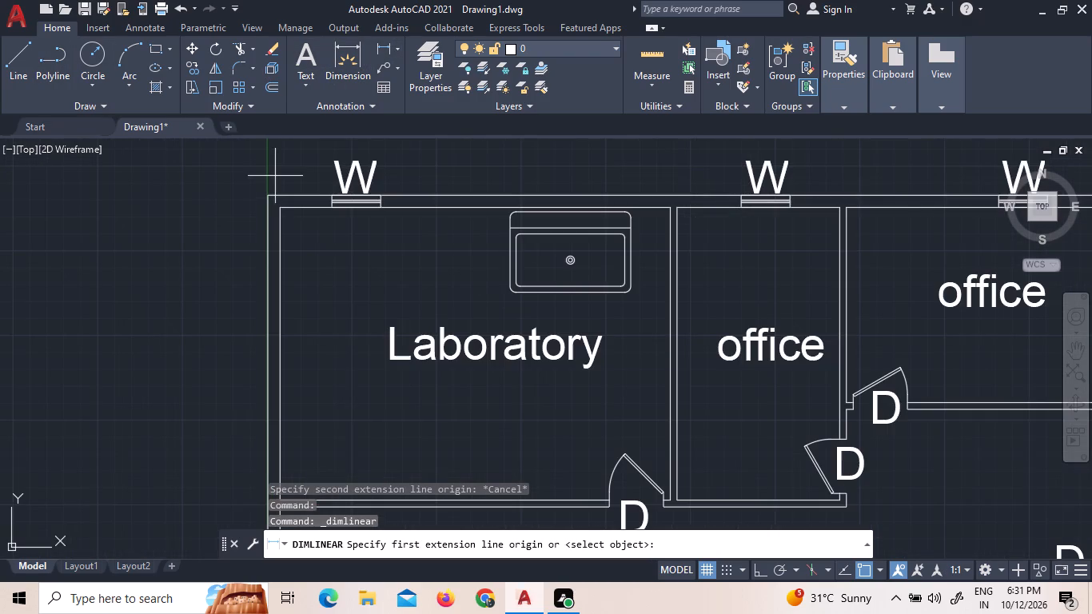
left_click(269, 197)
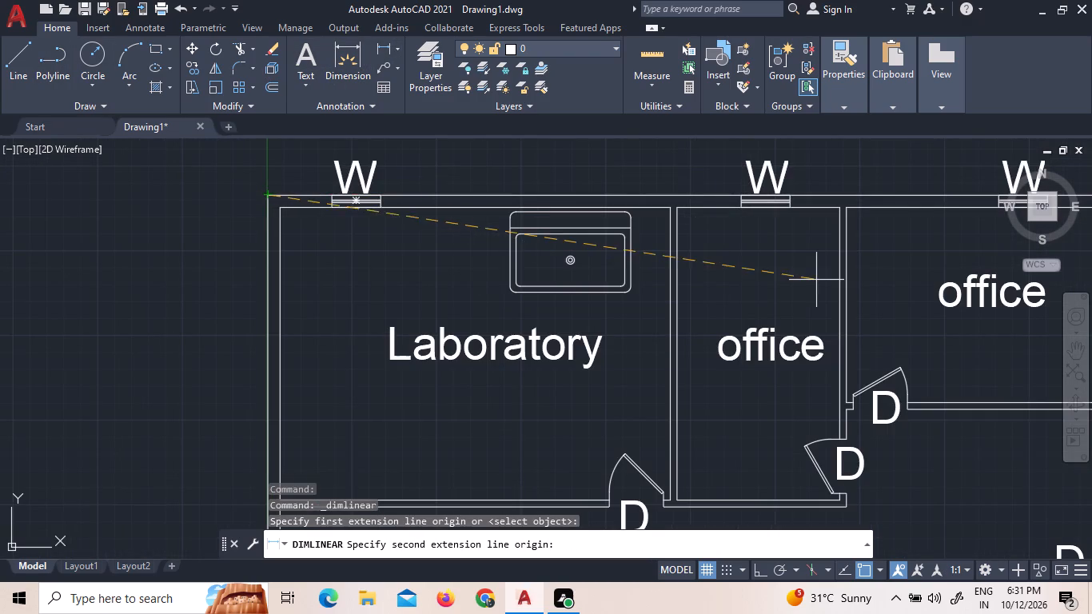
scroll(813, 279, "down", 2)
scroll(1060, 237, "up", 1)
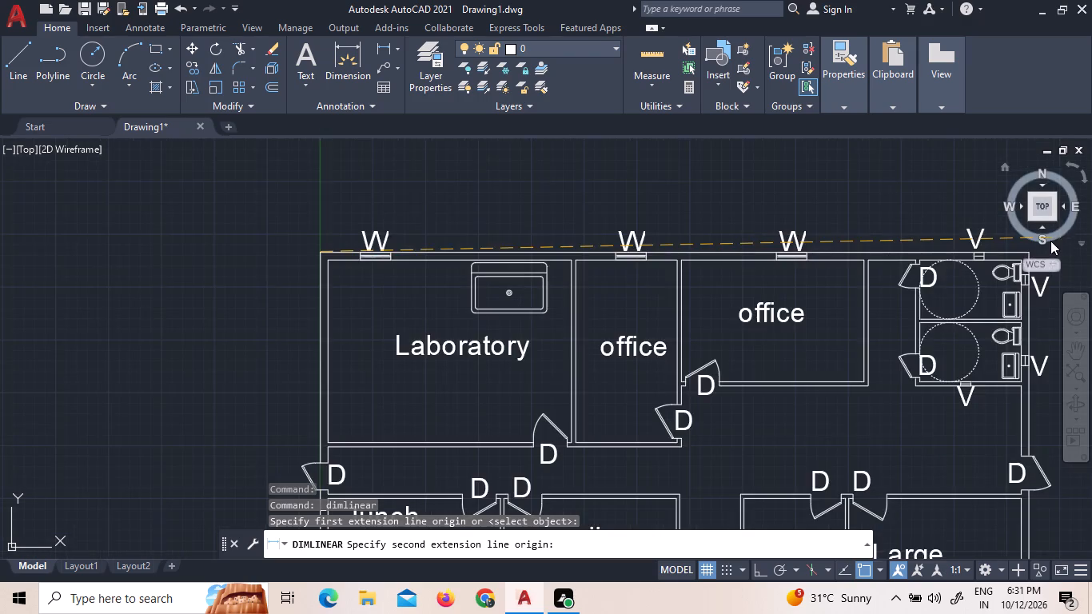
scroll(1042, 247, "up", 4)
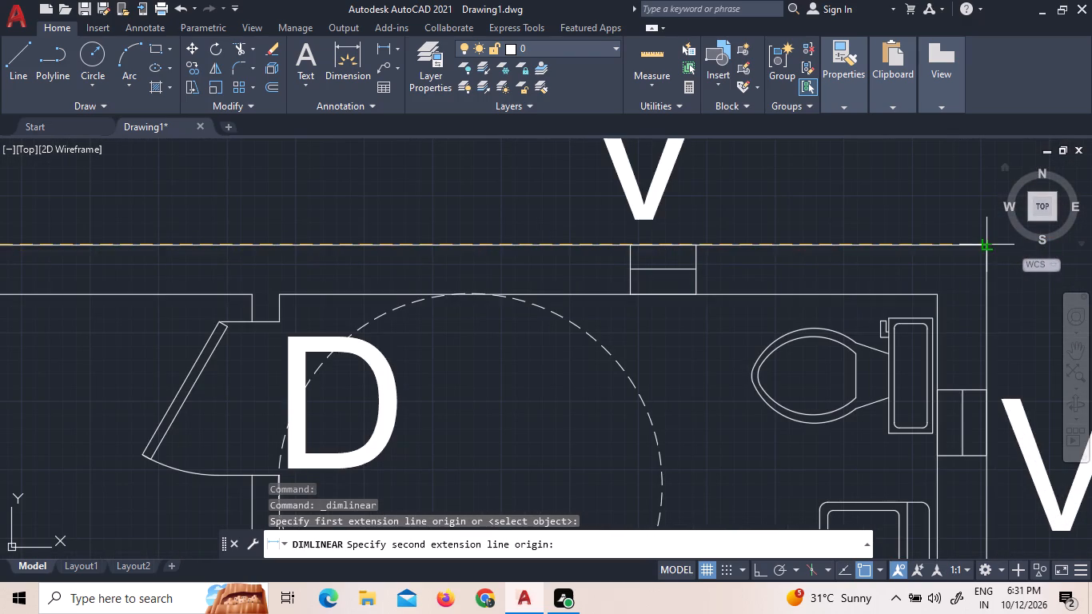
left_click(985, 248)
scroll(965, 219, "down", 6)
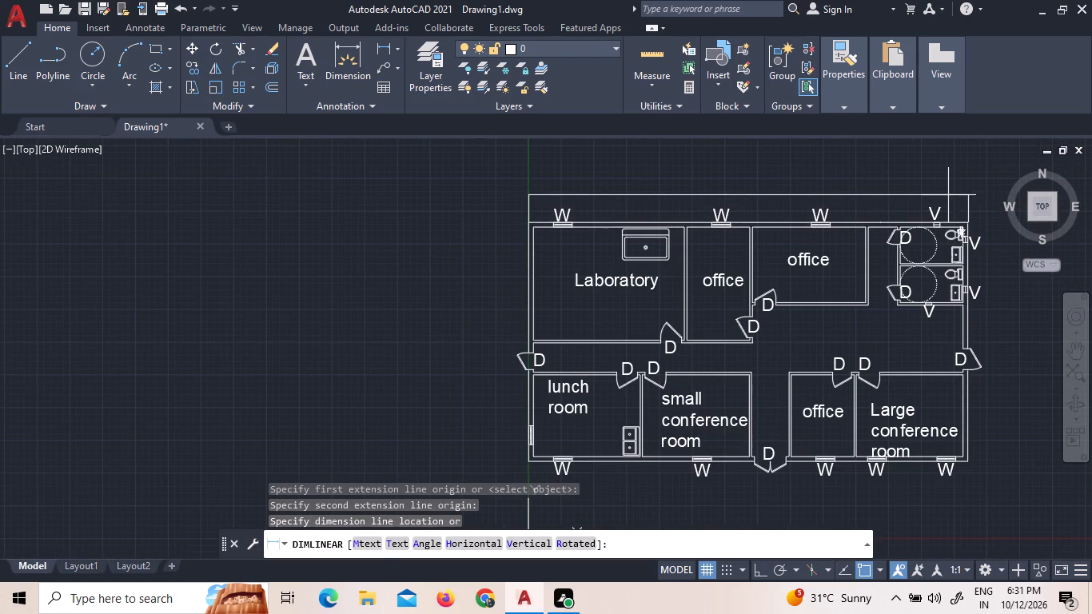
left_click(948, 195)
Set the text height of the overall north dimension to 2'.
scroll(755, 194, "up", 5)
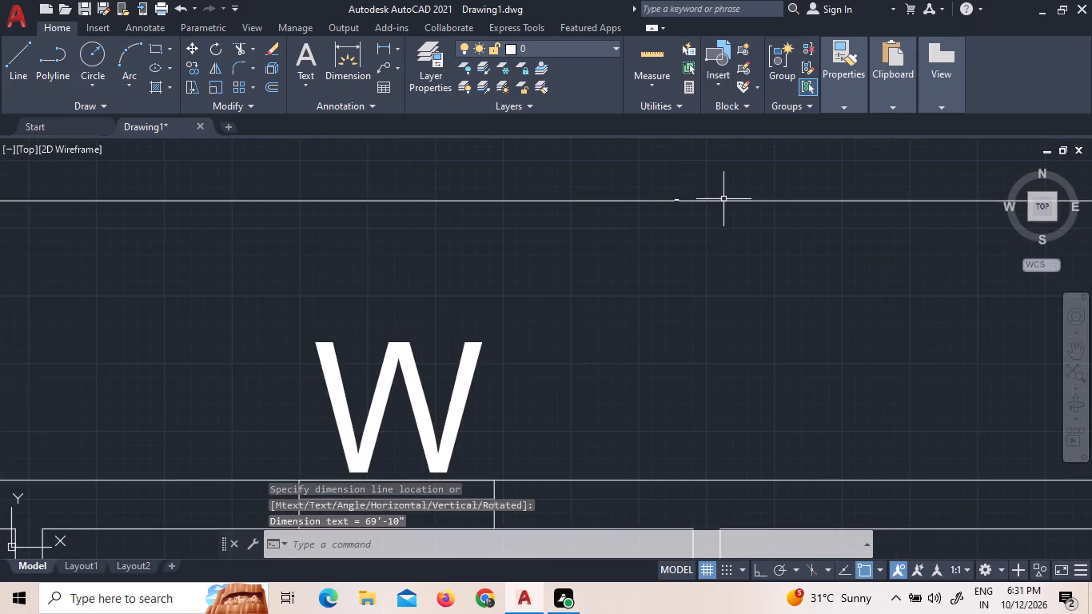
scroll(701, 206, "up", 3)
scroll(616, 184, "up", 4)
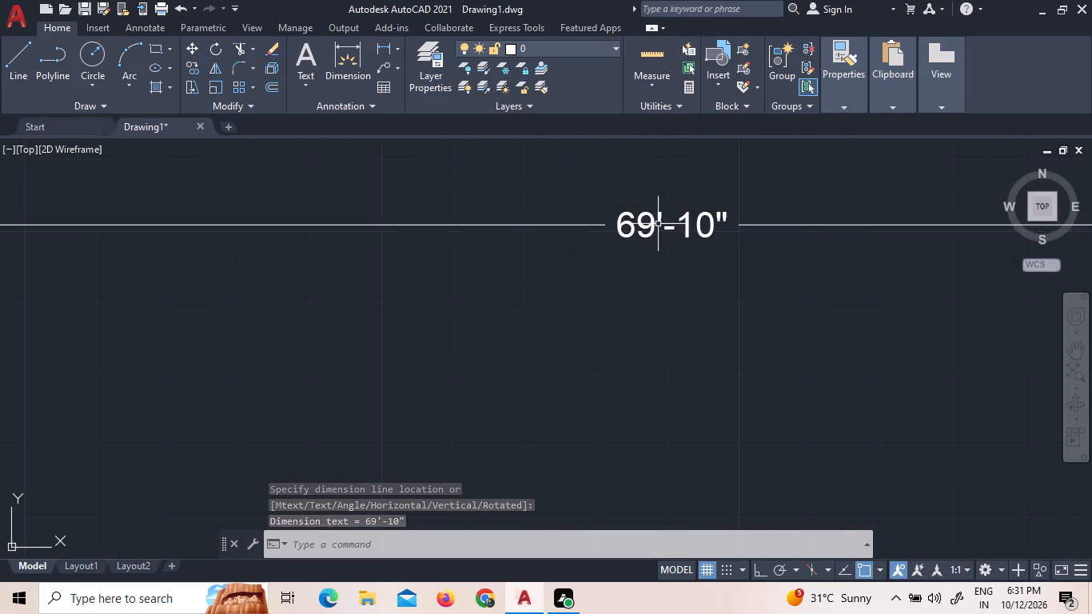
triple_click(657, 219)
triple_click(656, 218)
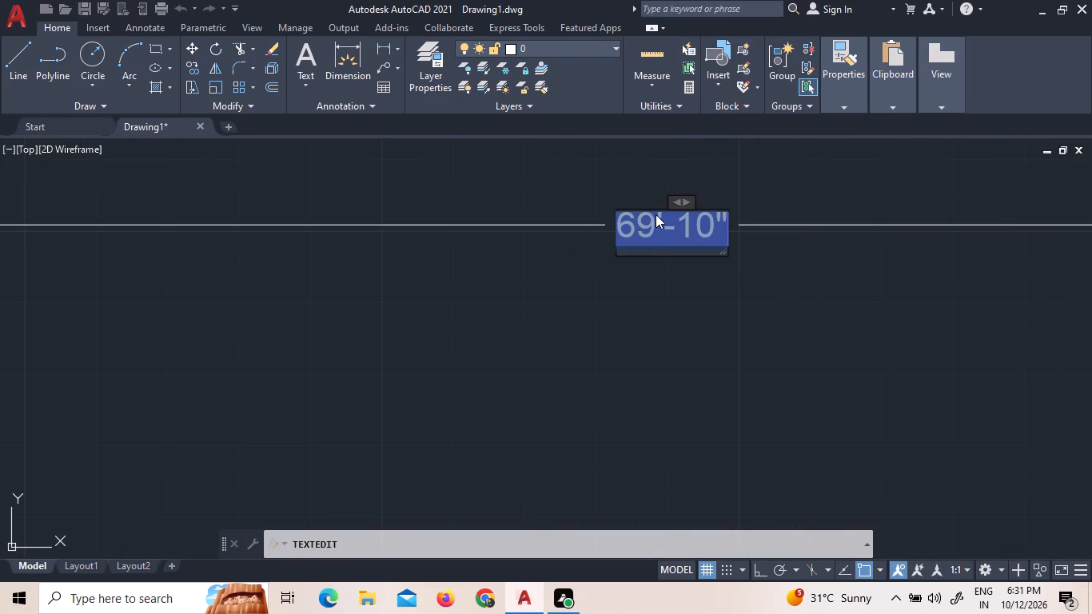
left_click(230, 66)
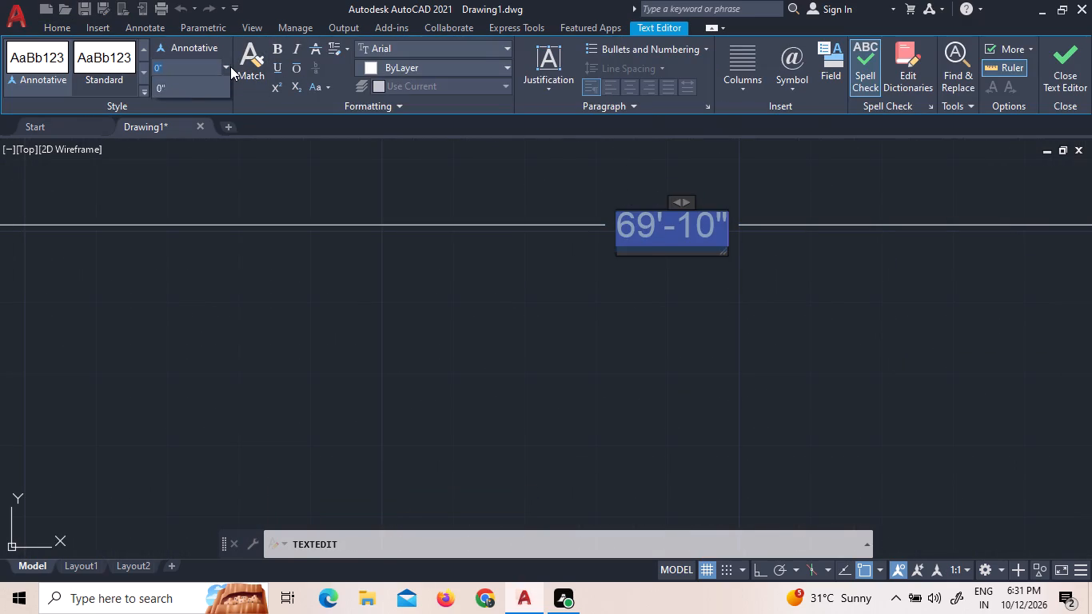
left_click(208, 84)
scroll(242, 102, "down", 6)
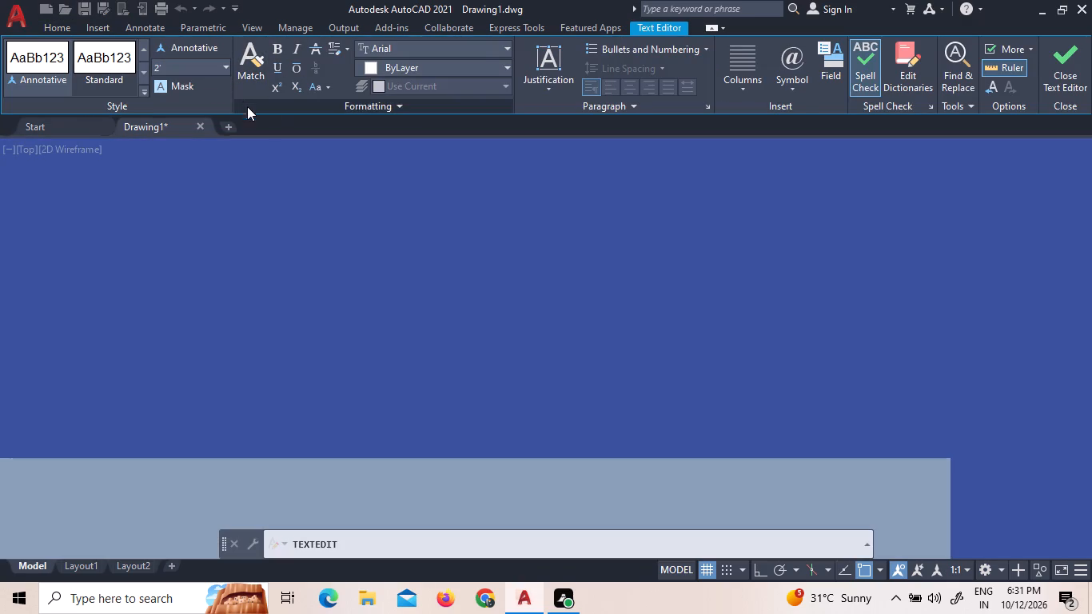
scroll(448, 331, "down", 9)
left_click(538, 240)
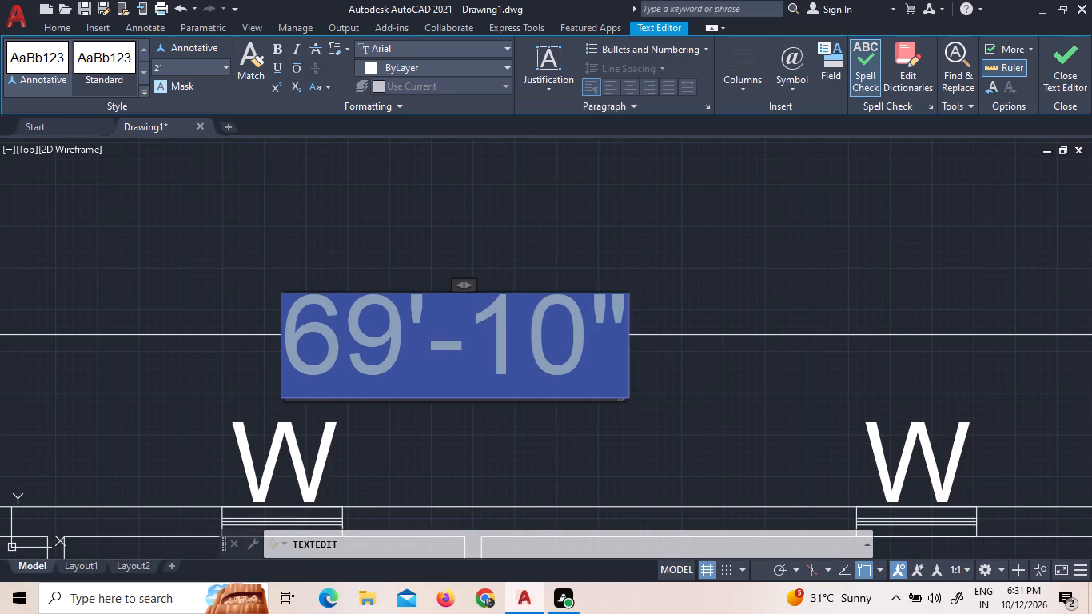
Add a vertical linear dimension between the outer northwest and southwest corners, placed just west of the building.
scroll(526, 269, "down", 5)
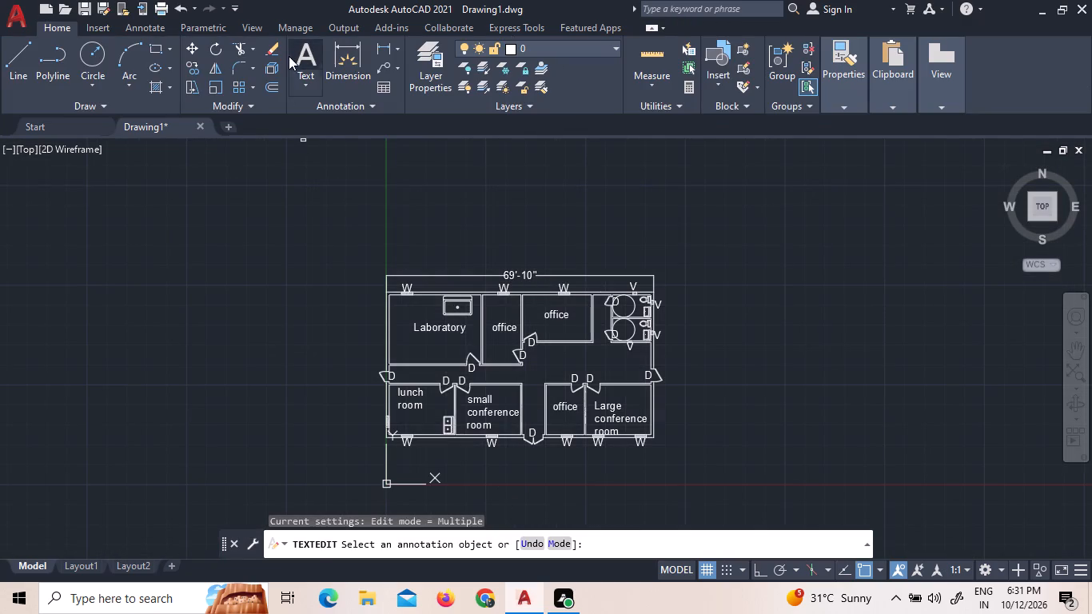
left_click(386, 50)
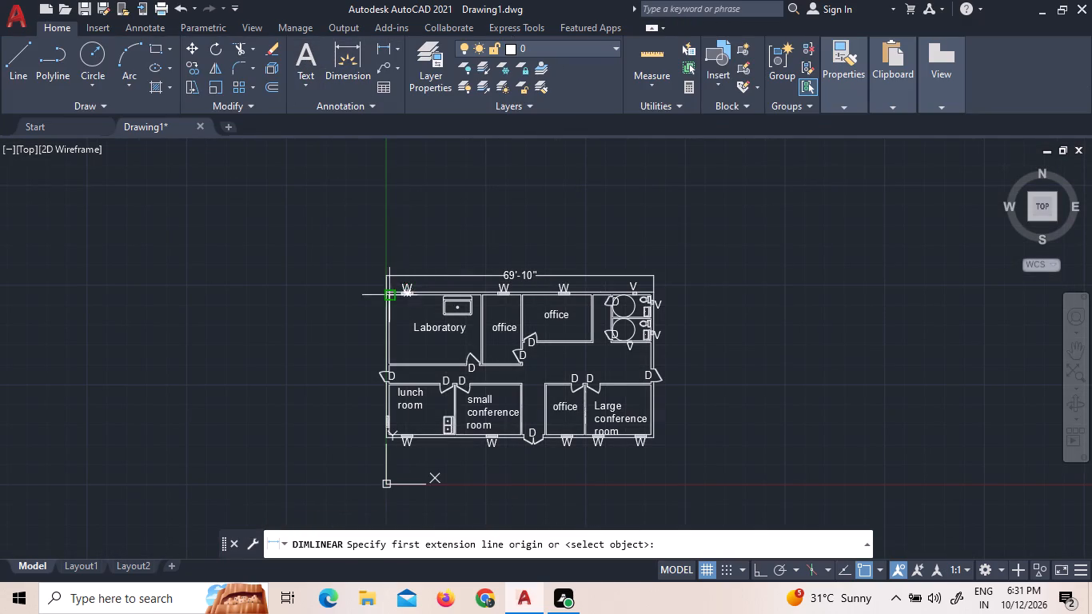
scroll(394, 297, "up", 6)
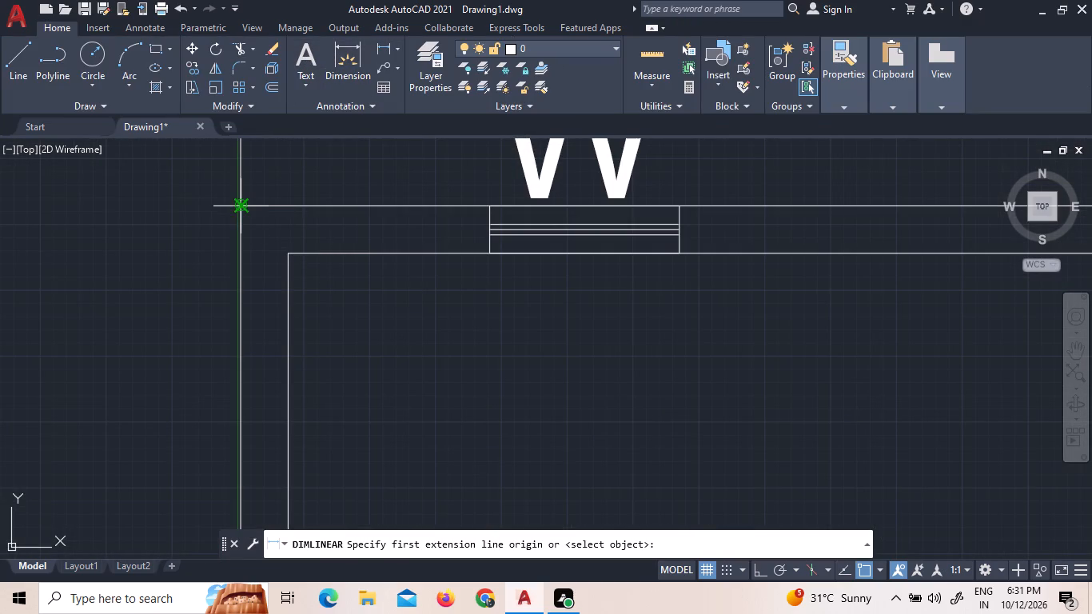
left_click_drag(239, 202, 246, 205)
scroll(301, 247, "down", 6)
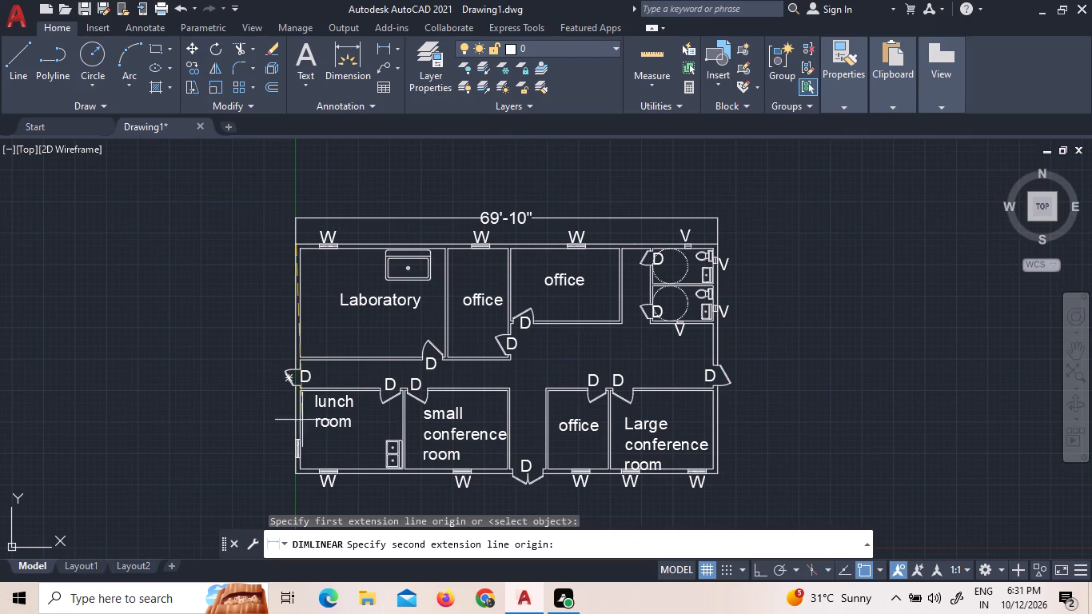
scroll(289, 464, "up", 2)
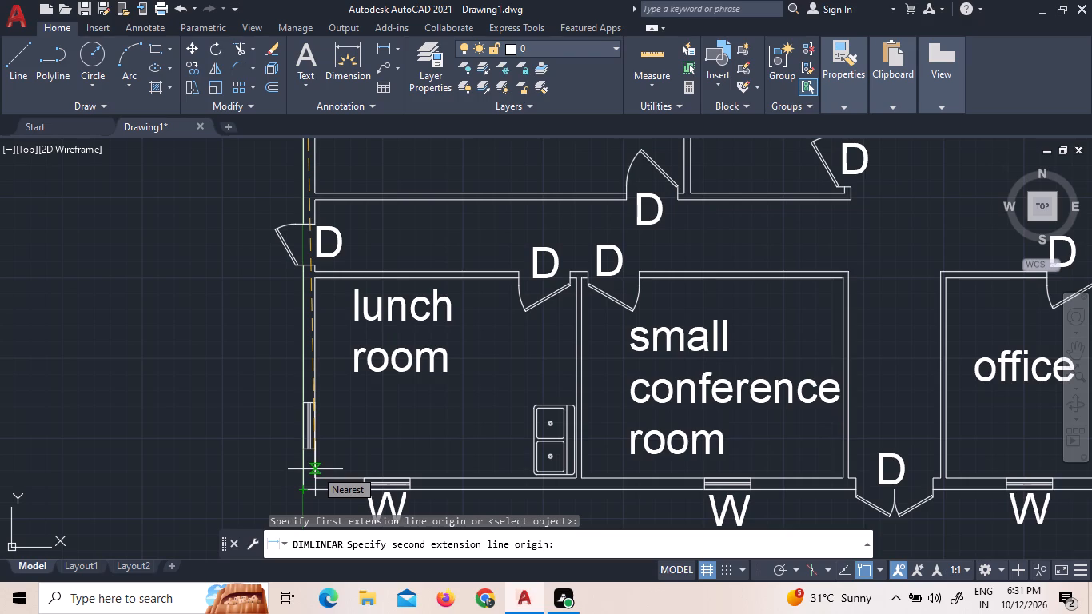
scroll(315, 469, "down", 2)
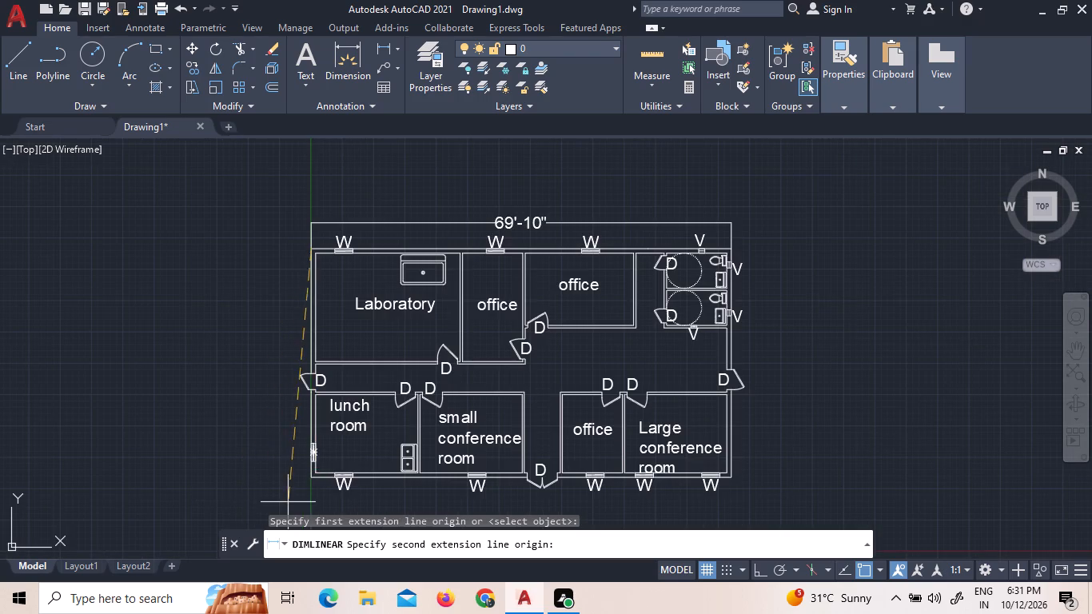
scroll(292, 502, "up", 4)
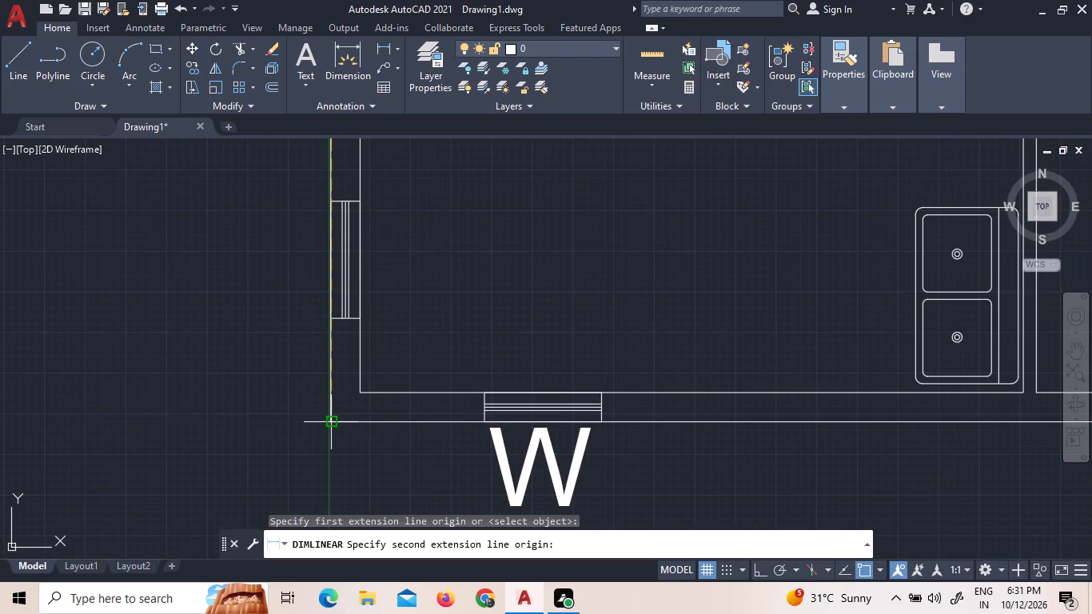
left_click(329, 425)
scroll(209, 435, "down", 6)
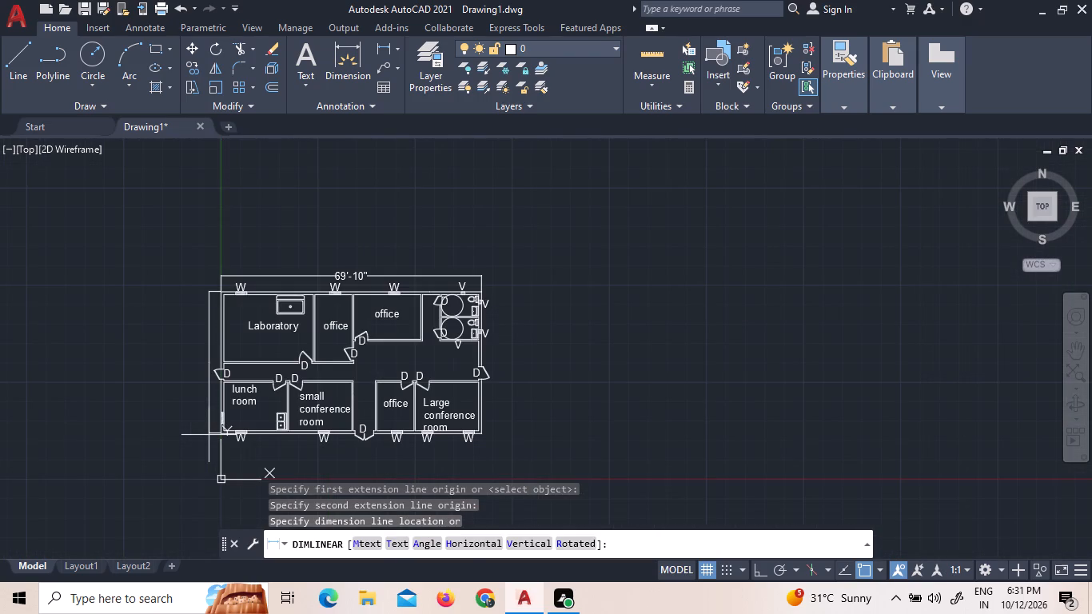
left_click(209, 435)
Set the text height of the overall west dimension to 2'.
scroll(194, 370, "up", 2)
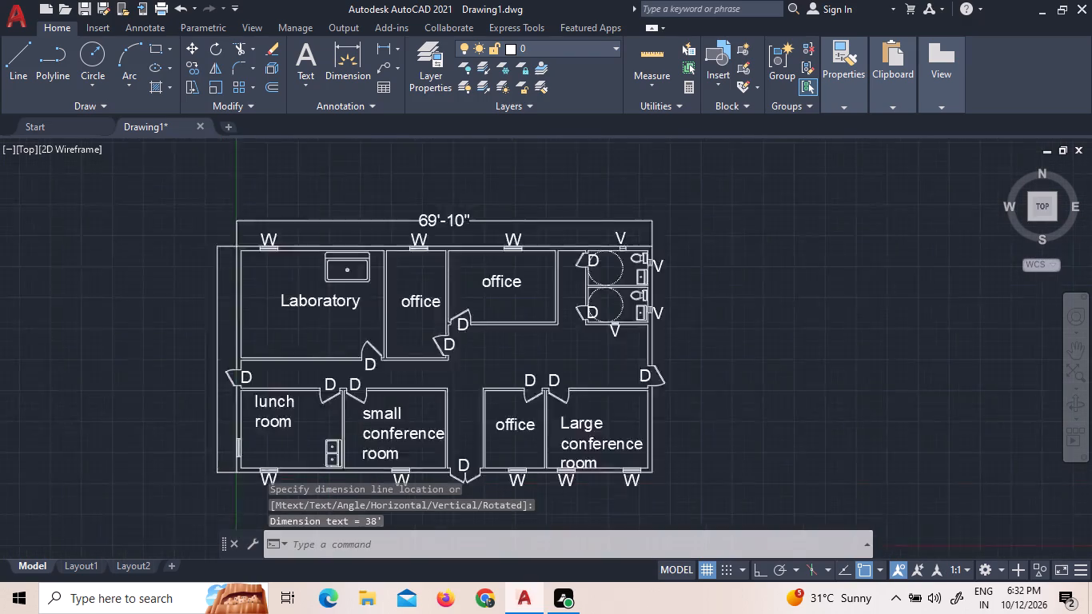
scroll(194, 370, "up", 4)
scroll(393, 266, "up", 2)
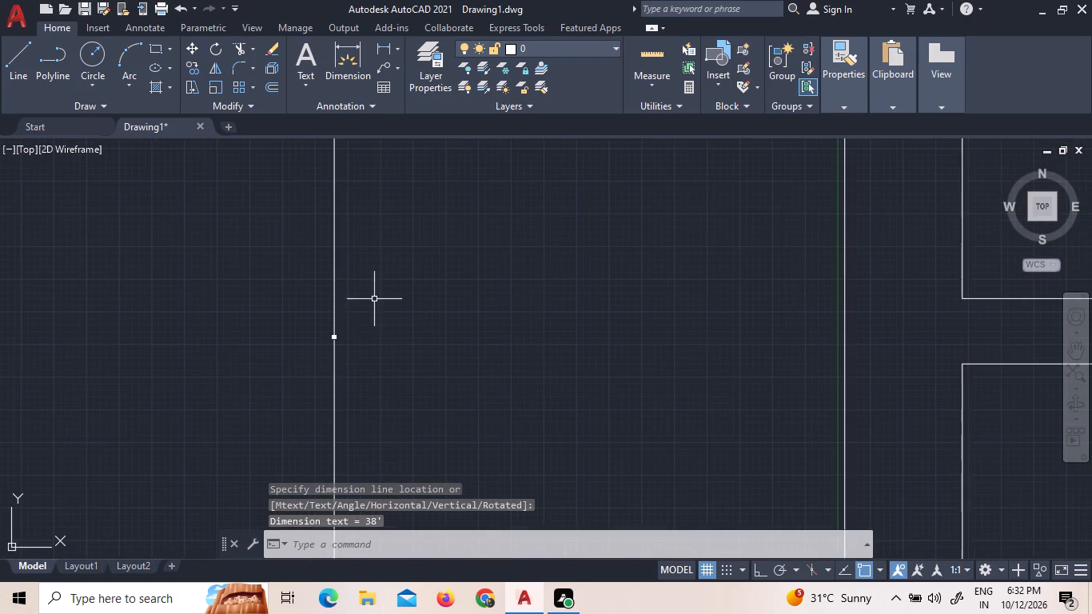
scroll(354, 343, "up", 3)
scroll(211, 293, "up", 2)
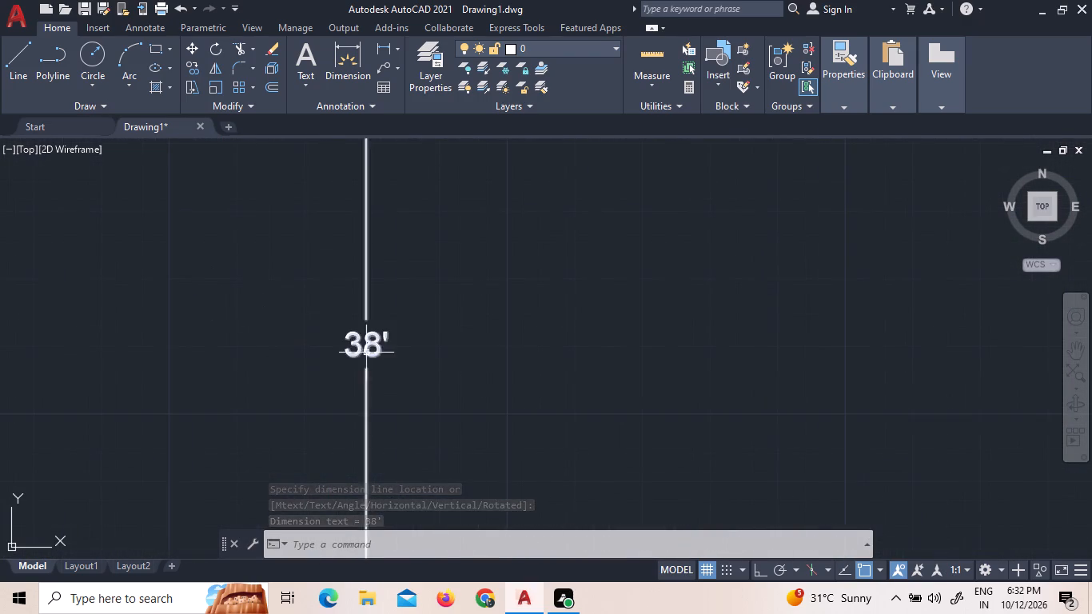
scroll(366, 353, "up", 2)
left_click(366, 351)
triple_click(359, 347)
triple_click(359, 347)
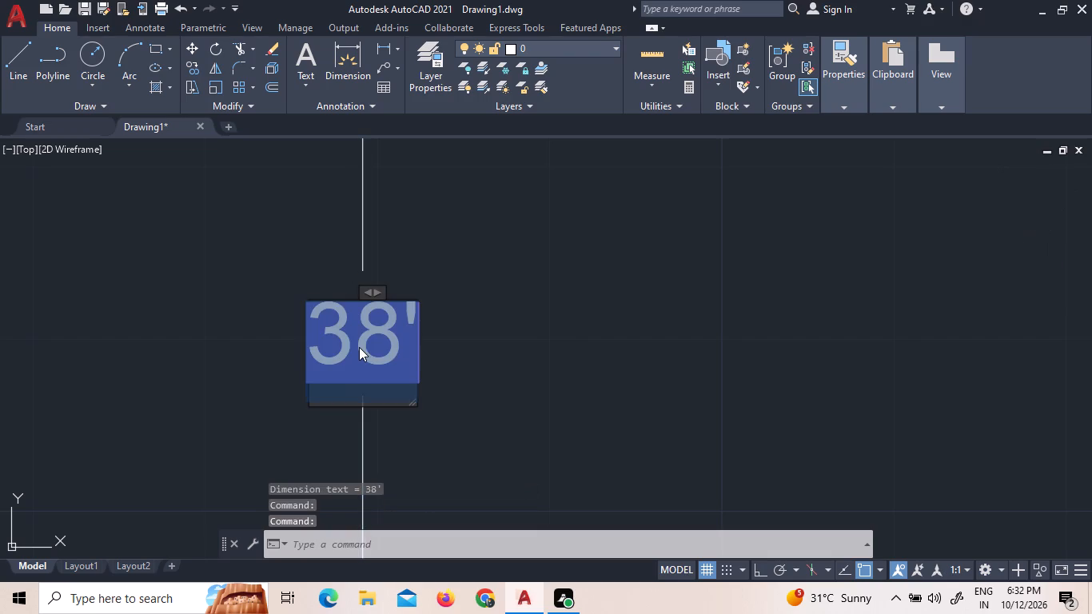
left_click(221, 62)
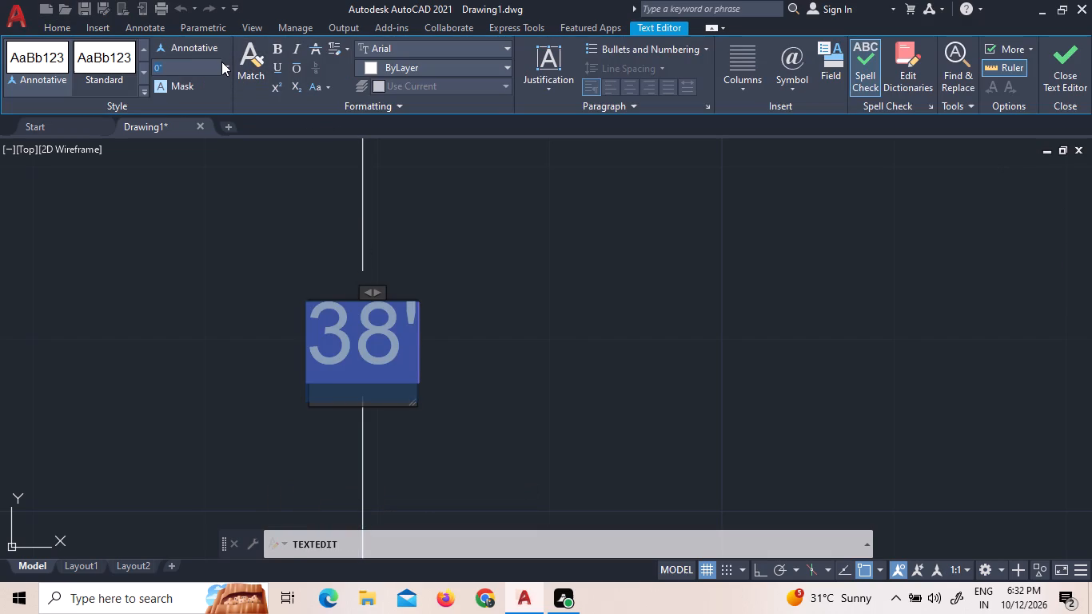
left_click(211, 88)
scroll(211, 100, "down", 2)
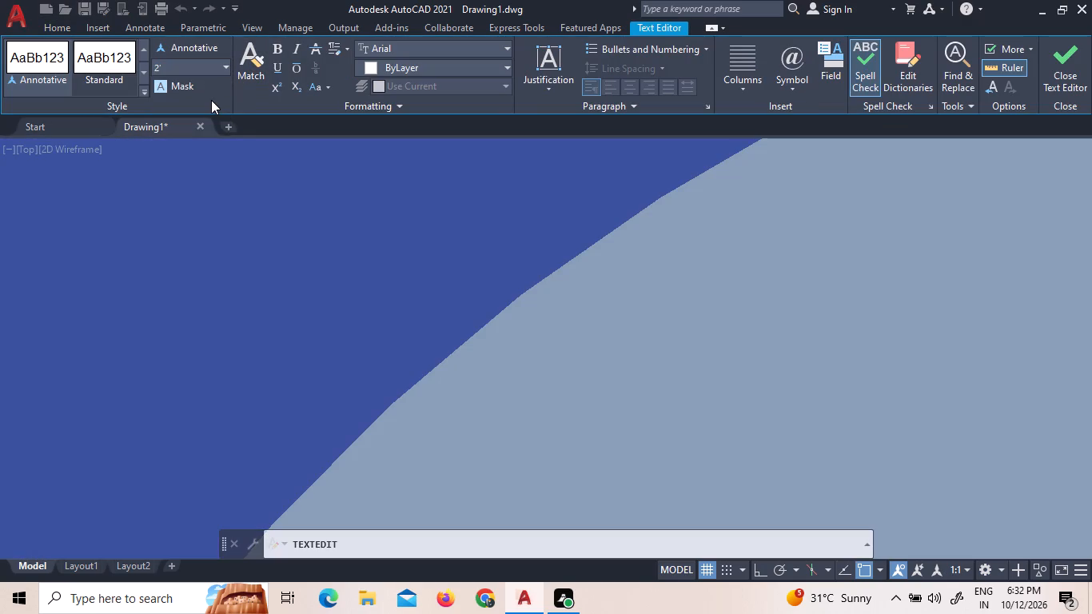
scroll(211, 100, "down", 3)
scroll(414, 236, "down", 12)
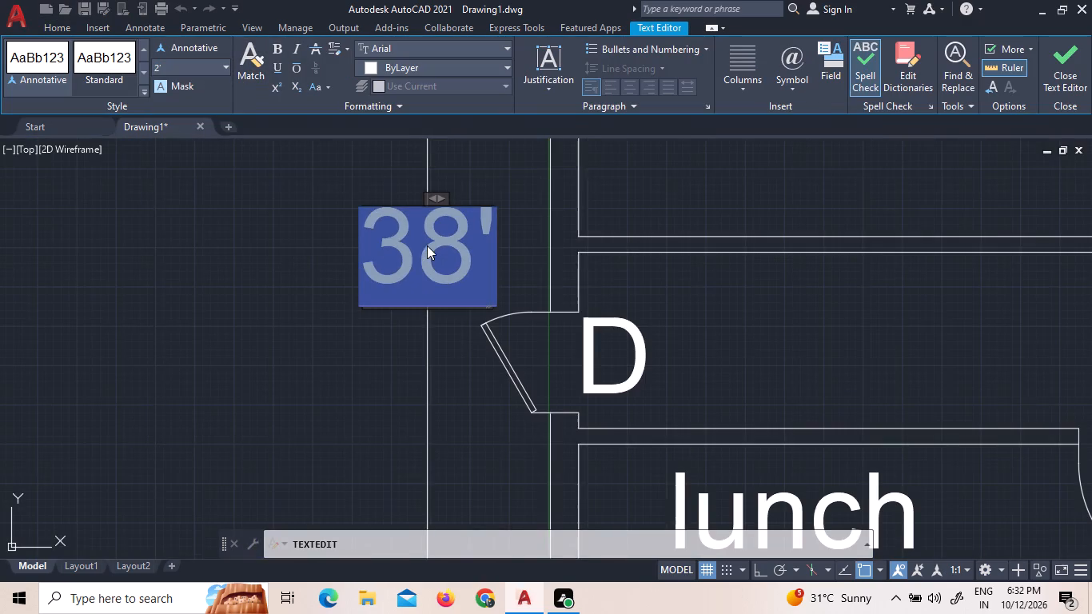
left_click(314, 170)
Save the drawing to New Volume (H:) under the file name "12oct drawing" as an AutoCAD 2018 drawing.
scroll(345, 233, "down", 6)
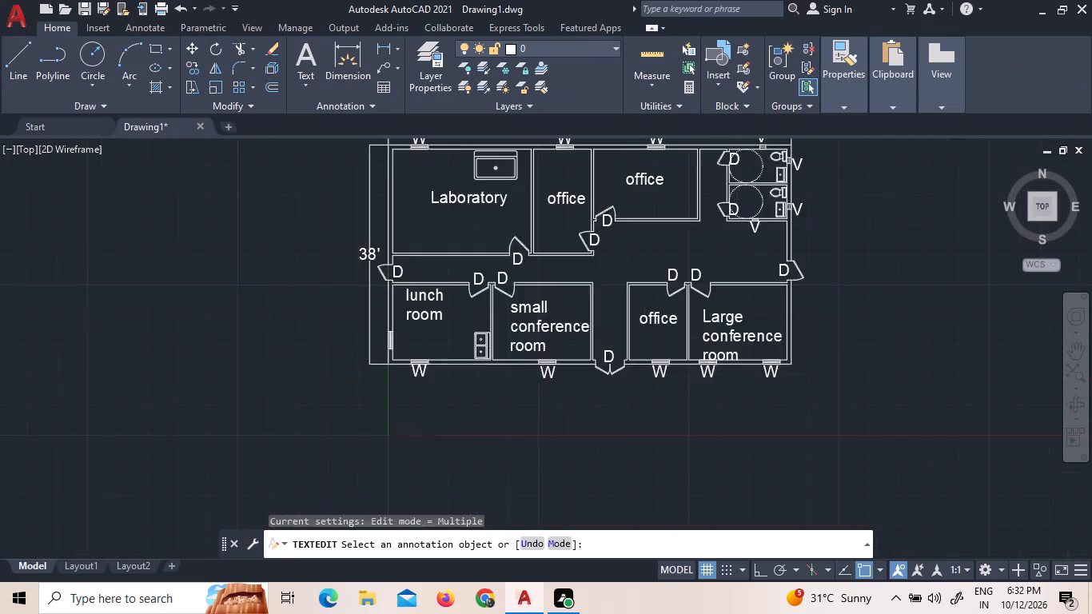
scroll(563, 279, "up", 2)
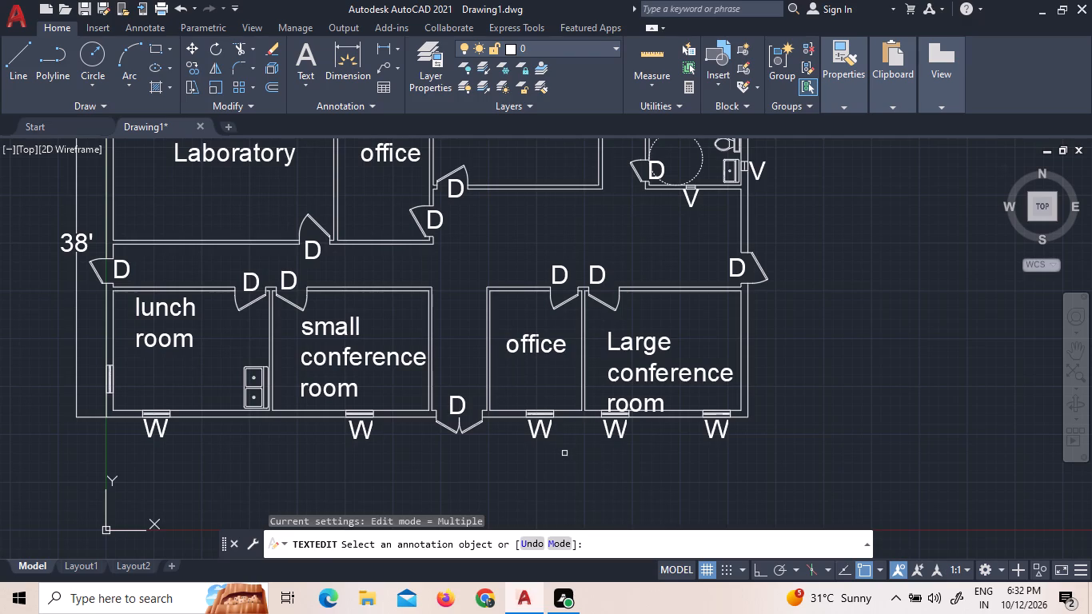
scroll(564, 453, "down", 2)
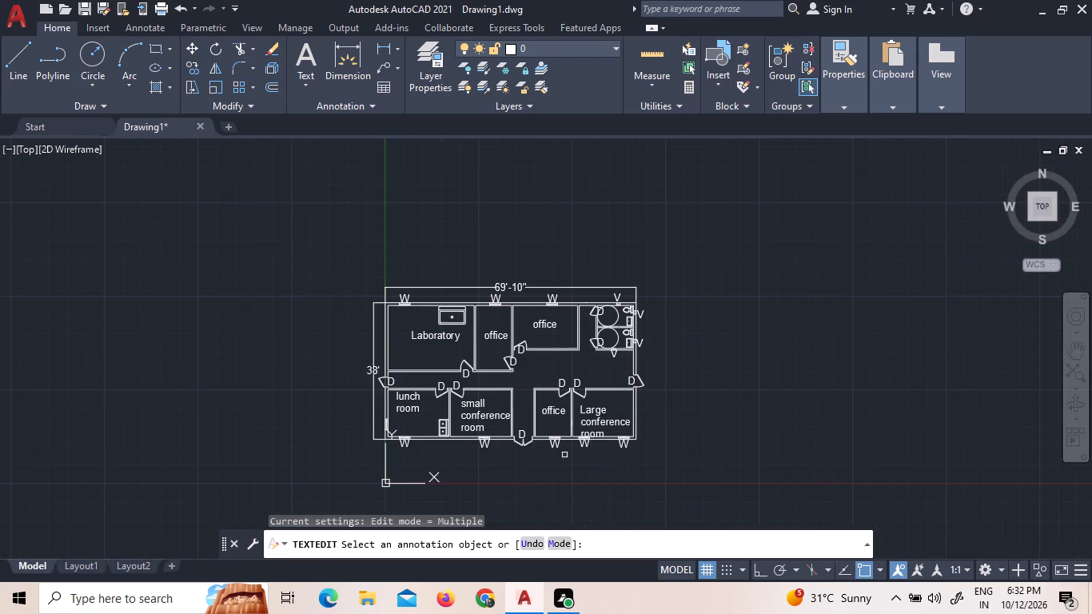
left_click(82, 4)
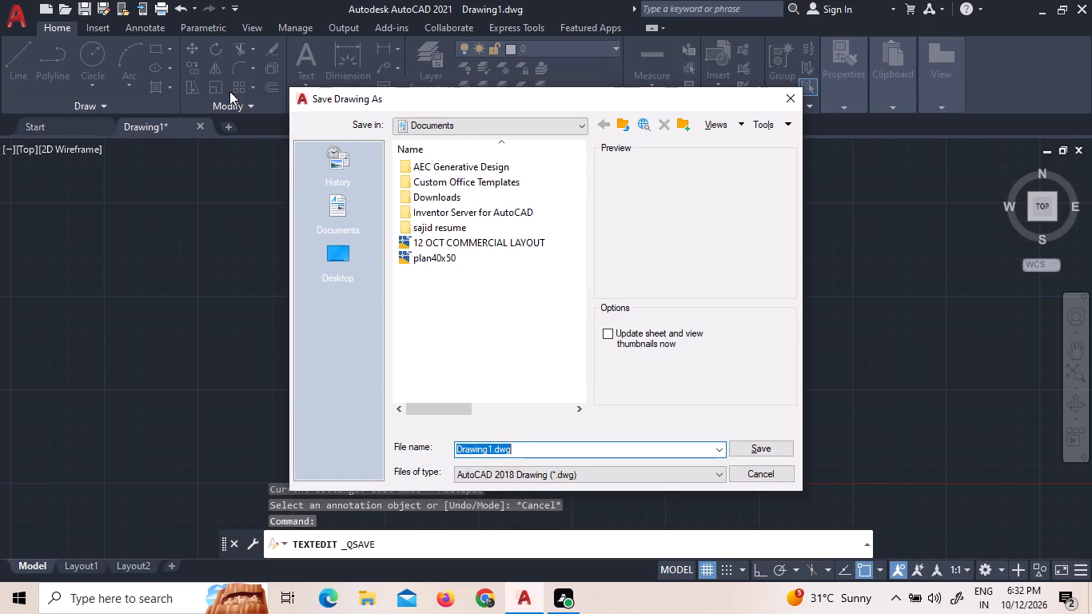
left_click(437, 126)
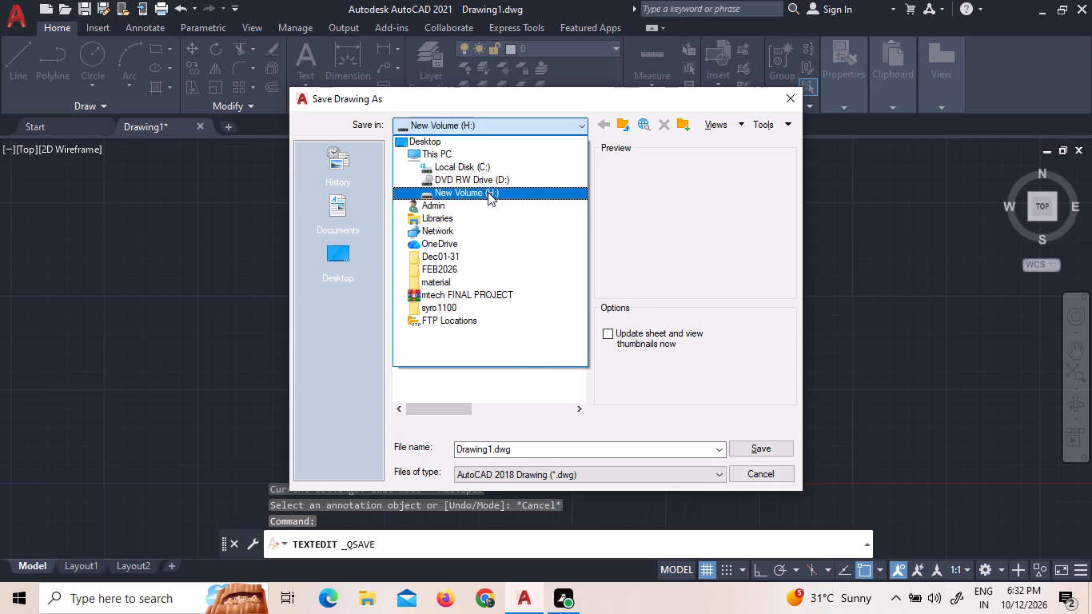
left_click(488, 192)
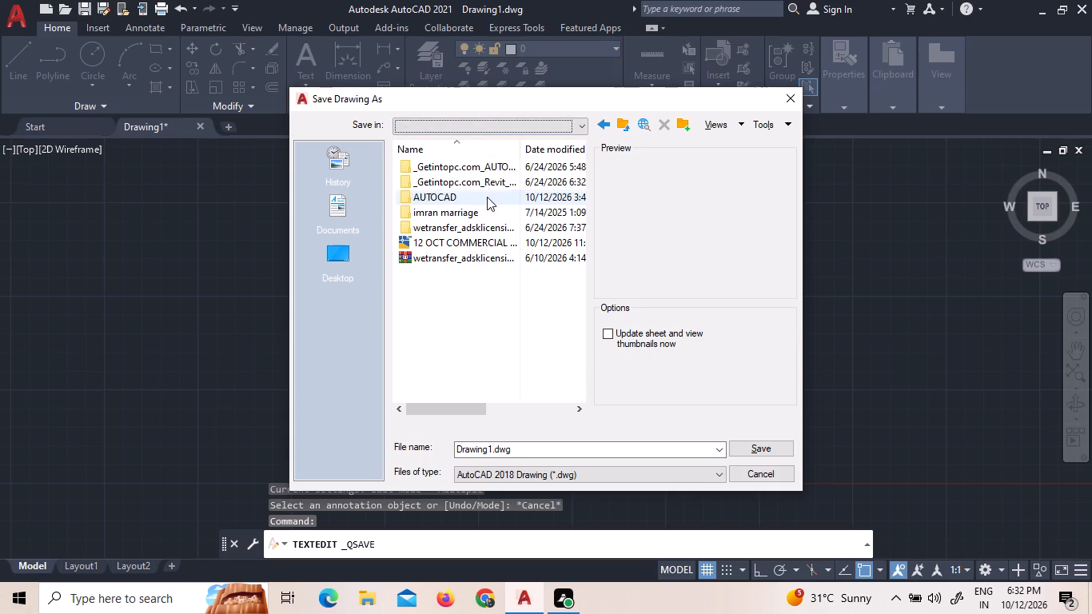
left_click(521, 448)
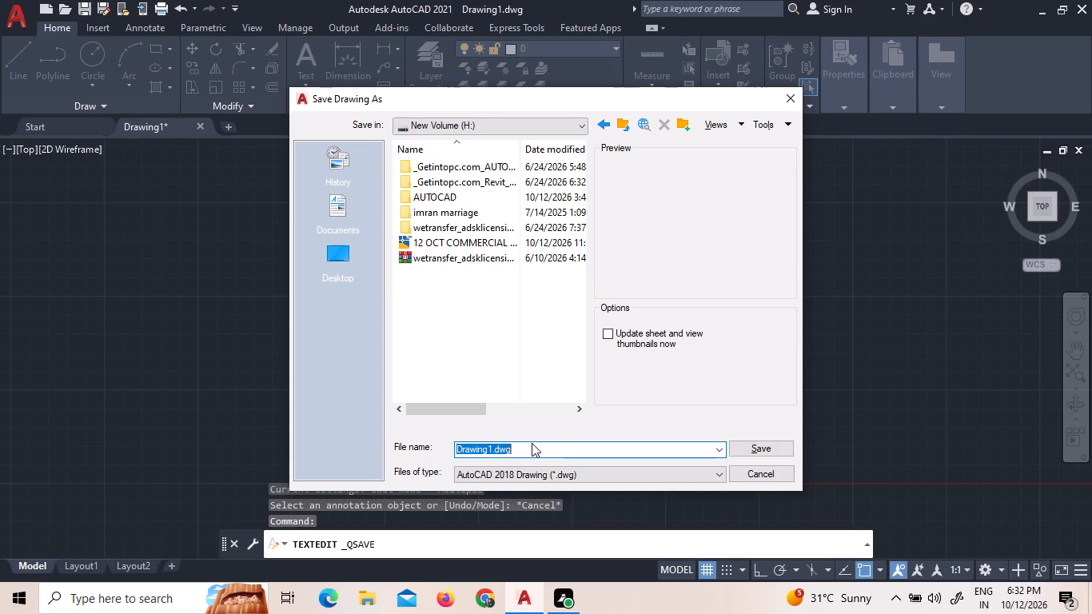
type("12oct")
key("space")
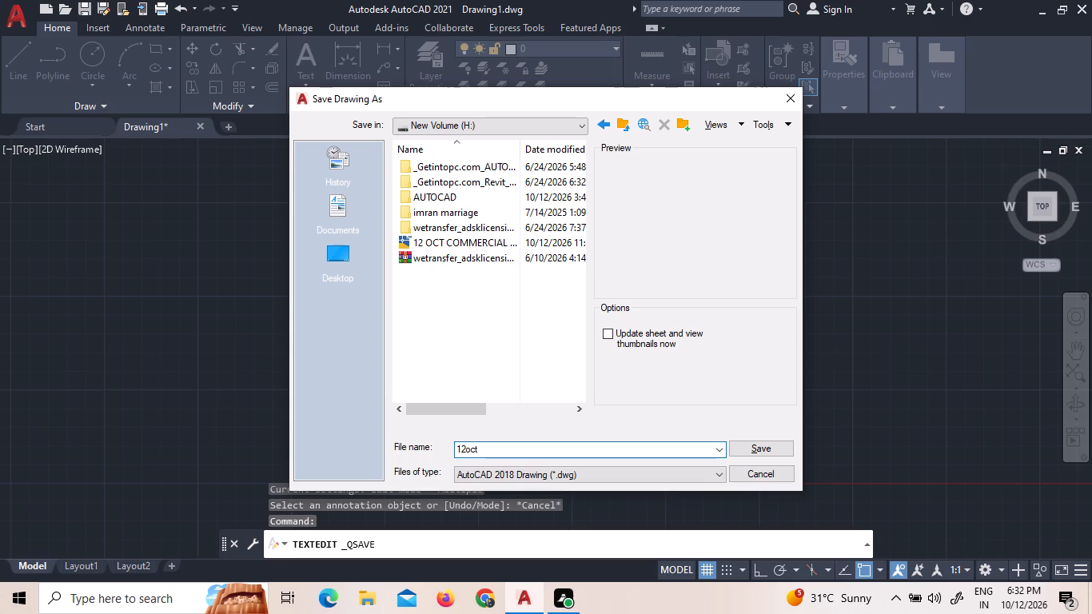
type("drawing")
key("Return")
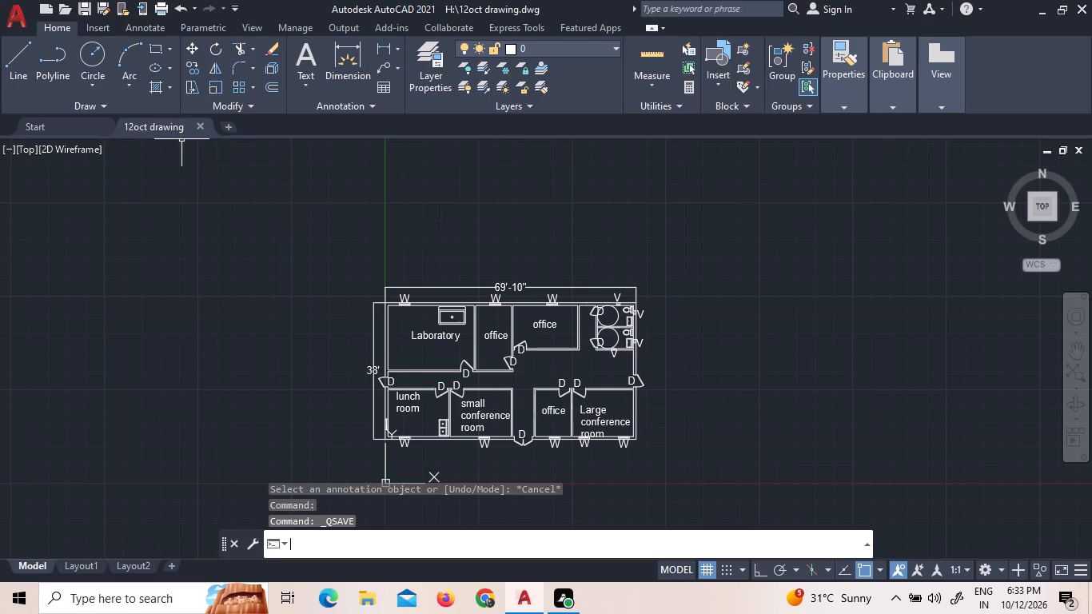
left_click(108, 10)
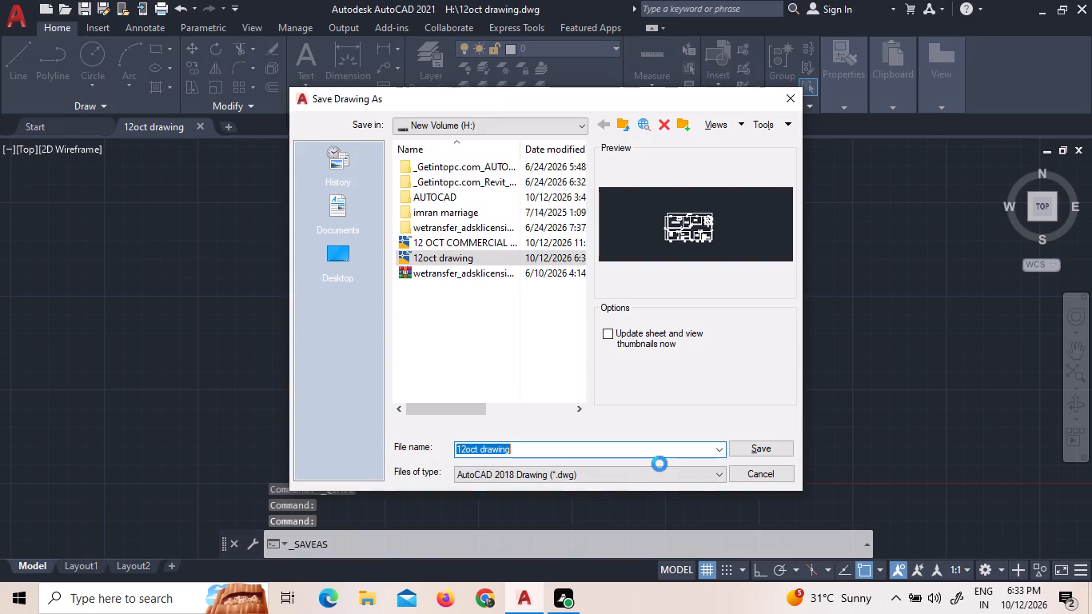
left_click(755, 474)
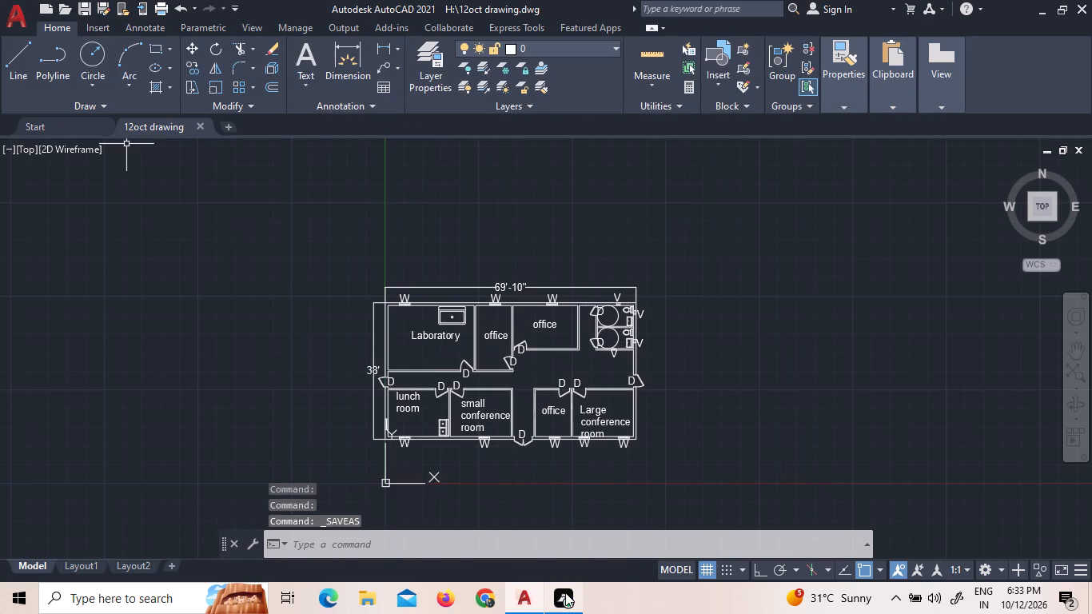